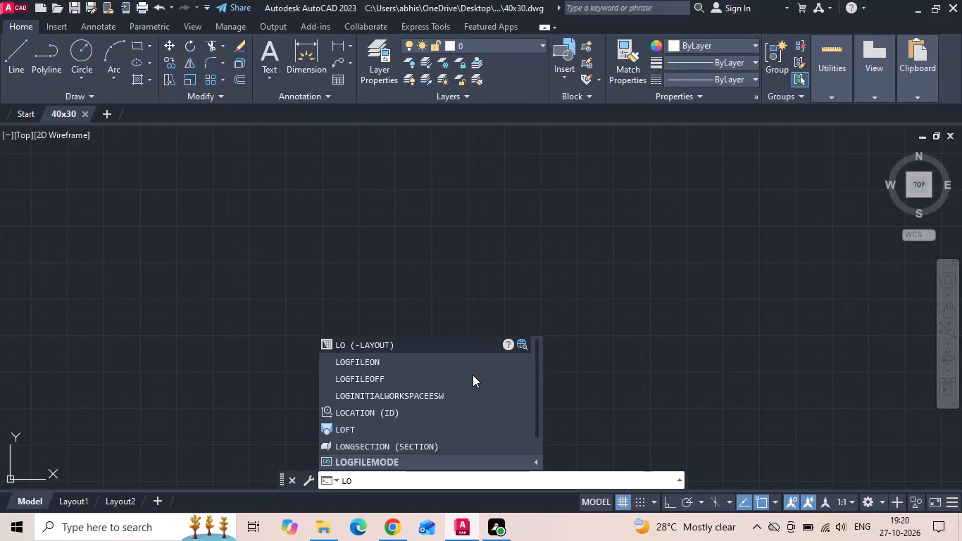
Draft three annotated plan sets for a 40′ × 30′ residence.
Turn on command log file recording with the LOGFILEON command.
text(gd)
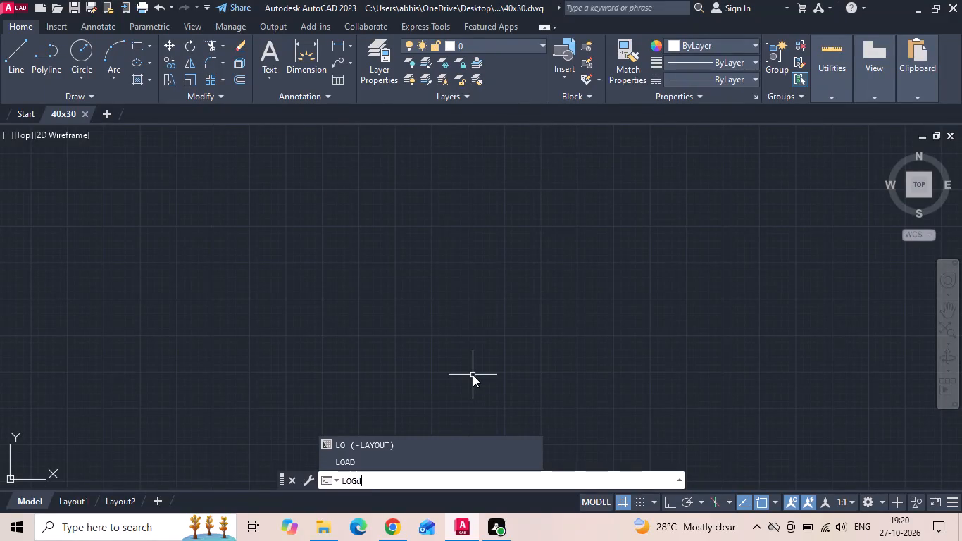
key(BackSpace)
text(file)
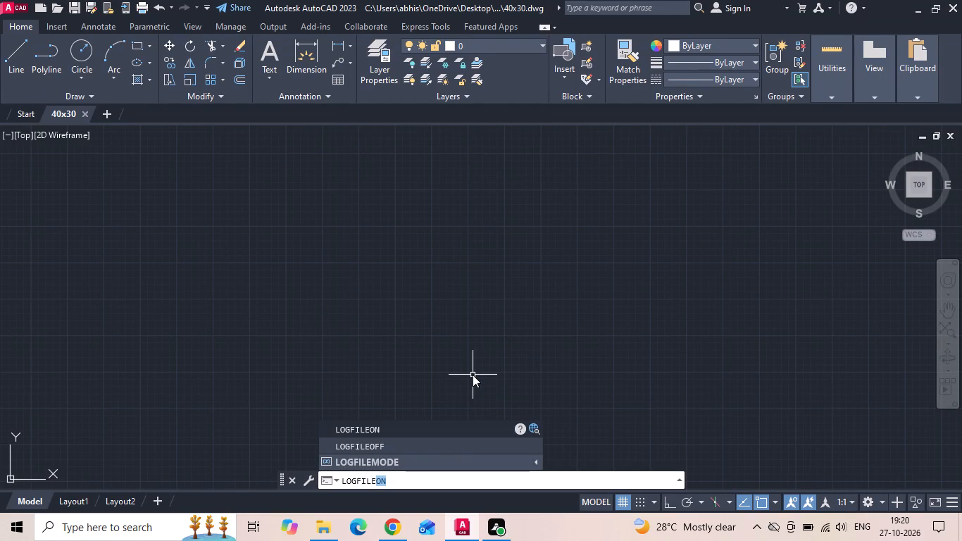
text(on)
key(Return)
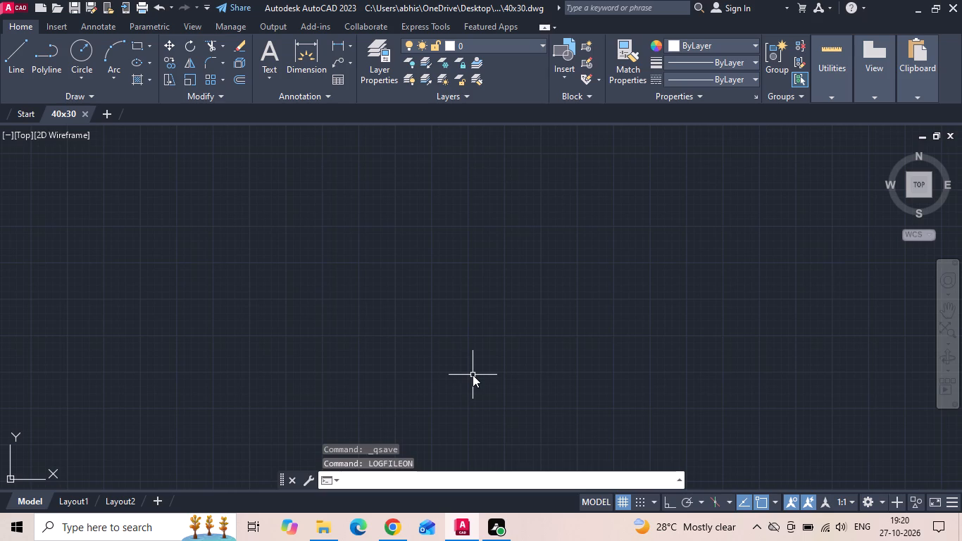
Save the 40x30 drawing and check the command history.
key(ctrl+s)
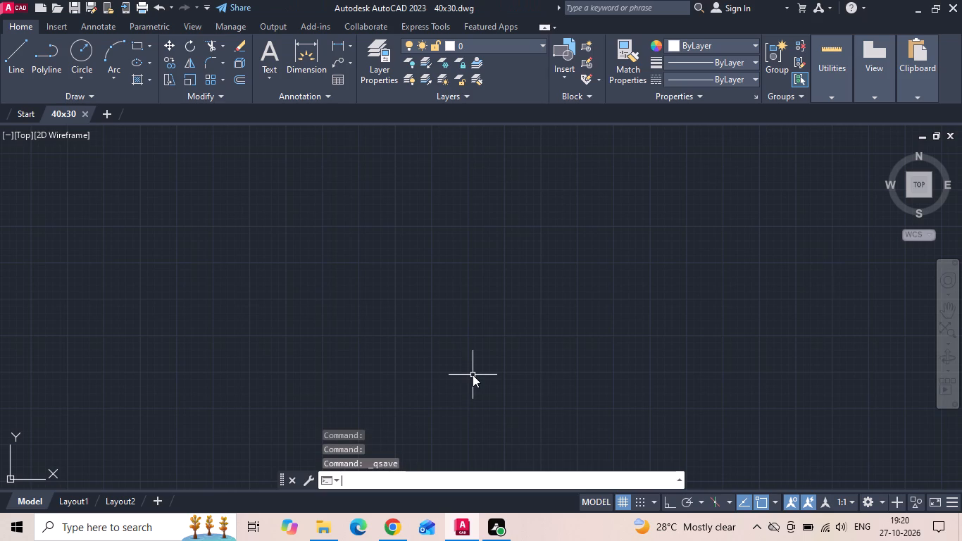
key(F2)
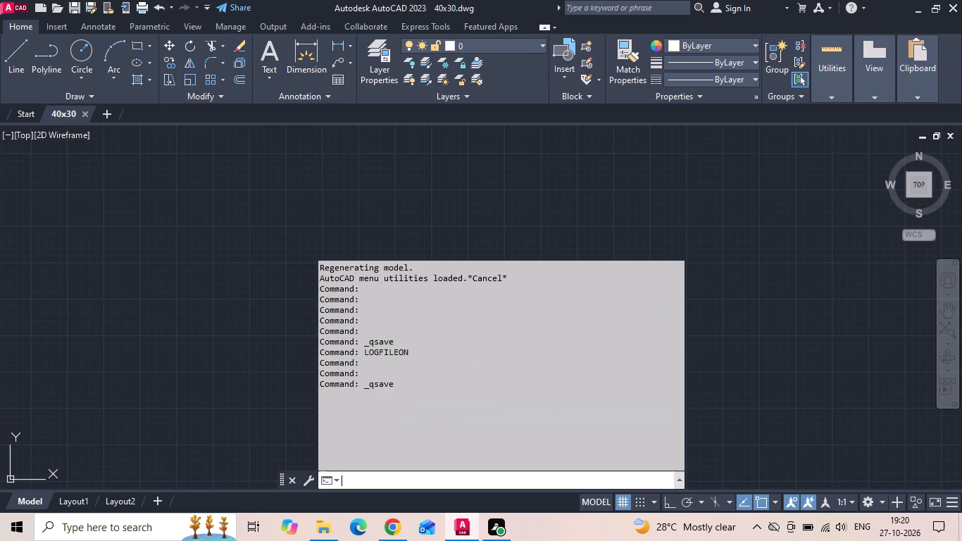
click(256, 325)
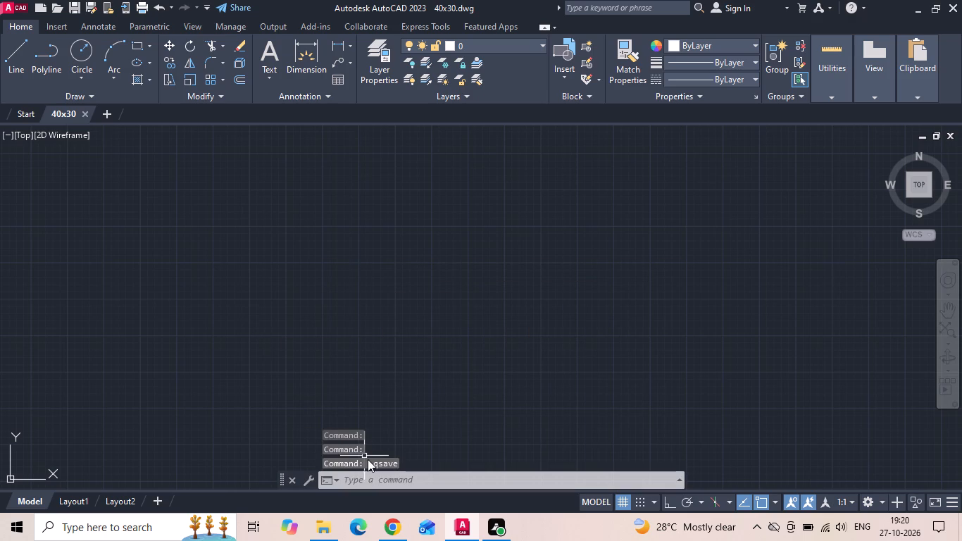
Switch to File Explorer showing the 27102026 reference images folder.
click(329, 540)
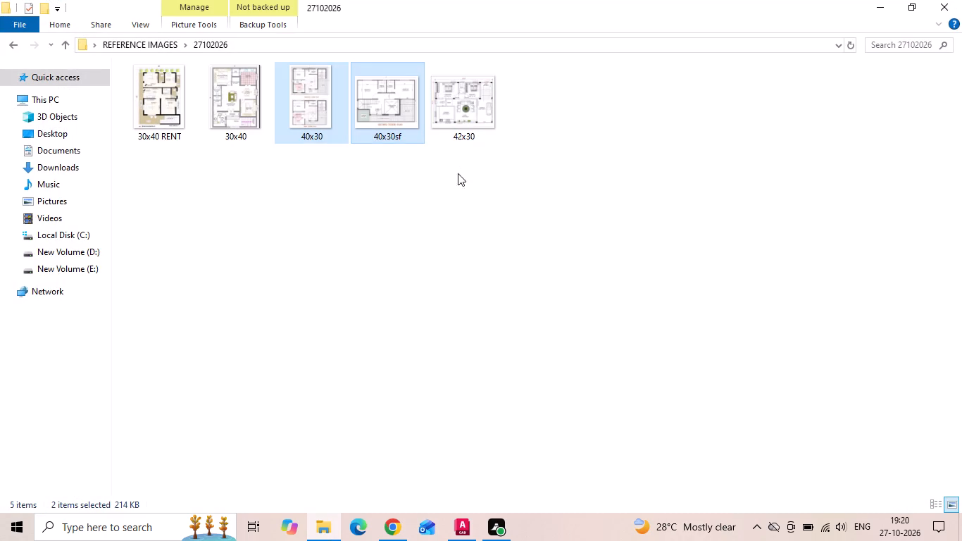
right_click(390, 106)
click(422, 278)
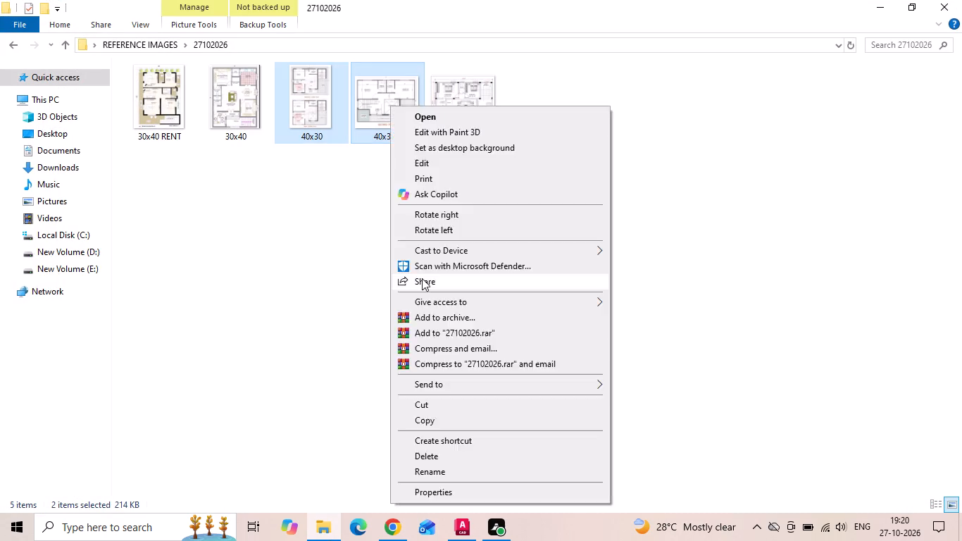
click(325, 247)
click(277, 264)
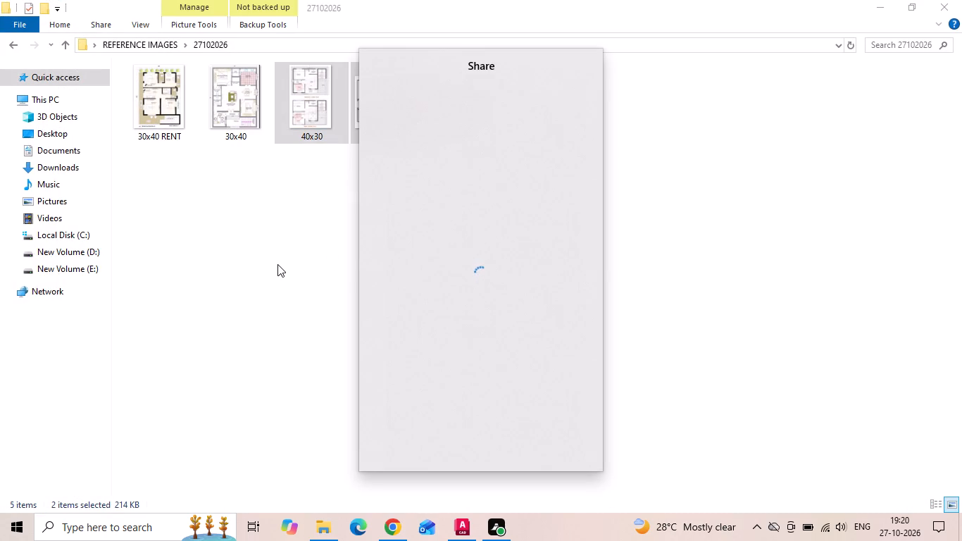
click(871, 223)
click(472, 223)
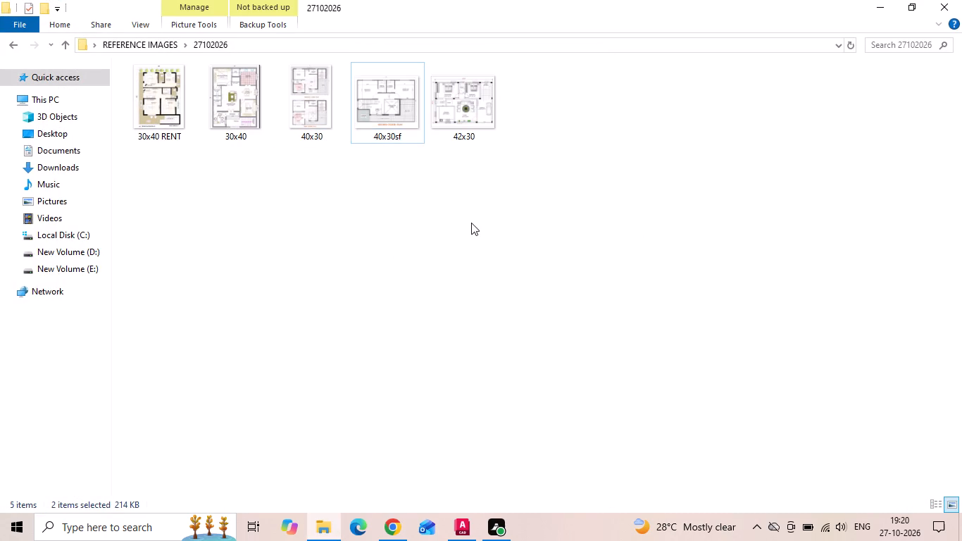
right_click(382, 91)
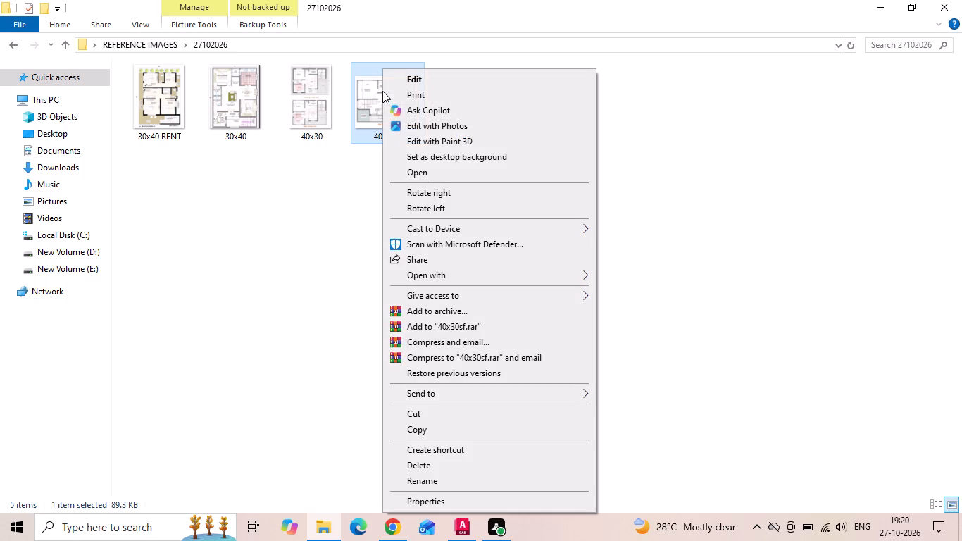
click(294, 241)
Copy the 40x30 floor plan image from the 27102026 folder.
click(304, 128)
right_click(304, 128)
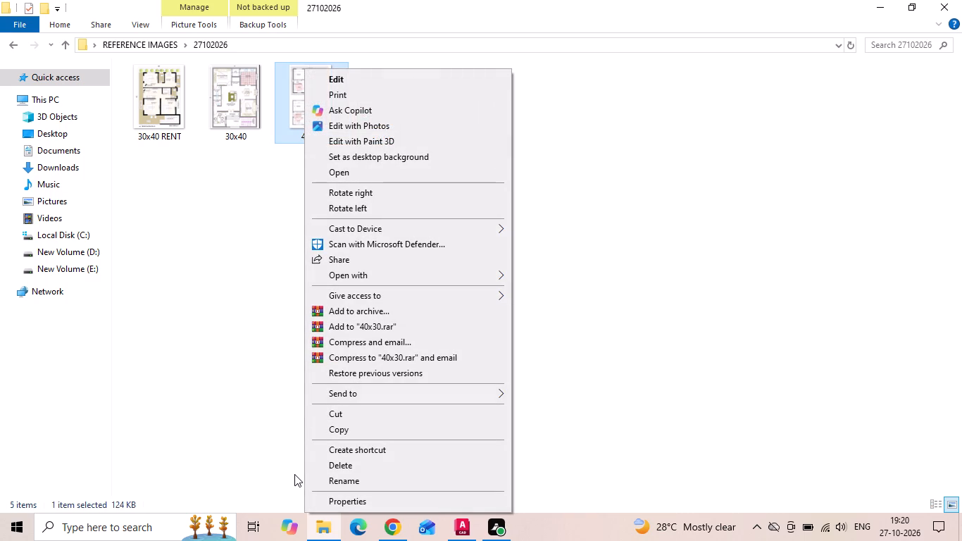
click(330, 429)
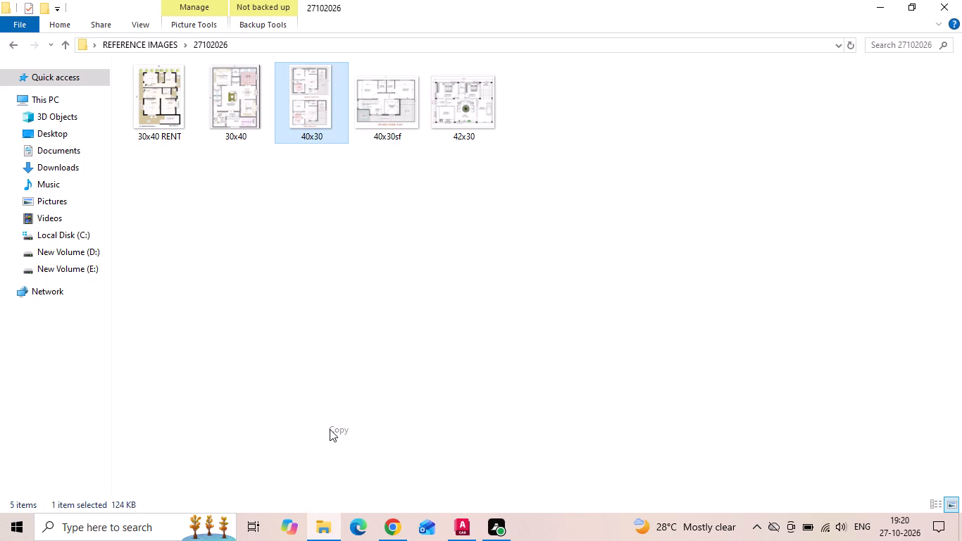
Switch to AutoCAD and paste the copied floor plan image into model space, scaled freehand, with a rotation angle of 0.
click(457, 535)
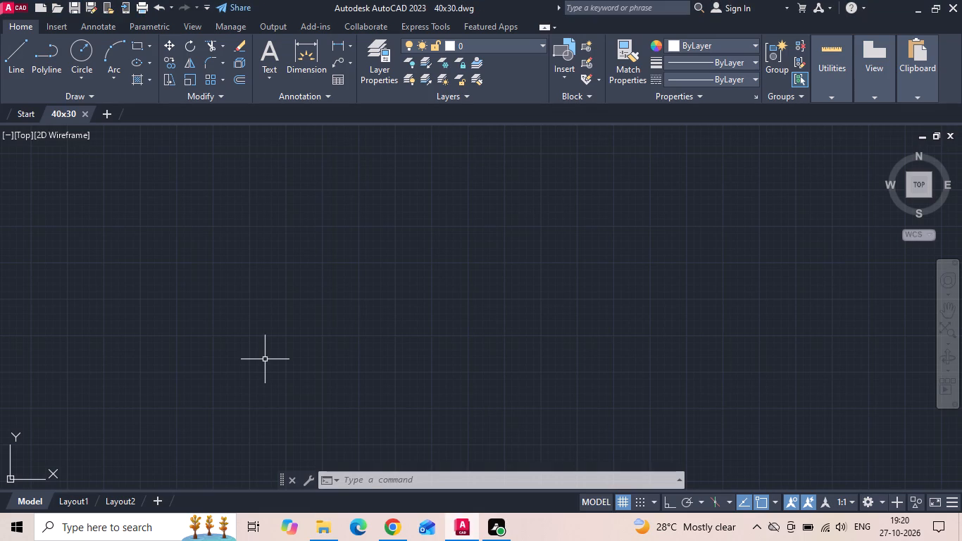
key(ctrl+v)
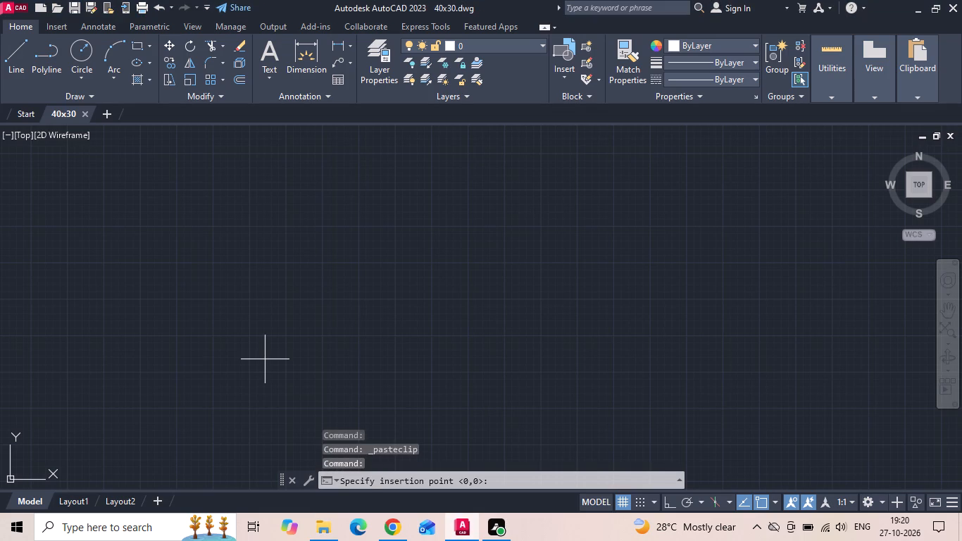
click(380, 404)
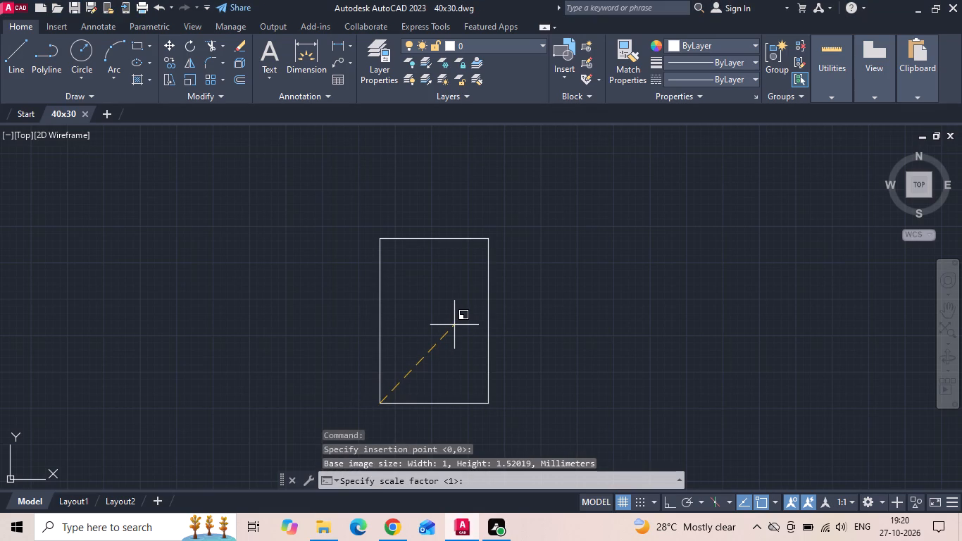
click(455, 324)
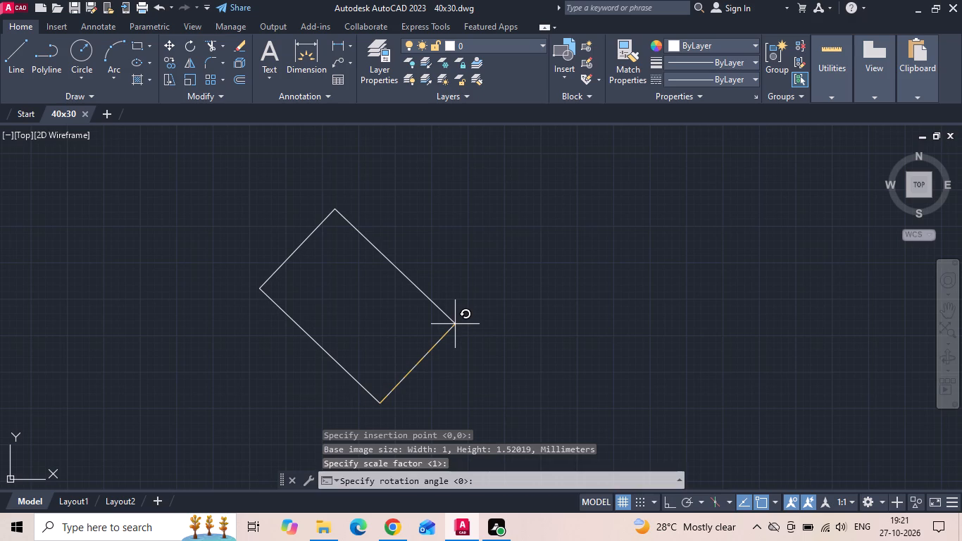
key(0)
key(Return)
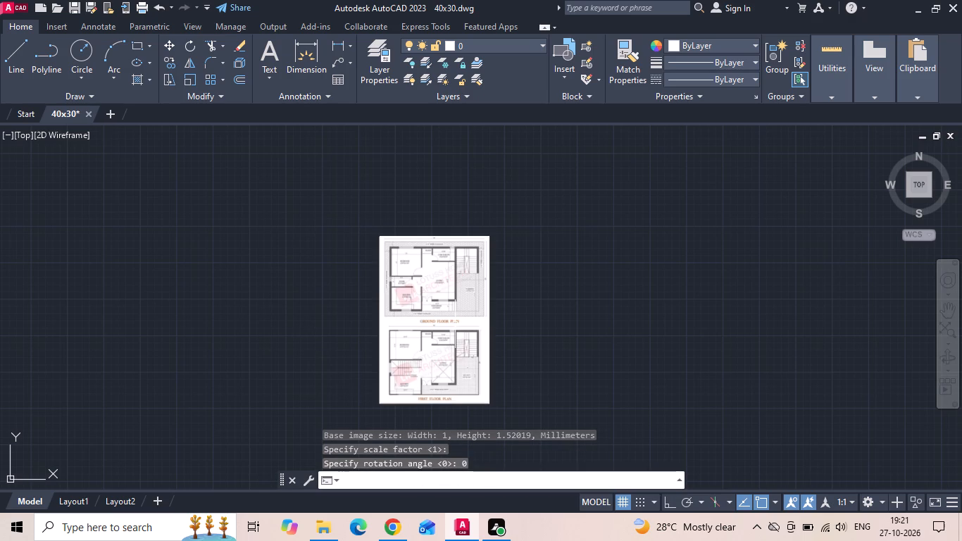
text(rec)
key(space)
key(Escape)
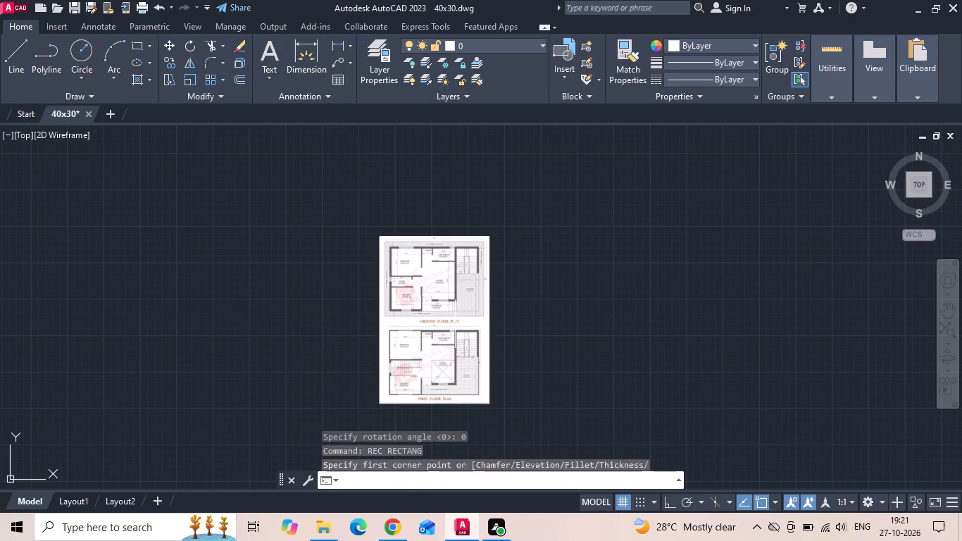
Configure the drawing units to Engineering length with 0'-0.0" precision and an insertion scale in inches.
text(un)
key(space)
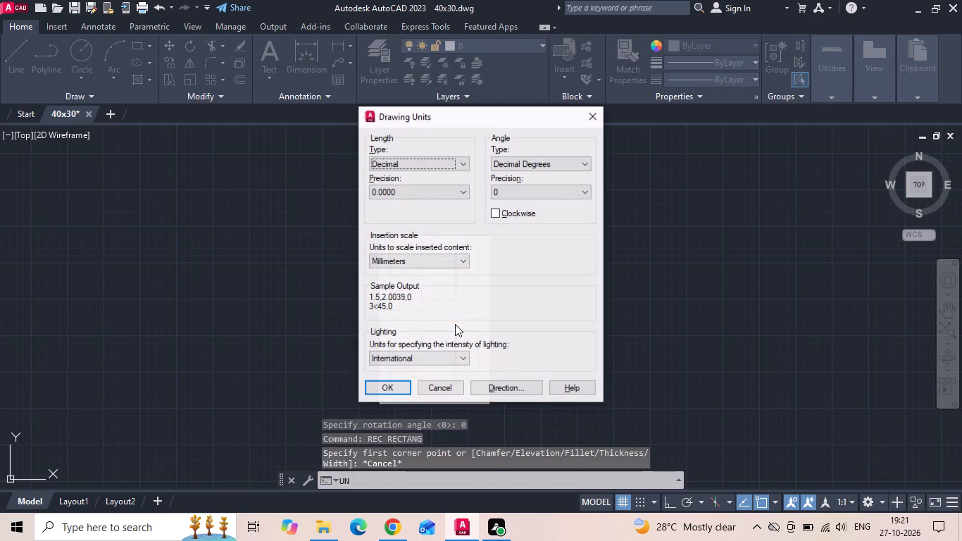
click(456, 169)
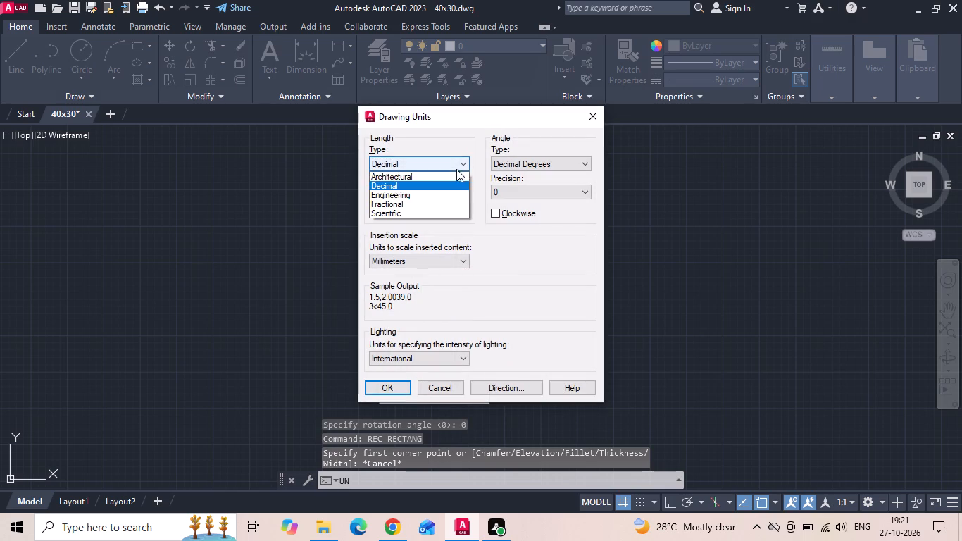
click(436, 192)
click(436, 192)
click(410, 214)
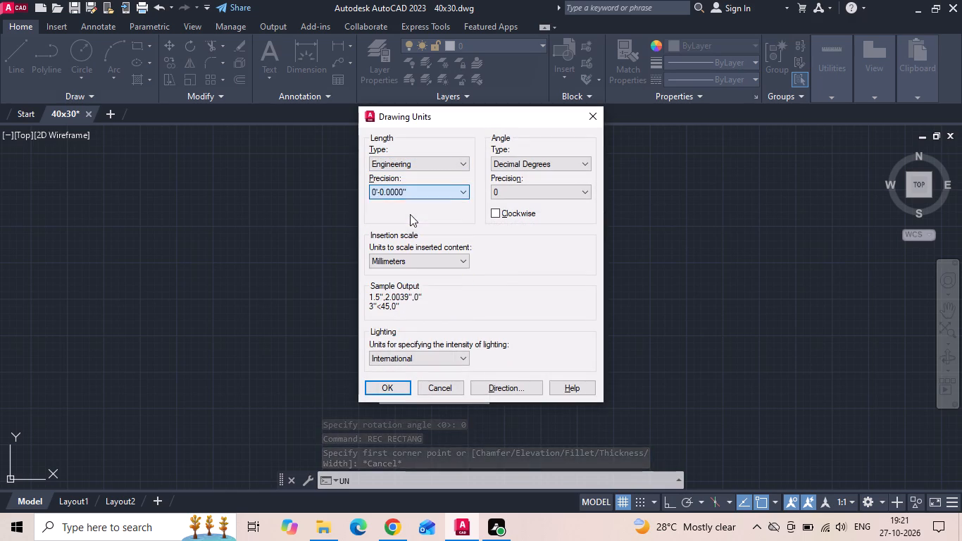
click(399, 266)
click(396, 282)
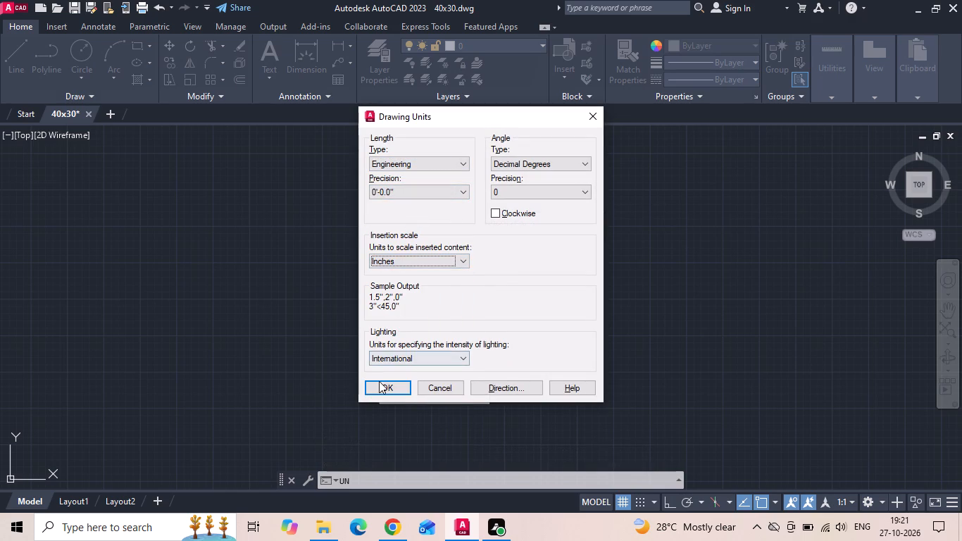
click(380, 387)
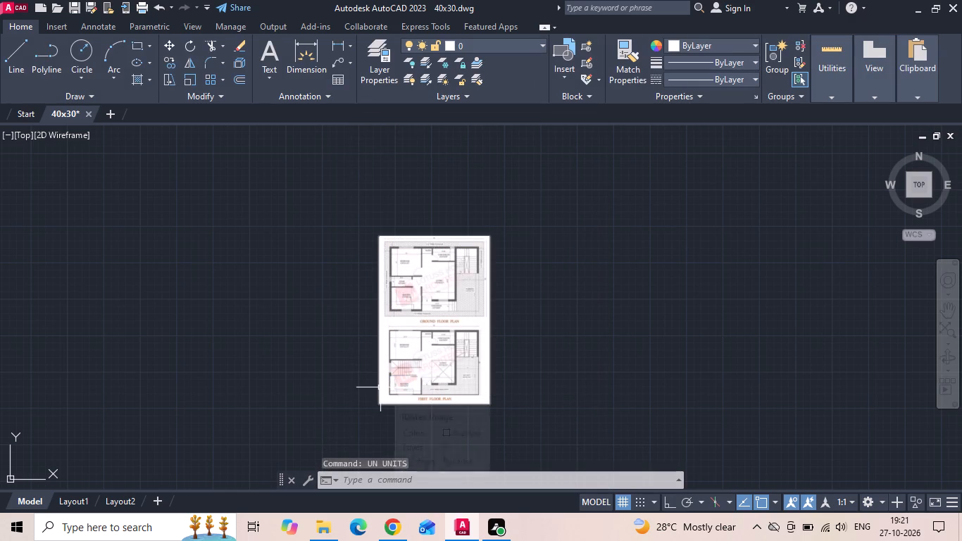
Modify the ISO-25 dimension style's primary units to Engineering format with 0'-0.0" precision.
text(d)
key(space)
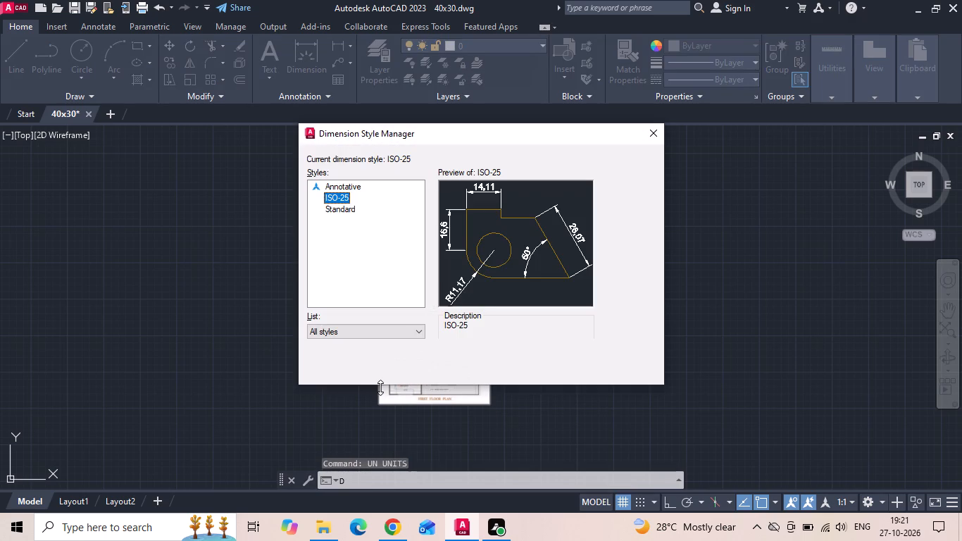
click(646, 237)
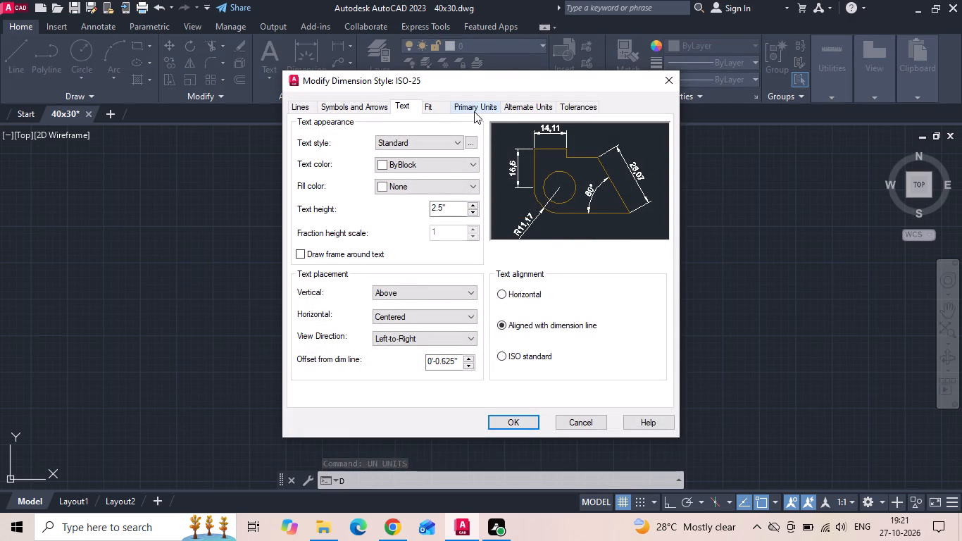
click(474, 111)
click(456, 136)
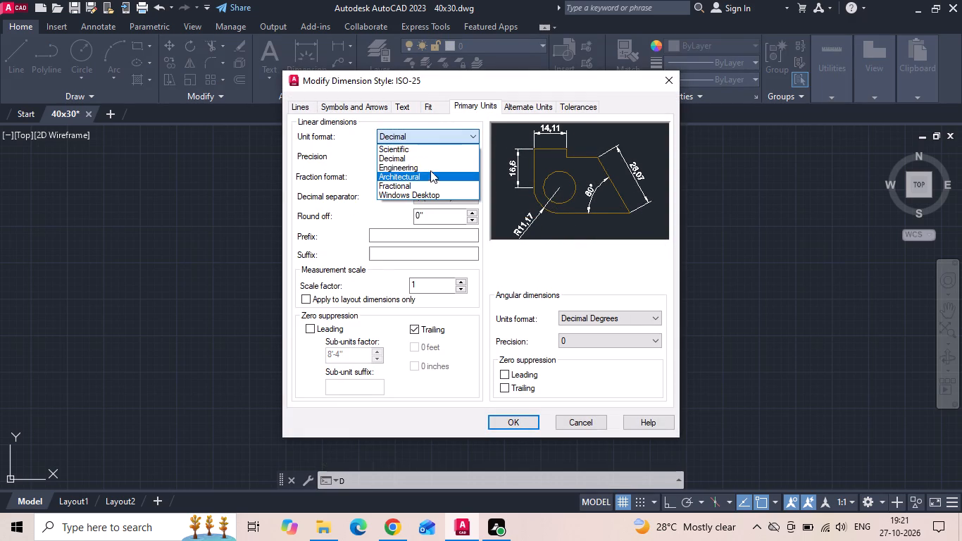
click(430, 169)
click(433, 155)
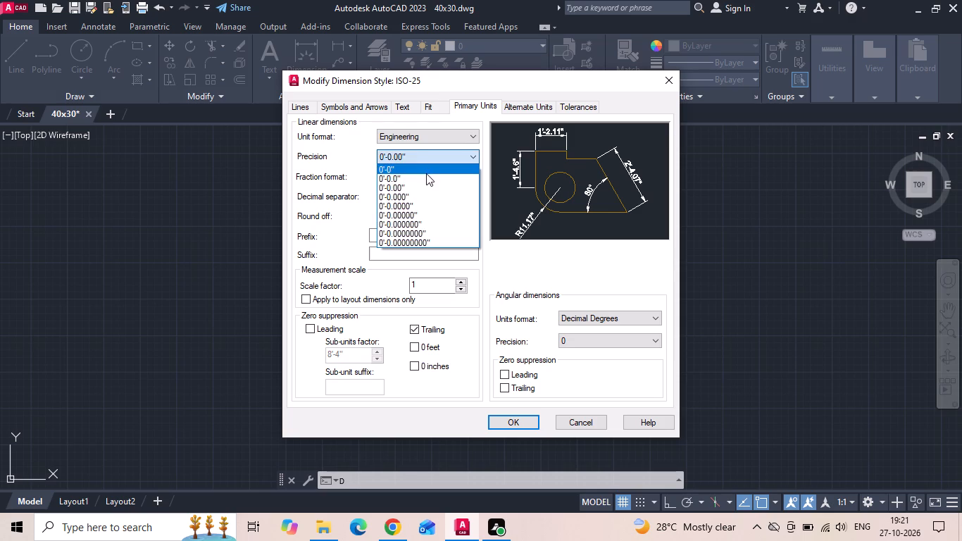
click(425, 178)
Set the ISO-25 dimension text height to 9", apply the changes and make the style current.
click(403, 105)
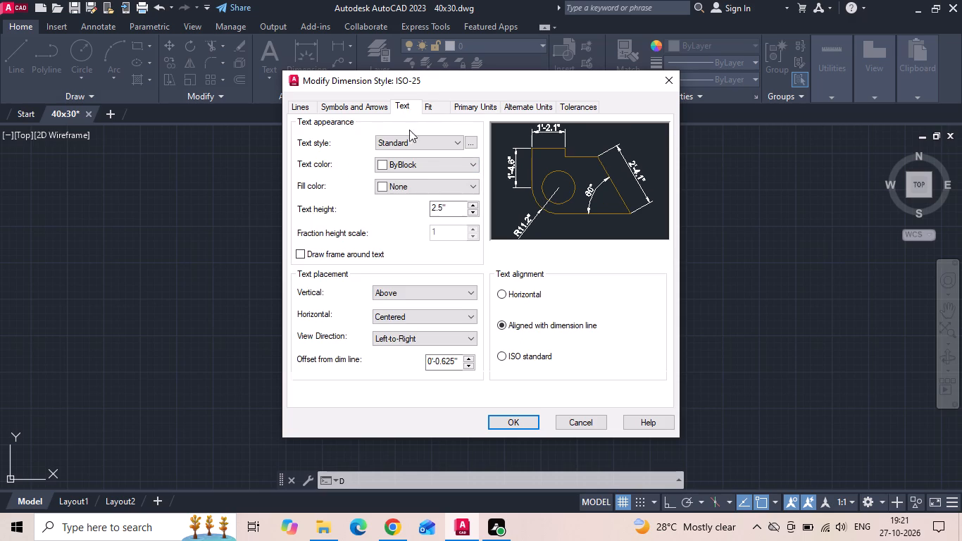
drag(449, 208, 413, 215)
key(BackSpace)
text(9")
key(Return)
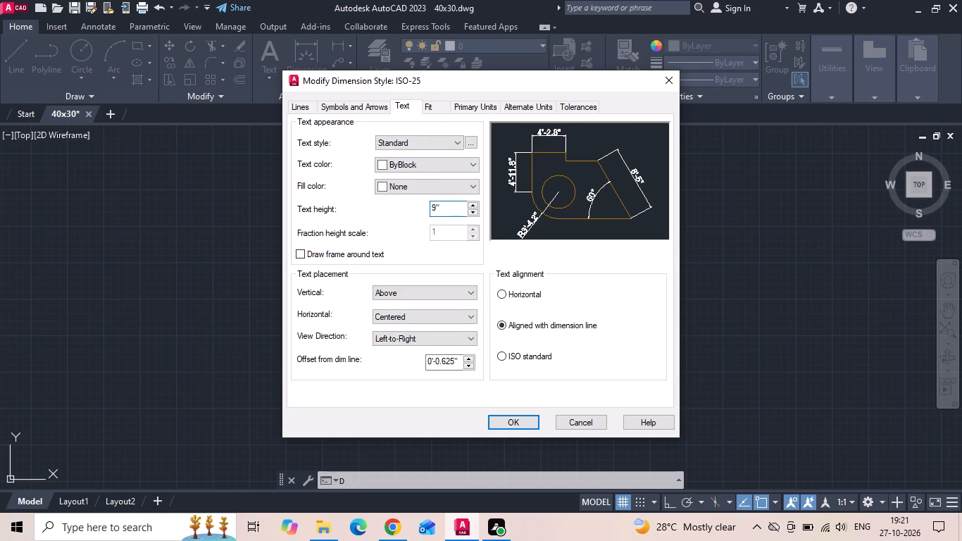
click(520, 417)
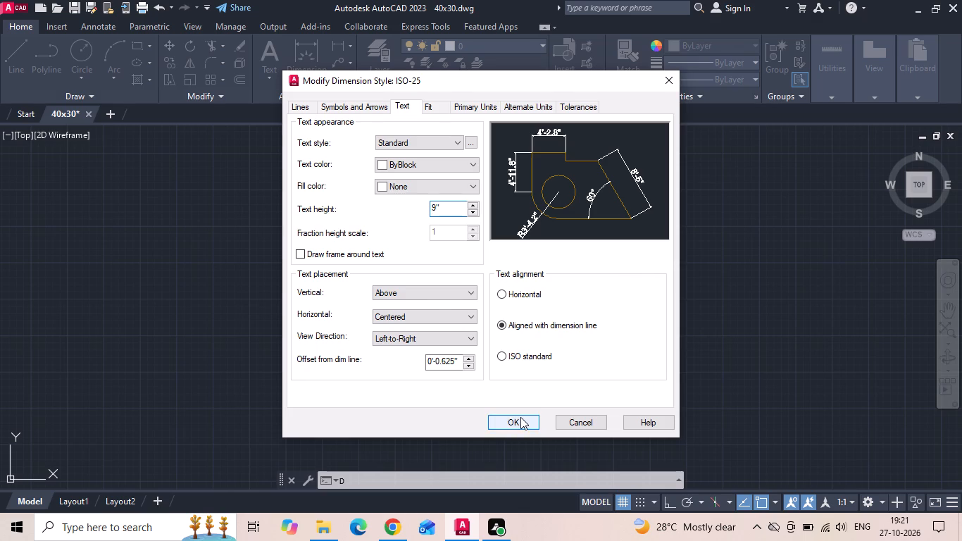
click(642, 182)
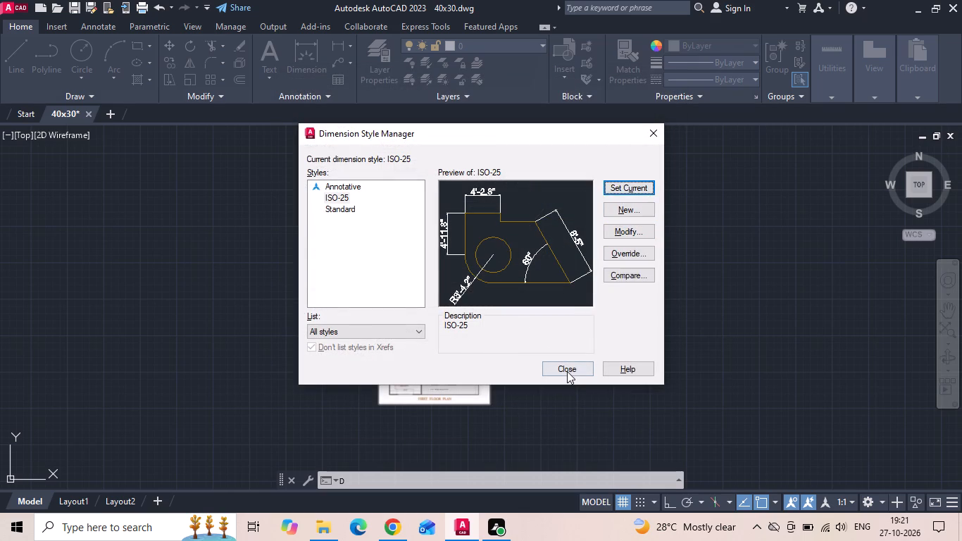
click(567, 371)
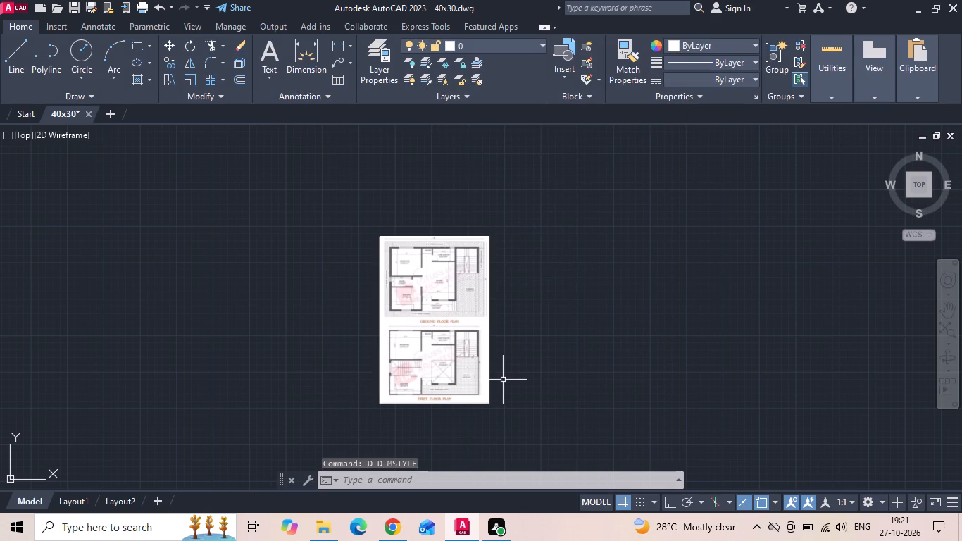
Draw a rectangle 40' long and 30' wide beside the floor plan image.
text(rec)
key(space)
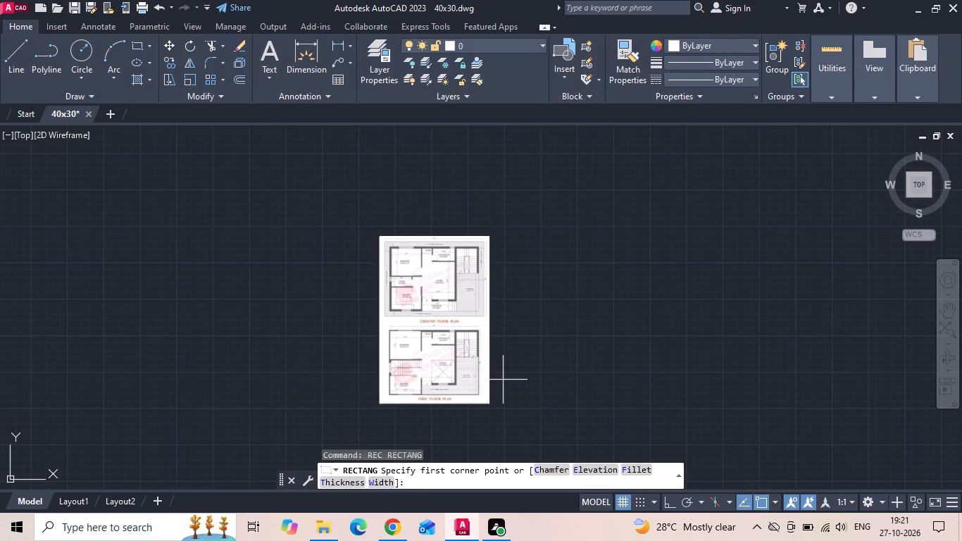
click(510, 402)
text(d 40')
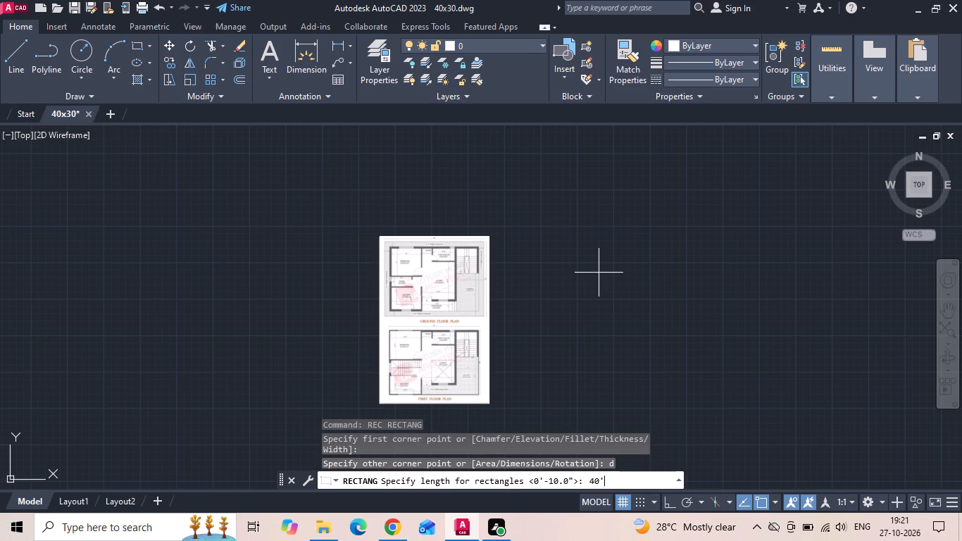
key(Return)
text(30')
key(Return)
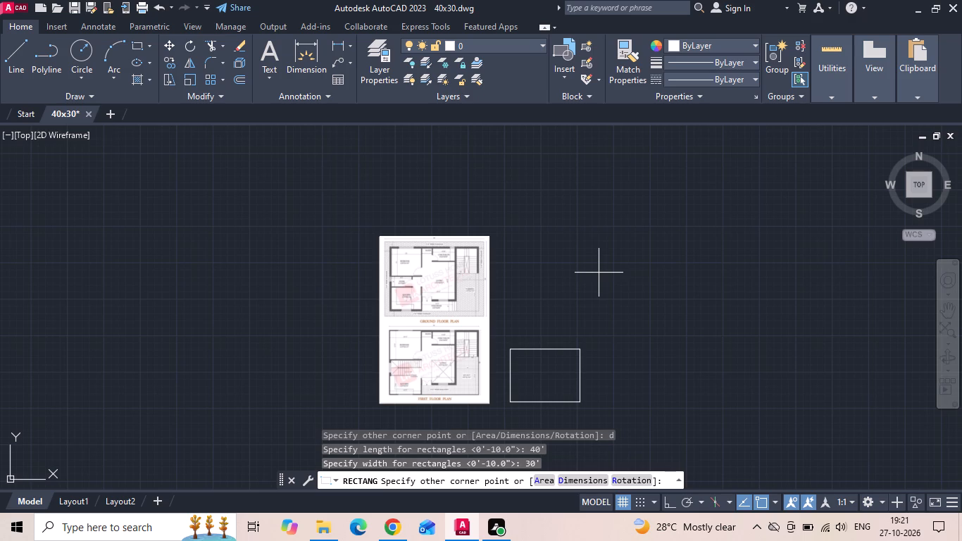
click(599, 273)
click(531, 364)
Move the 40' by 30' rectangle up beside the ground floor plan in the image.
click(530, 294)
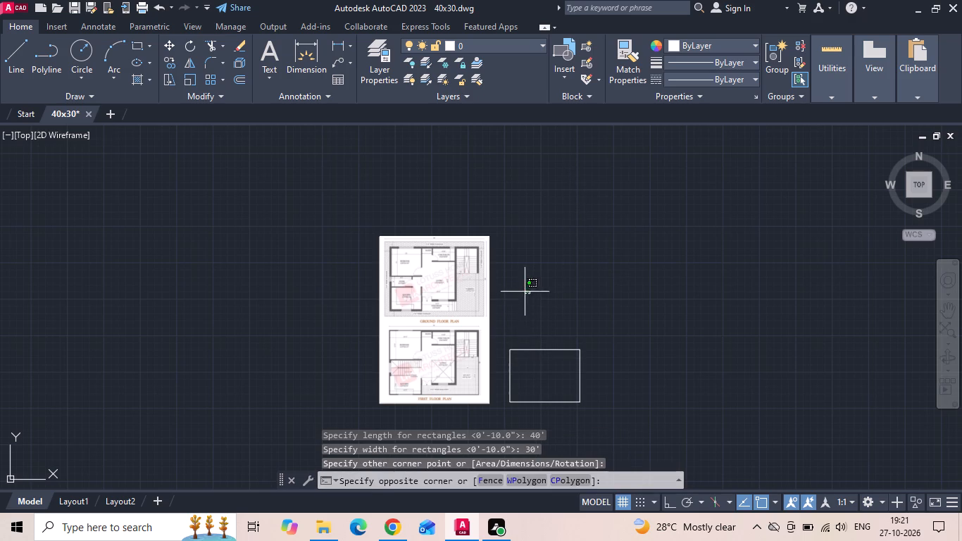
click(525, 290)
click(546, 348)
right_click(545, 305)
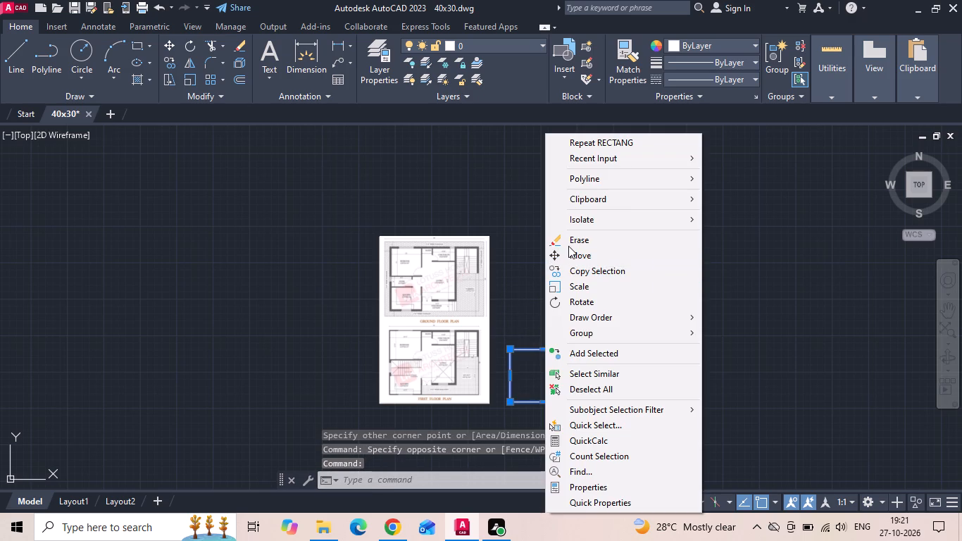
click(569, 254)
drag(525, 370, 525, 360)
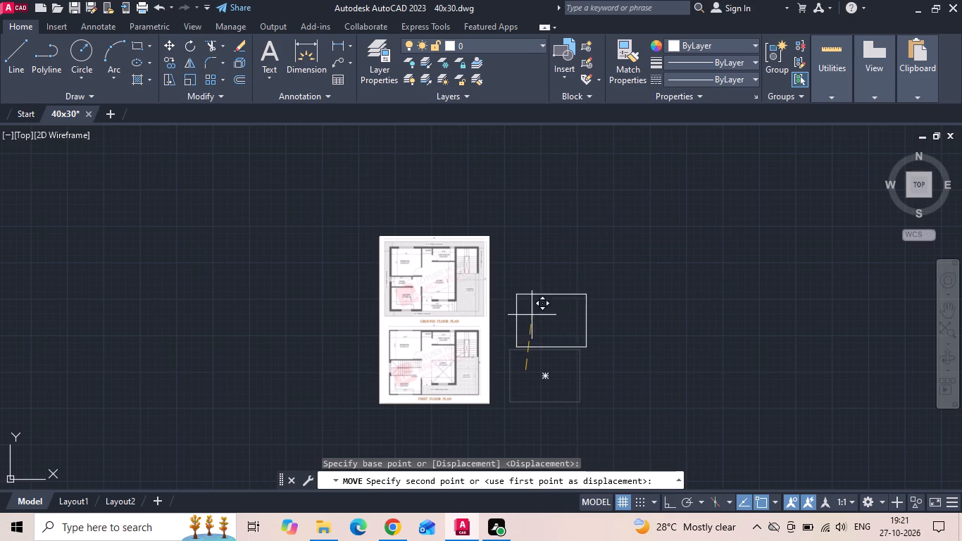
click(519, 272)
Scale the floor plan image down slightly freehand, using its upper-right corner as the base point.
drag(464, 199, 440, 258)
click(411, 313)
right_click(409, 313)
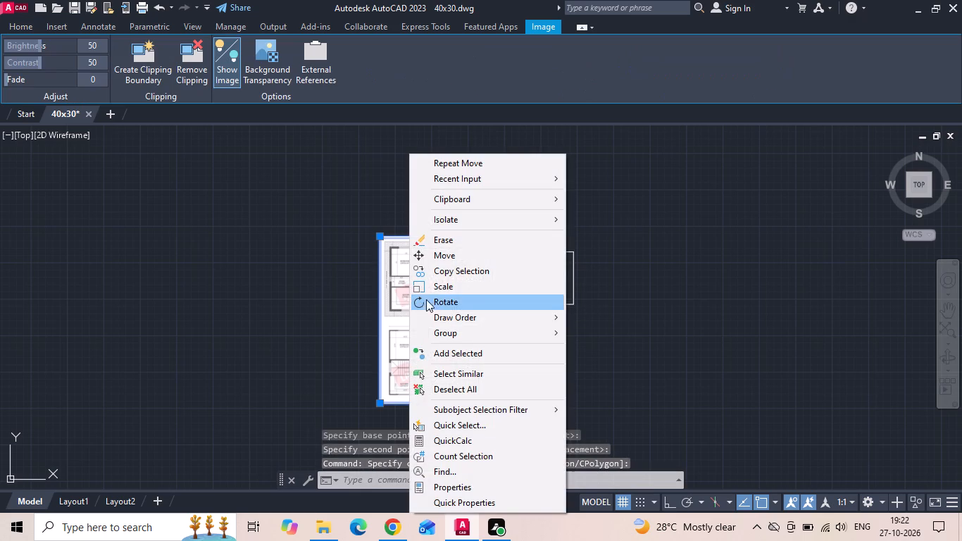
click(434, 292)
scroll(456, 248, up, 2)
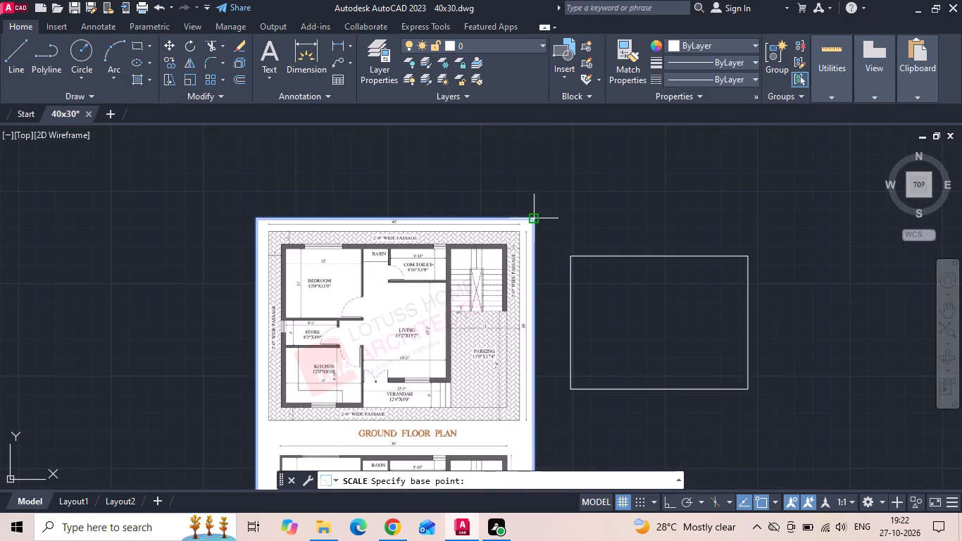
click(533, 216)
scroll(520, 261, down, 1)
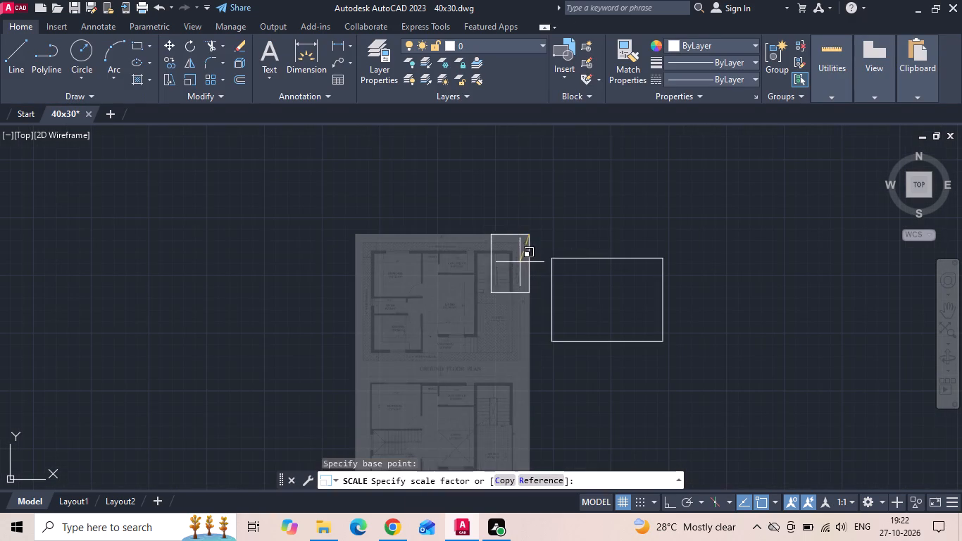
click(473, 337)
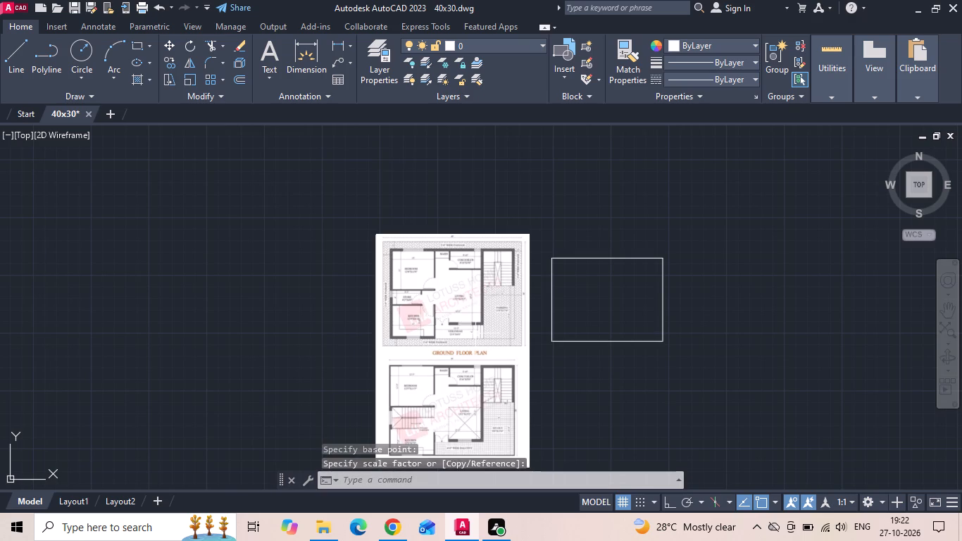
Scale the floor plan image up slightly freehand from its upper-right corner.
scroll(505, 266, up, 1)
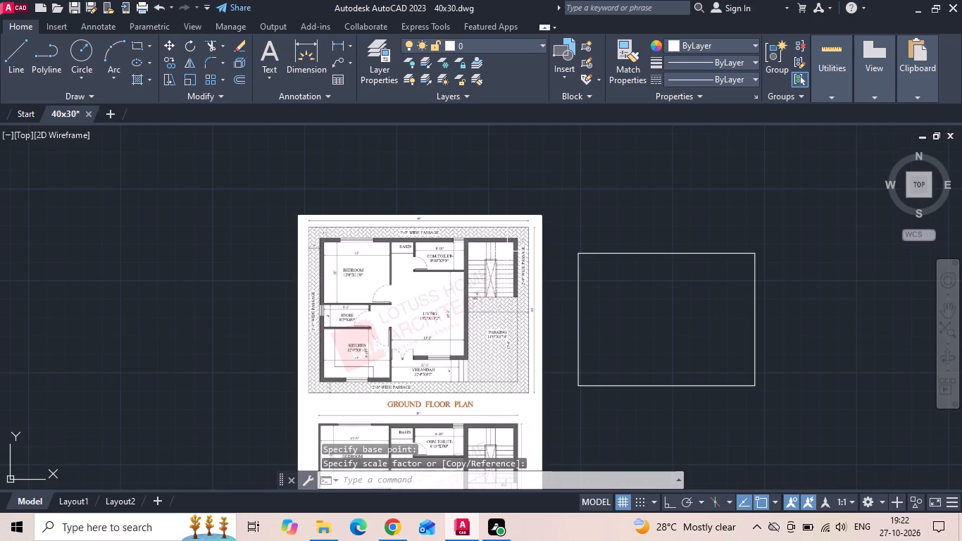
click(545, 185)
click(484, 233)
right_click(483, 233)
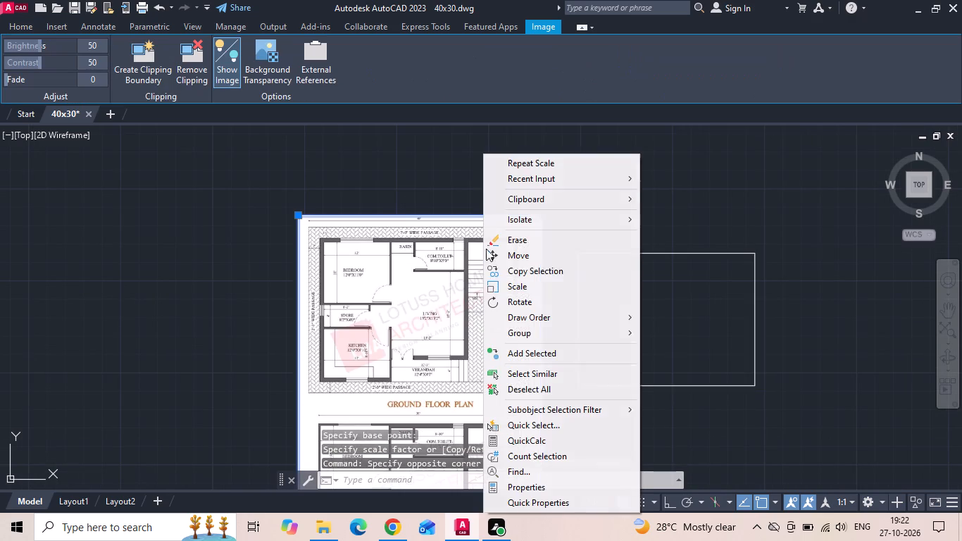
click(498, 280)
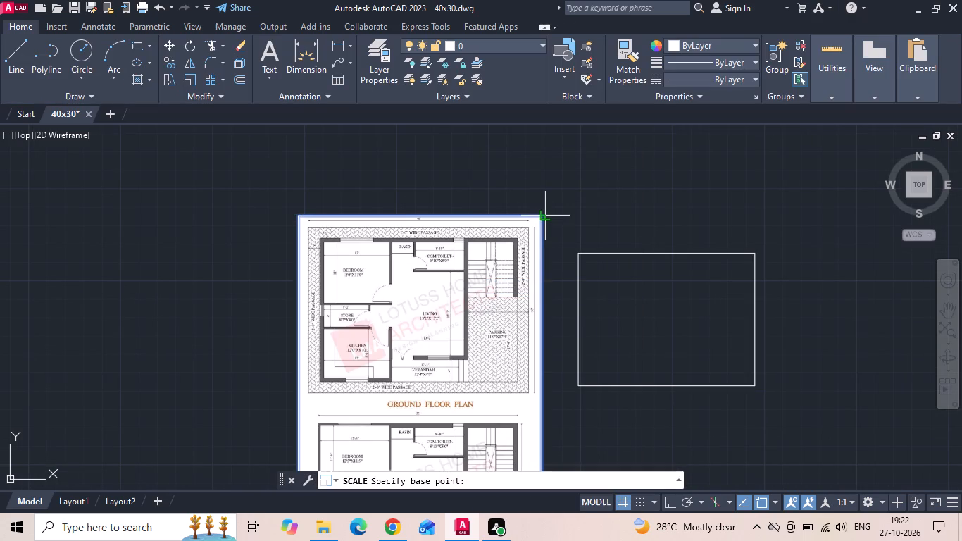
click(540, 218)
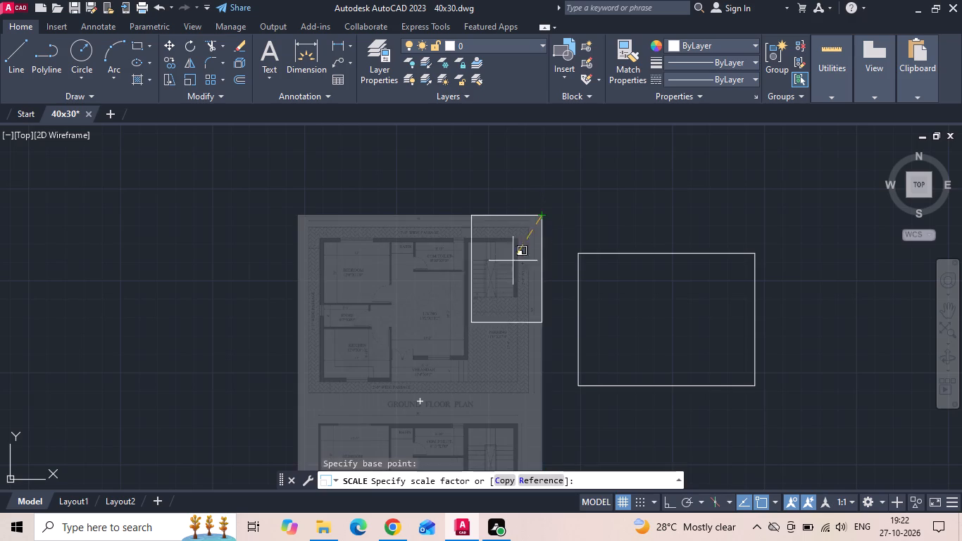
scroll(461, 313, down, 2)
click(440, 330)
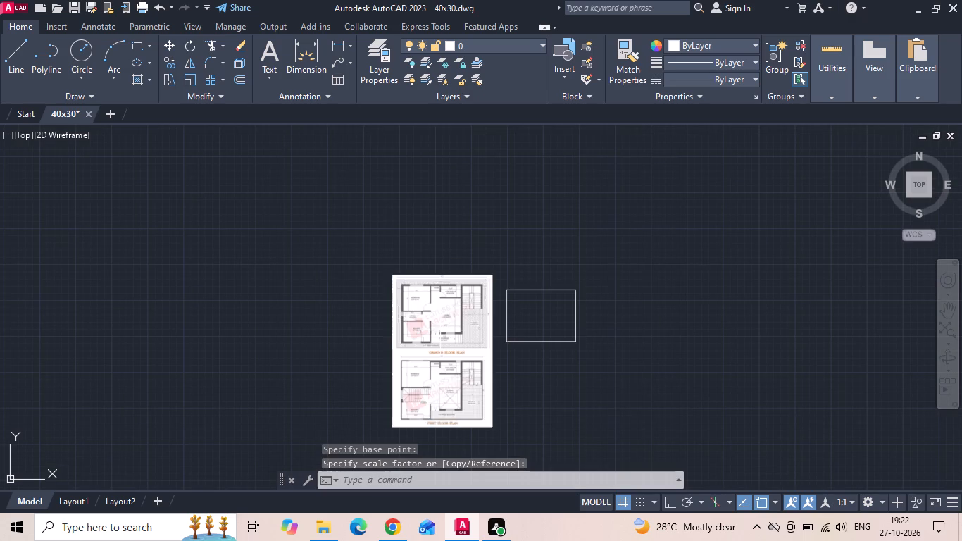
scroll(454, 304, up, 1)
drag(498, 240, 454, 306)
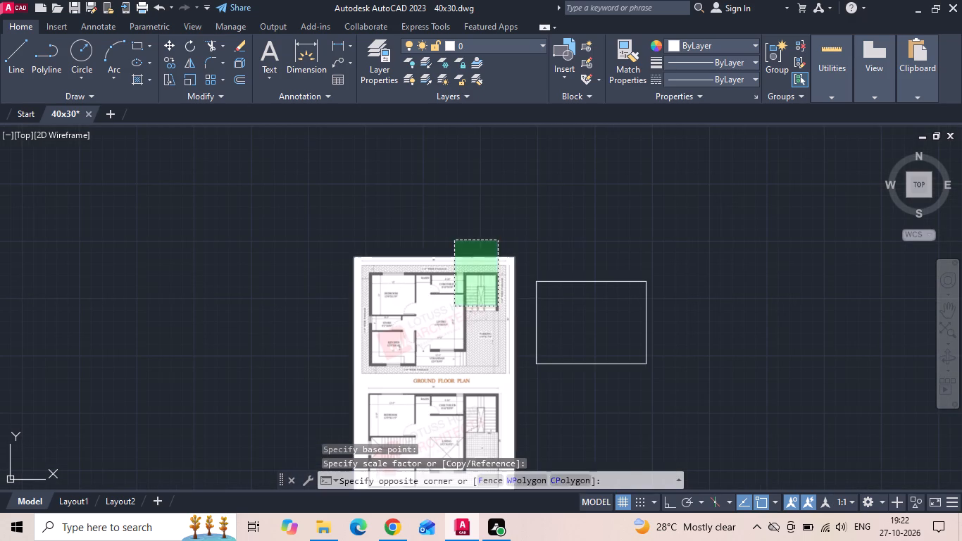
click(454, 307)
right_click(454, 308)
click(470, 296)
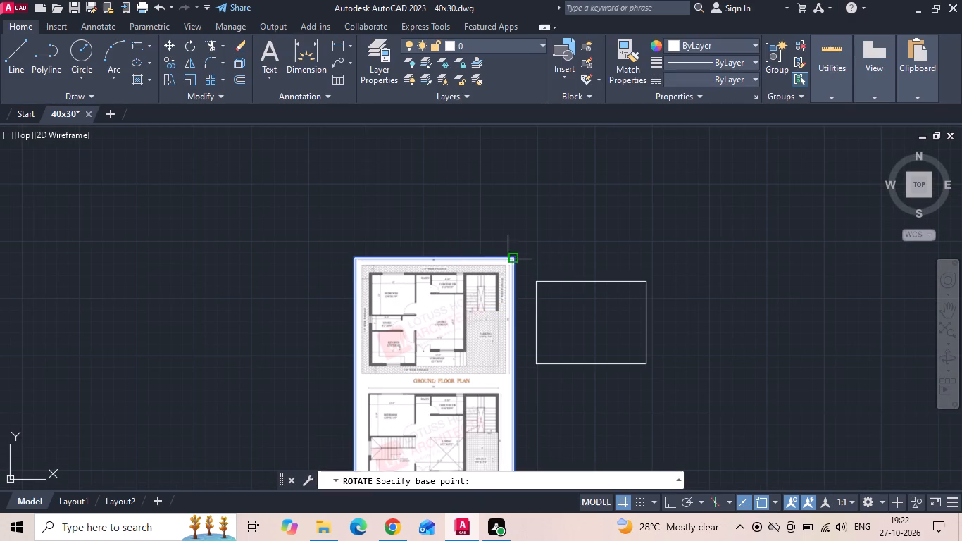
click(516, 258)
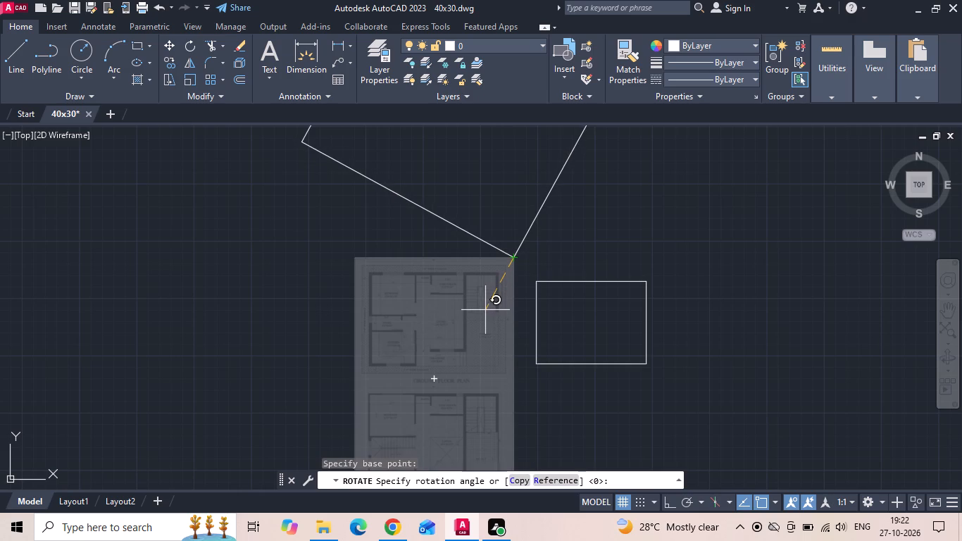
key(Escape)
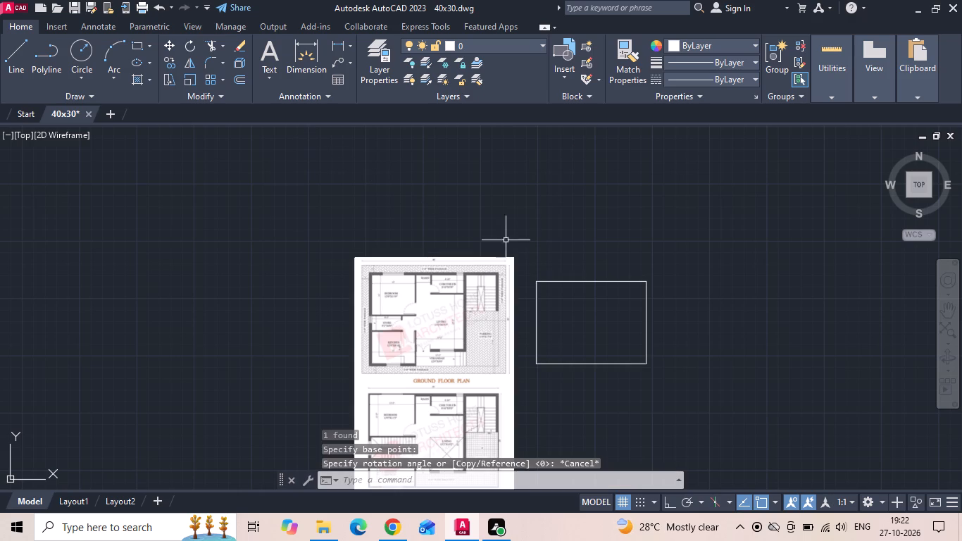
Scale the floor plan image down freehand from its upper-right corner, bringing the plan closer to the rectangle's size.
drag(506, 230, 499, 243)
click(468, 282)
right_click(467, 283)
click(474, 292)
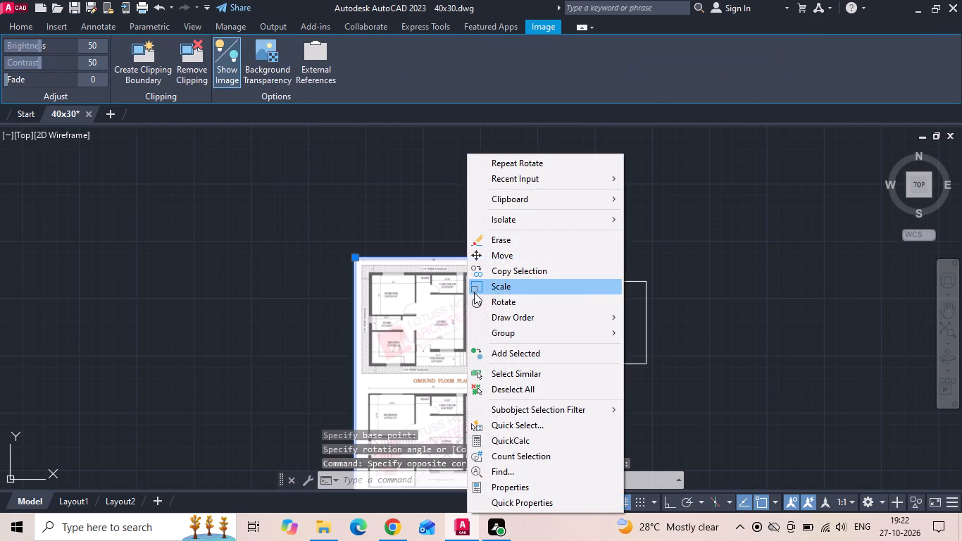
click(512, 260)
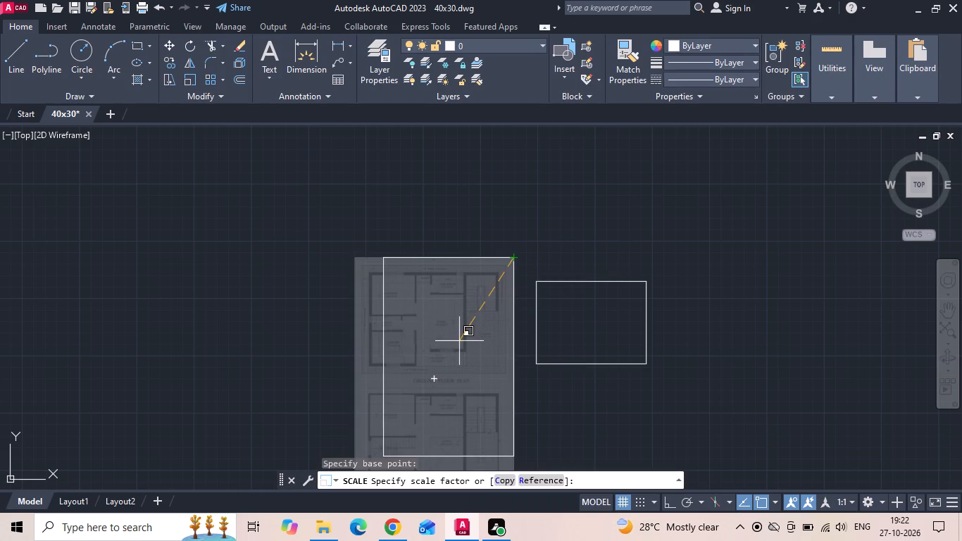
click(458, 341)
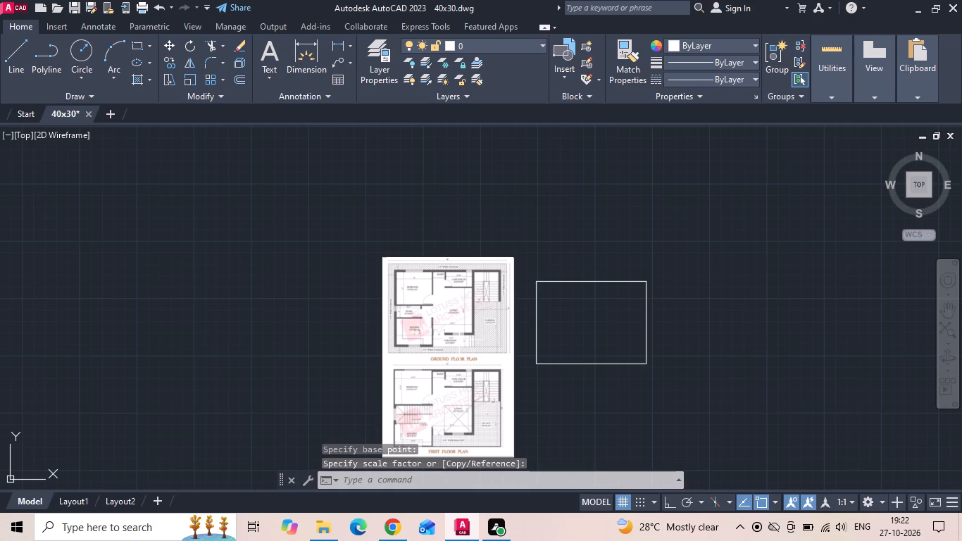
Move the 40' by 30' rectangle closer to the image, level with the ground floor plan.
scroll(475, 270, up, 1)
drag(644, 244, 630, 296)
click(600, 354)
right_click(600, 354)
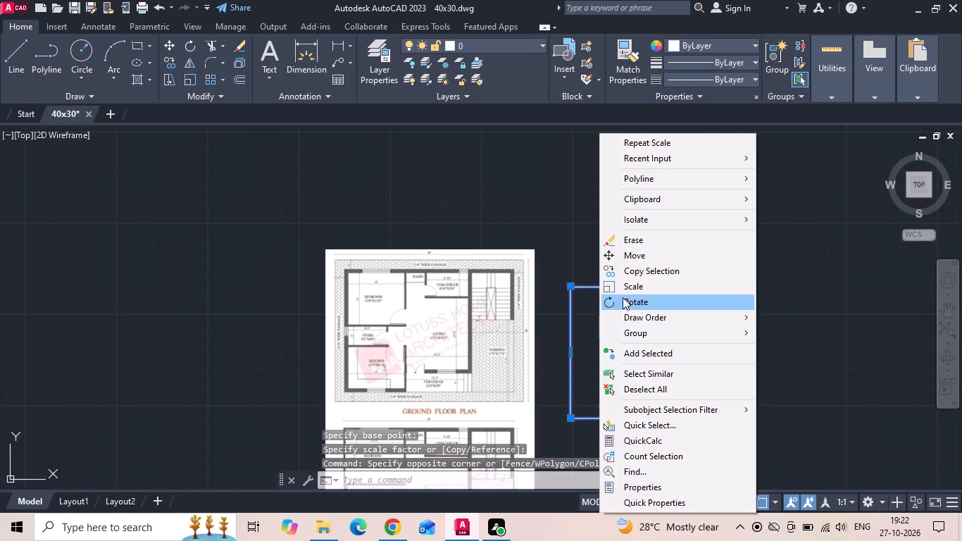
click(636, 251)
click(616, 342)
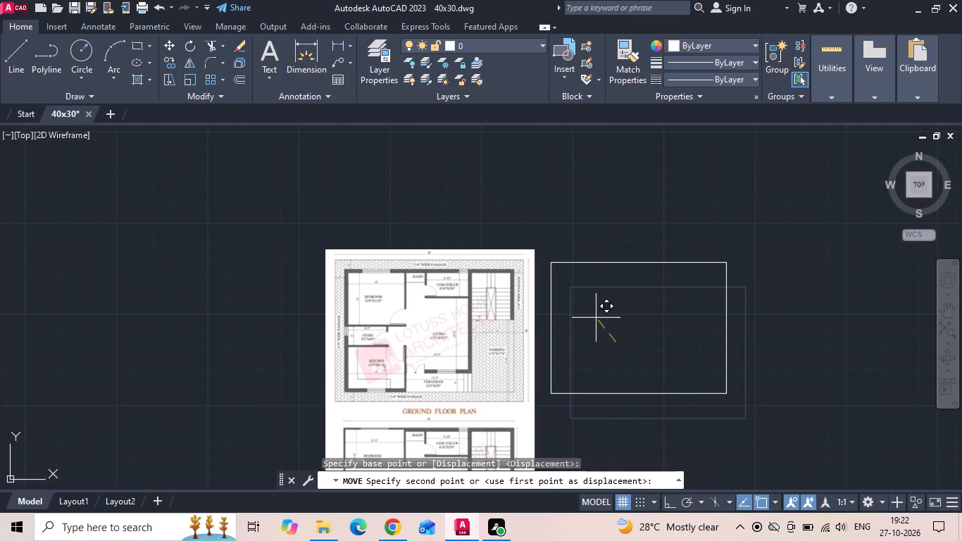
click(596, 318)
Scale the floor plan image down slightly from its upper-right corner so the 40' ground floor plan roughly matches the rectangle's width.
drag(464, 221, 454, 241)
click(387, 291)
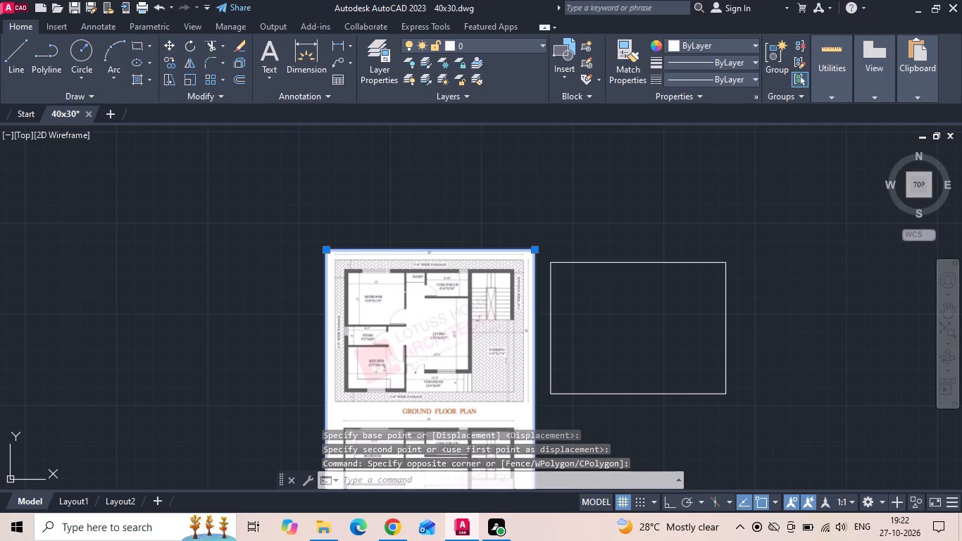
right_click(387, 292)
click(396, 290)
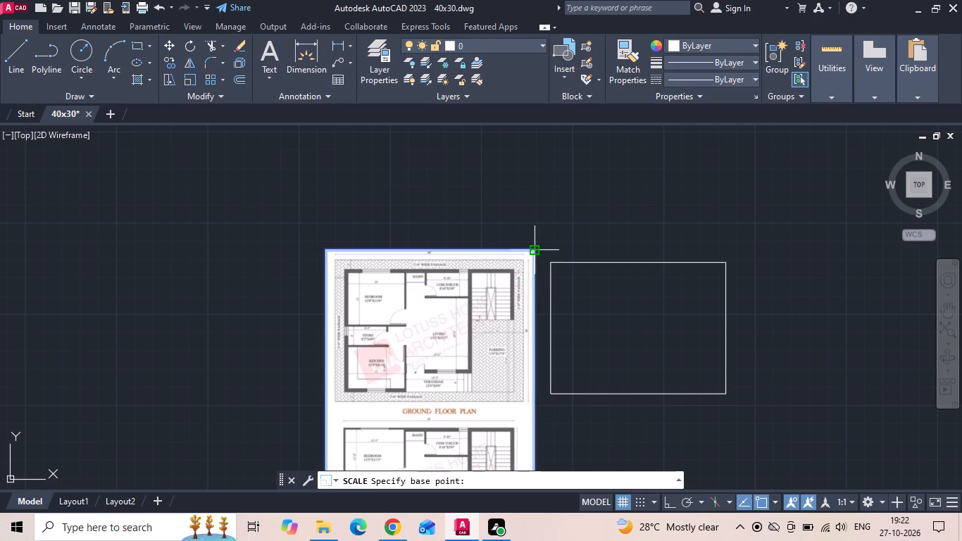
click(535, 251)
middle_drag(446, 351, 469, 258)
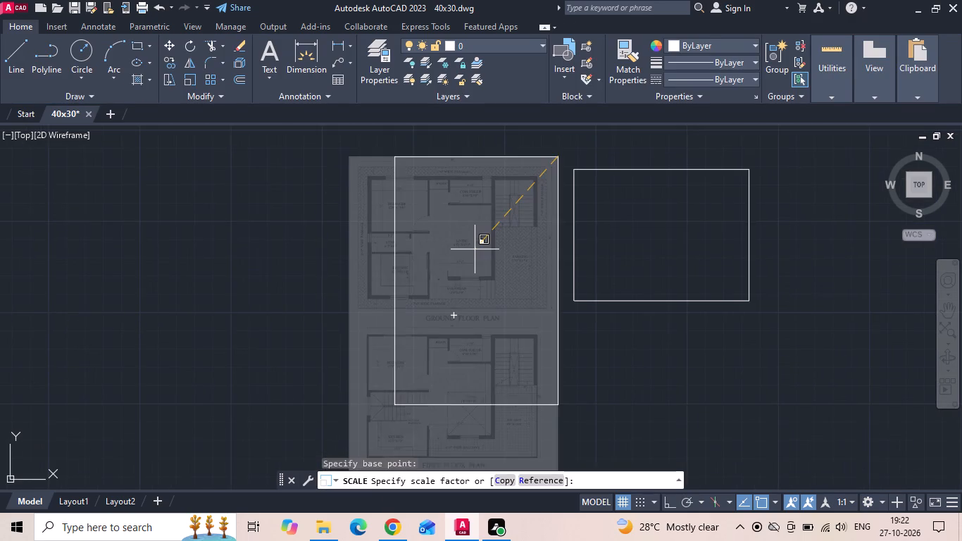
scroll(475, 249, down, 1)
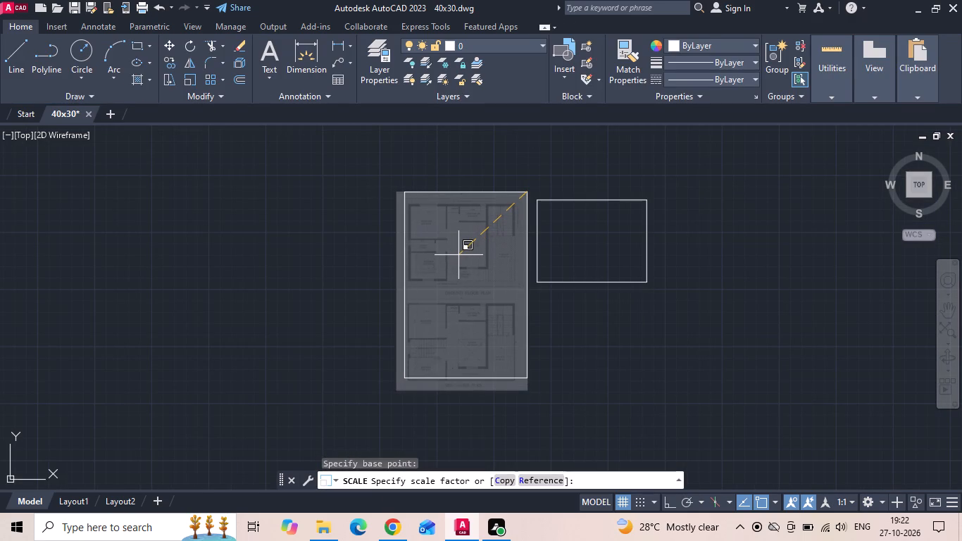
click(458, 255)
Offset the 40' by 30' boundary rectangle 2' inward to form the passage around the house.
scroll(480, 209, up, 1)
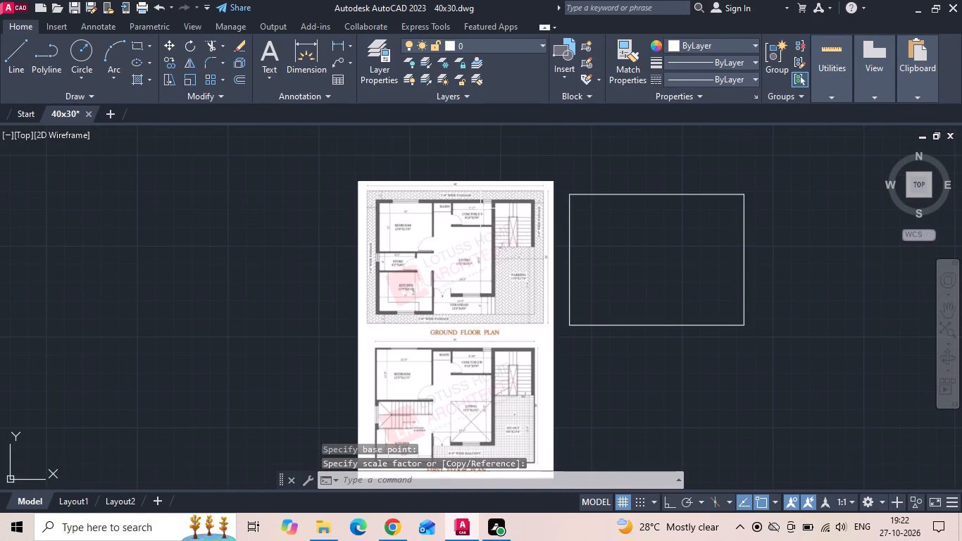
scroll(627, 193, up, 2)
scroll(599, 287, down, 2)
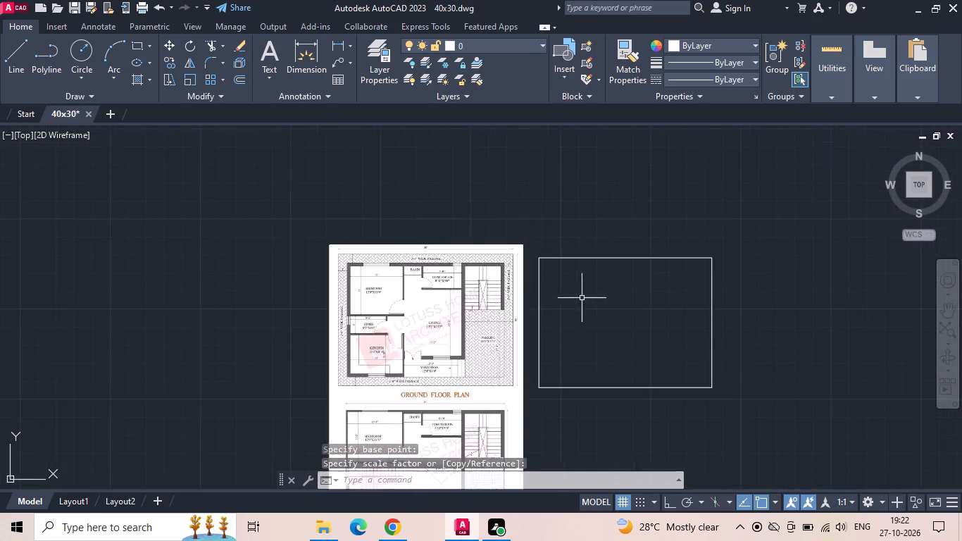
scroll(408, 280, up, 3)
scroll(333, 248, down, 1)
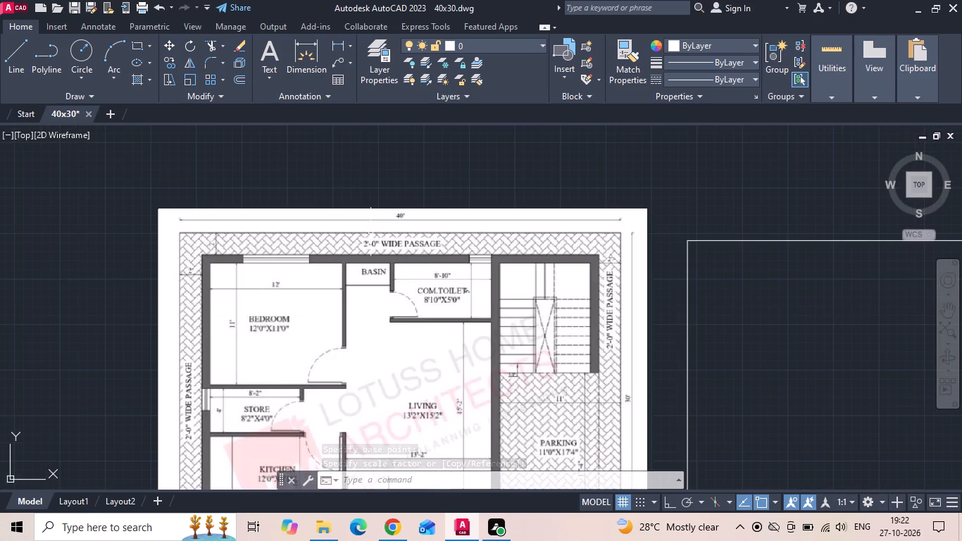
middle_click(370, 232)
key(o)
key(Return)
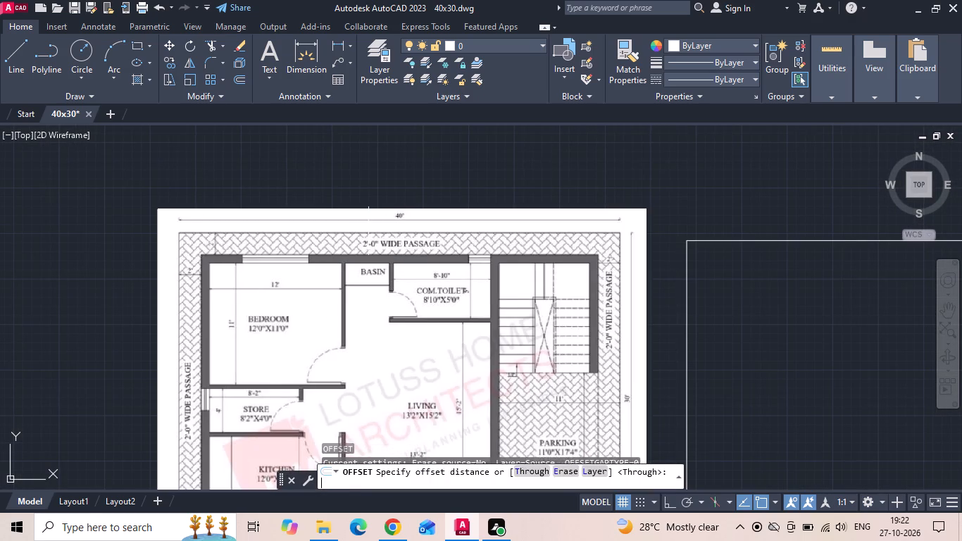
text(2')
key(Return)
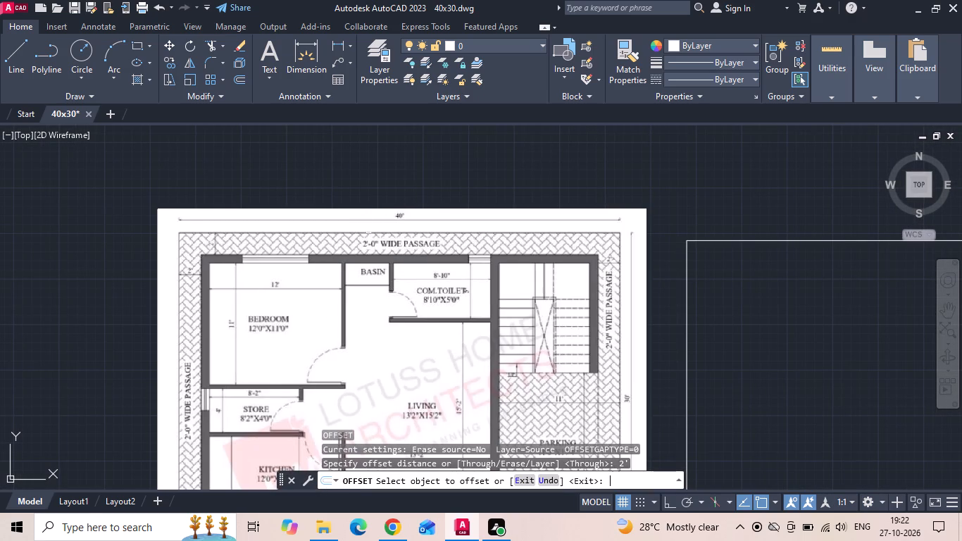
scroll(337, 211, down, 1)
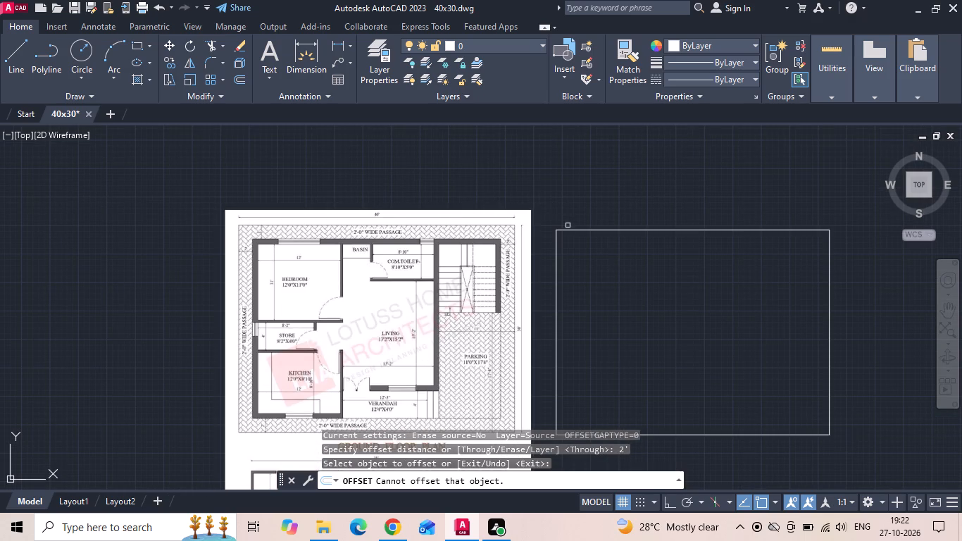
click(570, 230)
click(567, 287)
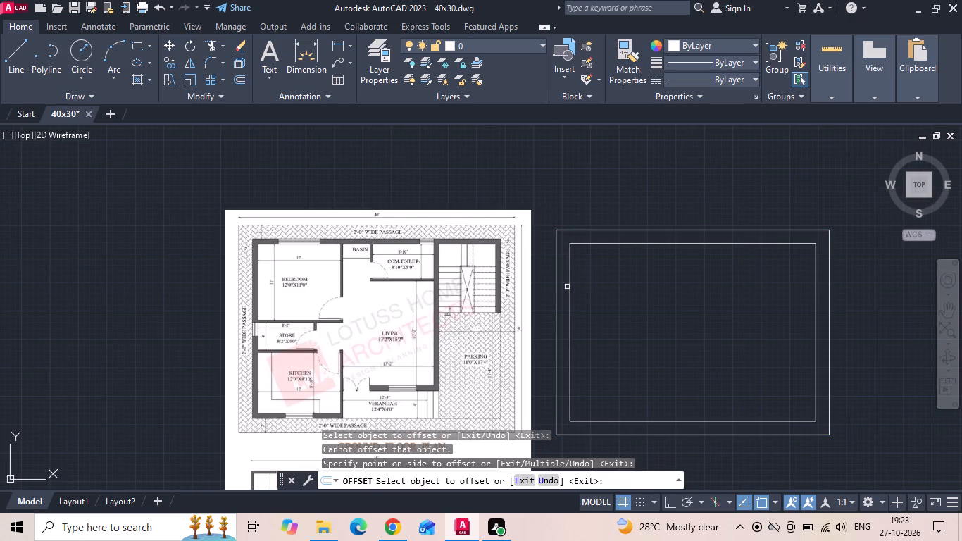
key(Escape)
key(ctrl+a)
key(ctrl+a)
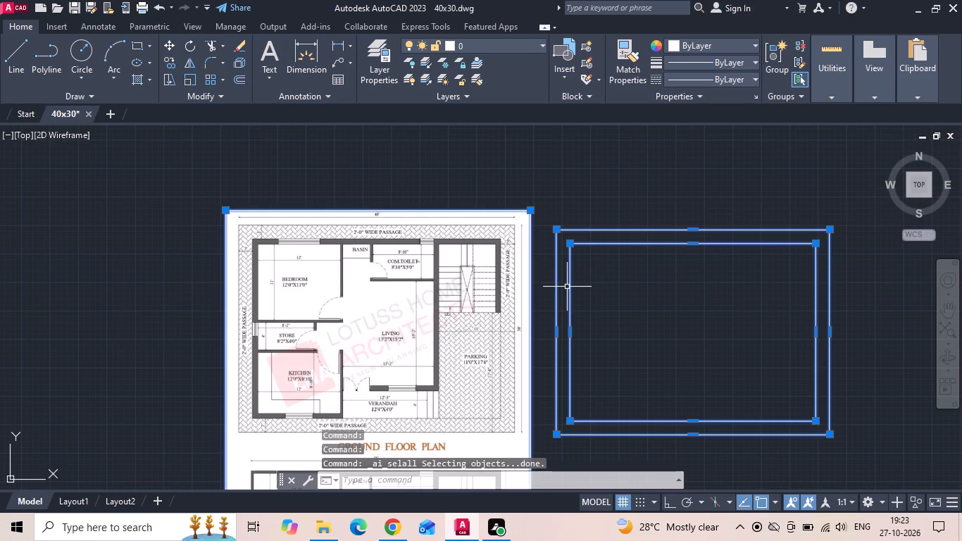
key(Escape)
Offset the inner passage rectangle 9" inward to form the outer wall thickness.
text(o 9)
key(Return)
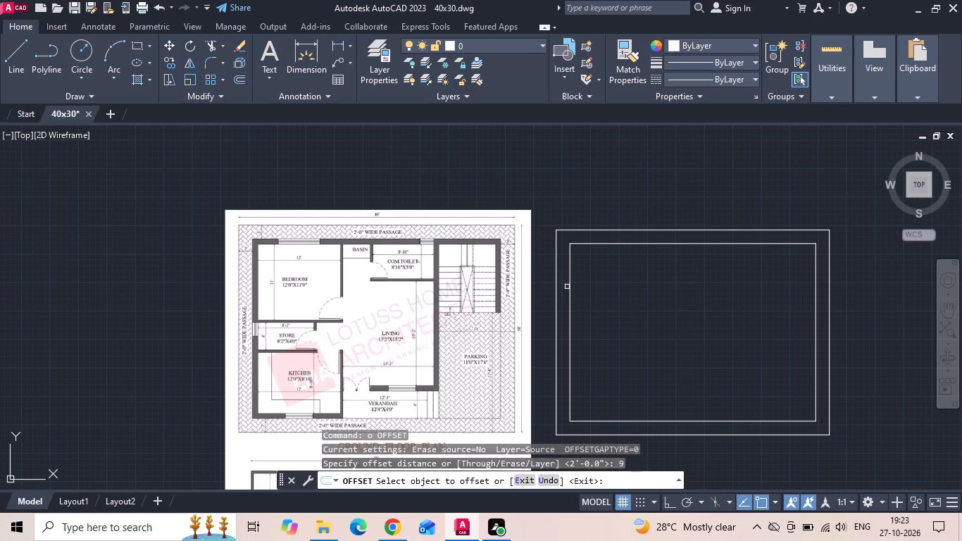
drag(571, 304, 580, 307)
click(605, 309)
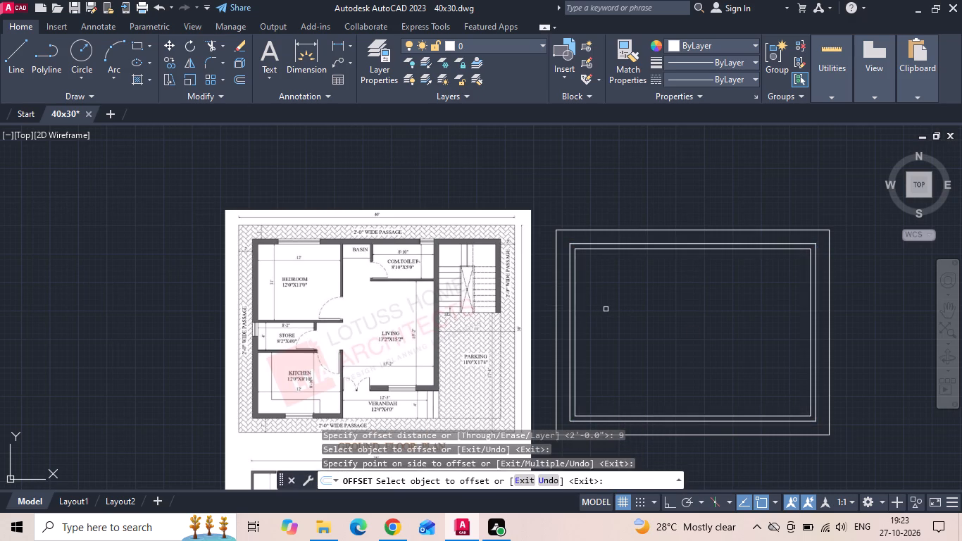
key(Escape)
Explode the two inner wall rectangles into separate lines, leaving the outer boundary whole.
text(x)
key(space)
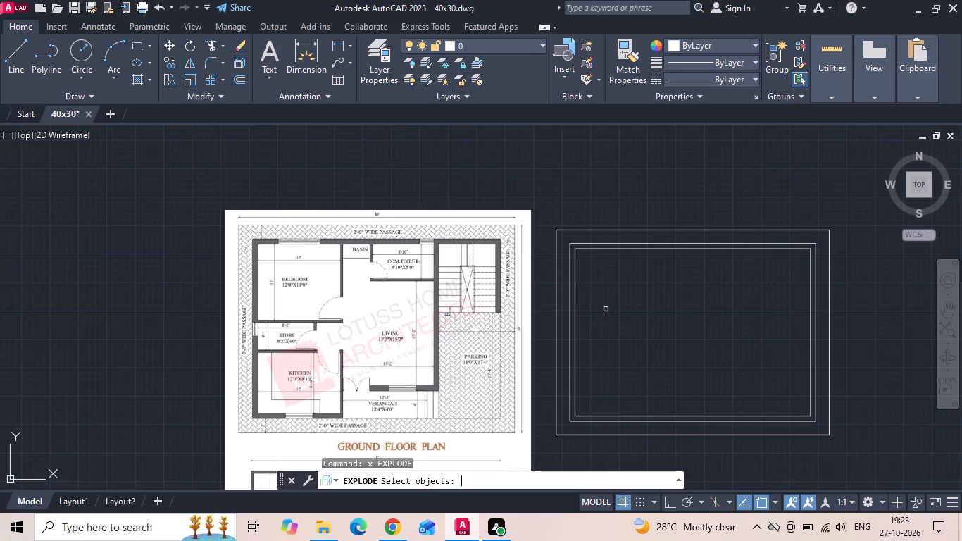
scroll(606, 309, up, 1)
drag(606, 309, 580, 341)
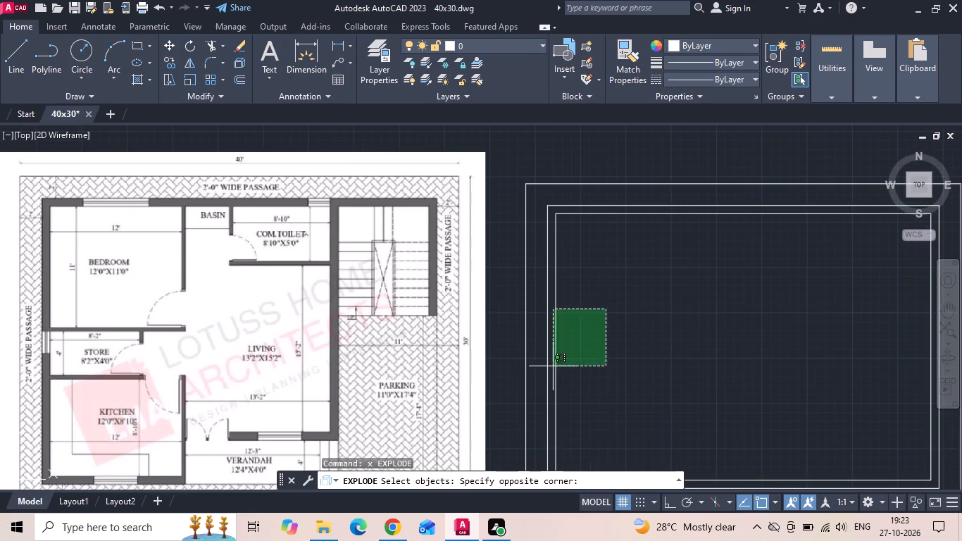
click(544, 375)
key(space)
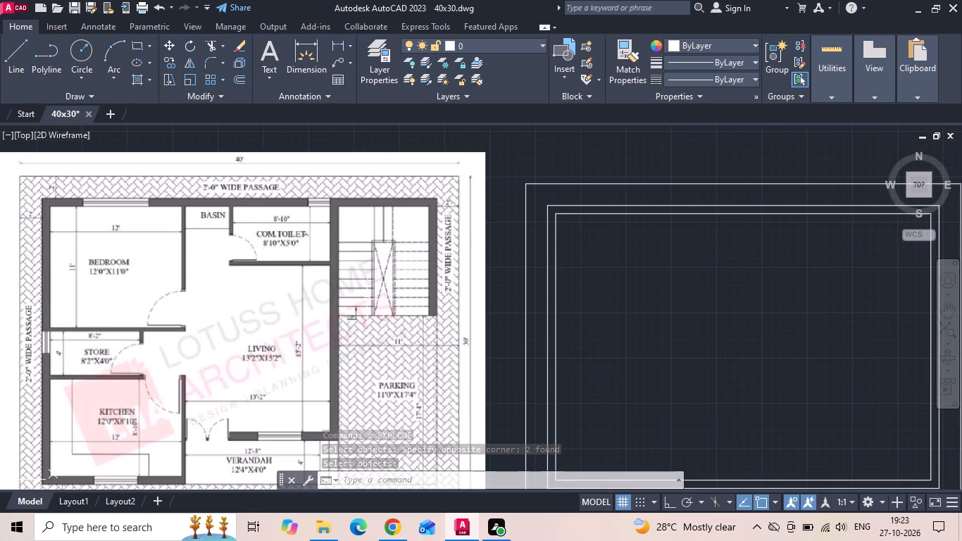
Turn on Ortho mode and save the drawing.
key(F8)
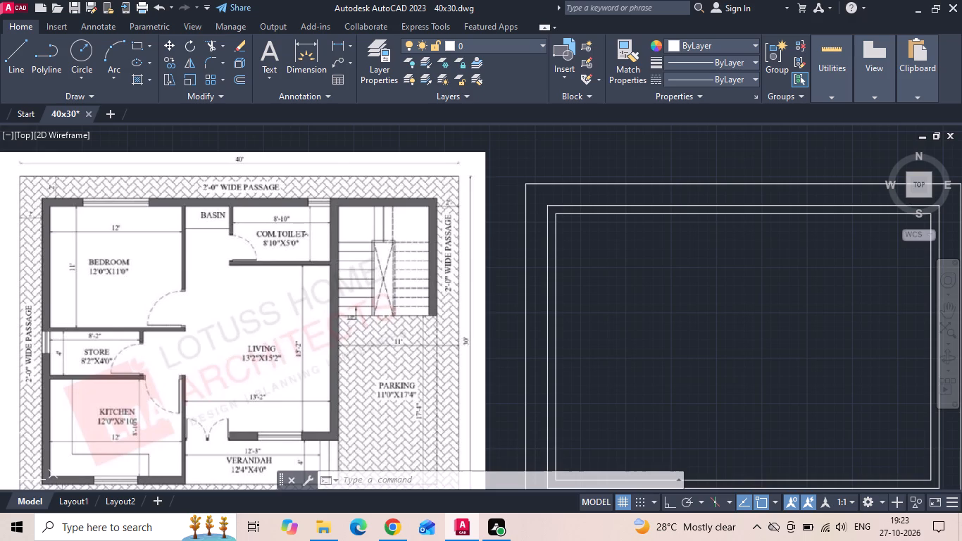
key(ctrl+s)
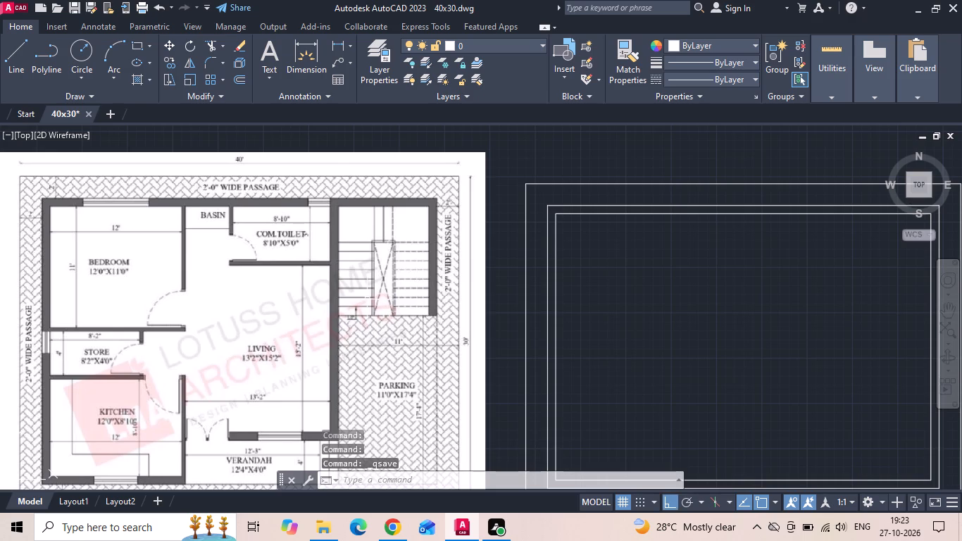
Offset the inner face of the west wall 12' inward to mark the bedroom and kitchen width.
key(o)
key(Return)
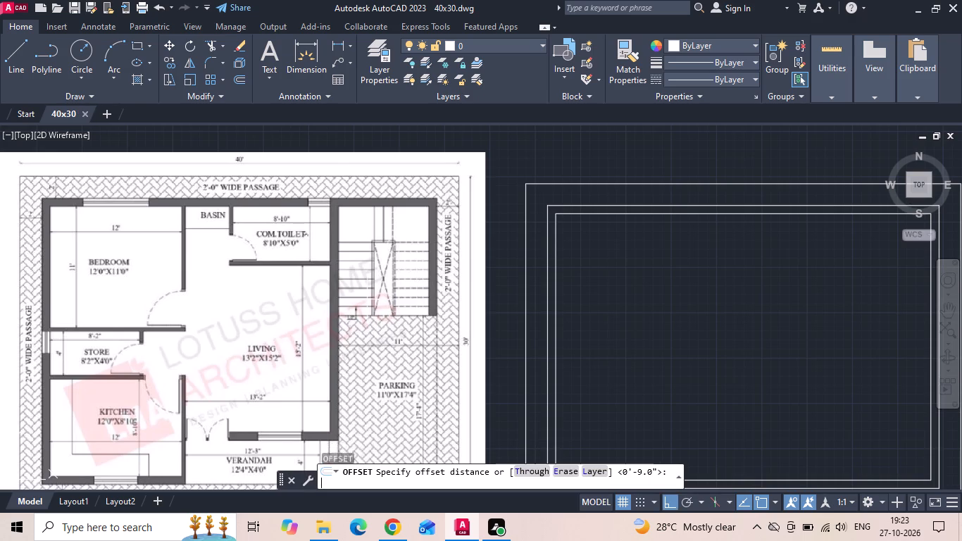
text(12')
key(Return)
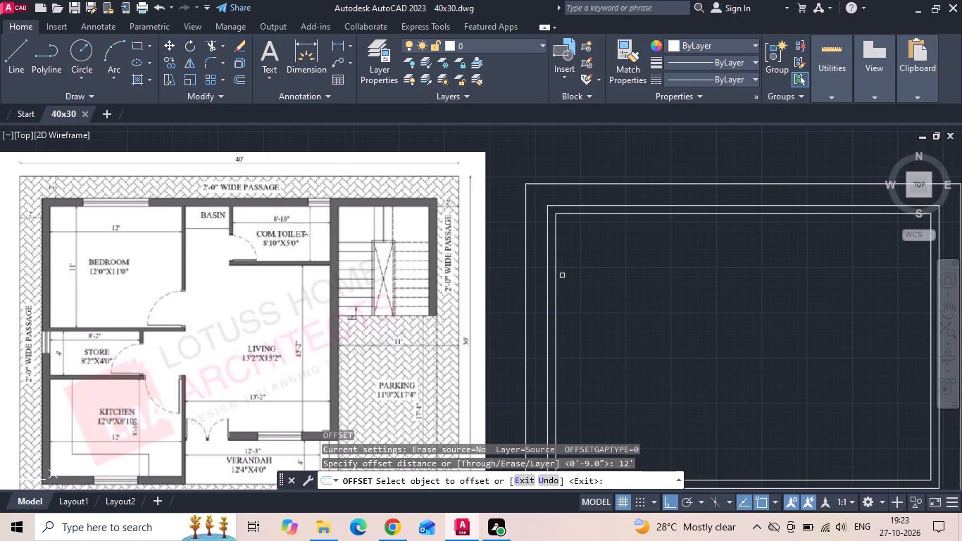
click(557, 225)
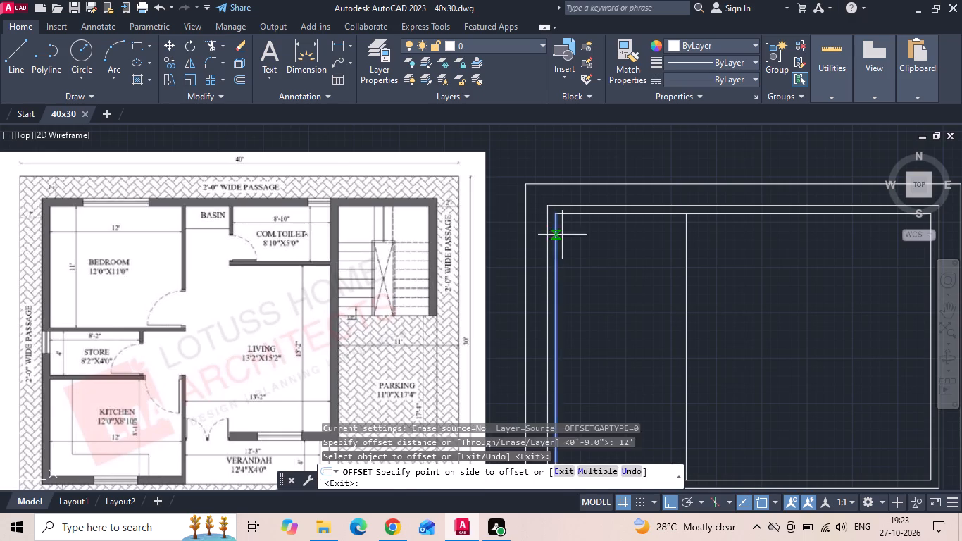
click(589, 275)
key(Escape)
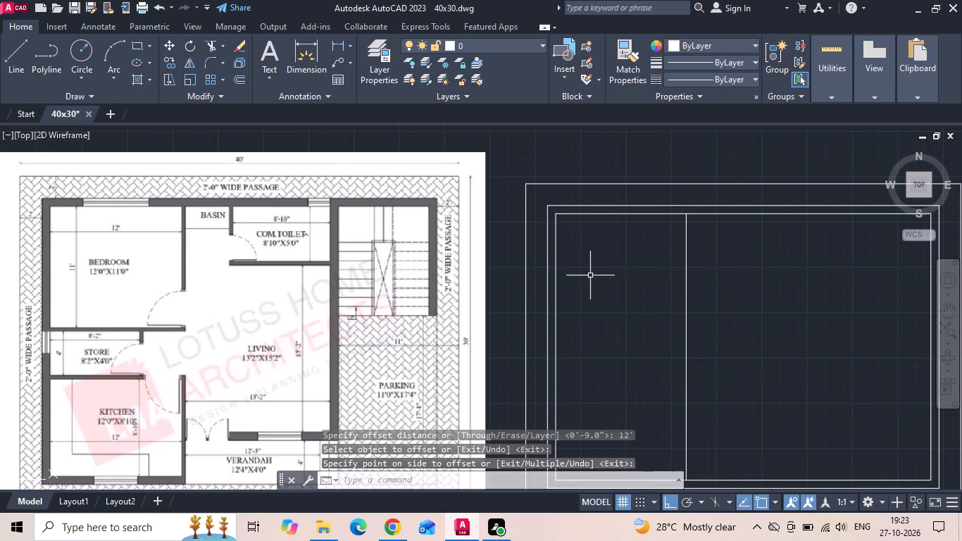
Draw a line 11' inward from the midpoint of the boundary's east side, continuing straight up to the north wall's outer face.
middle_drag(580, 296, 529, 280)
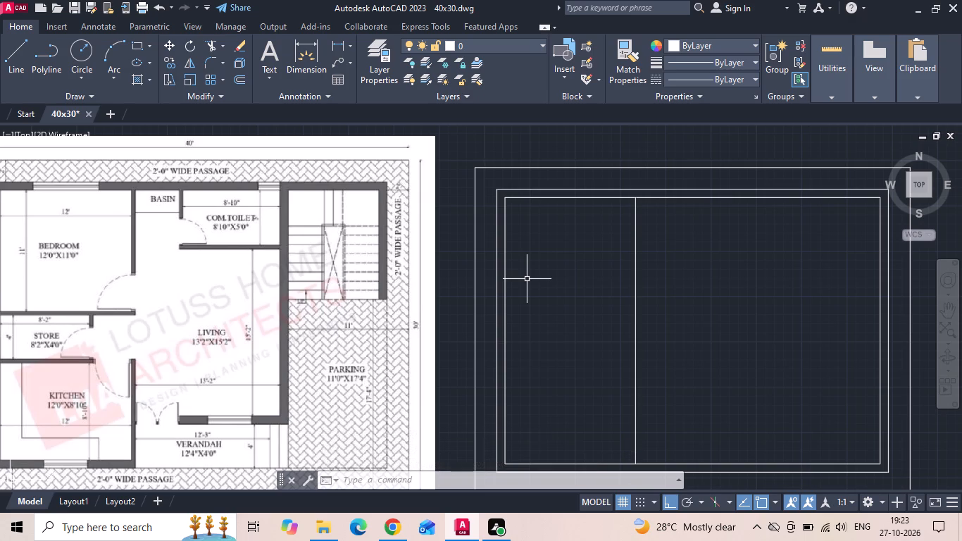
text(l)
key(space)
scroll(468, 292, down, 1)
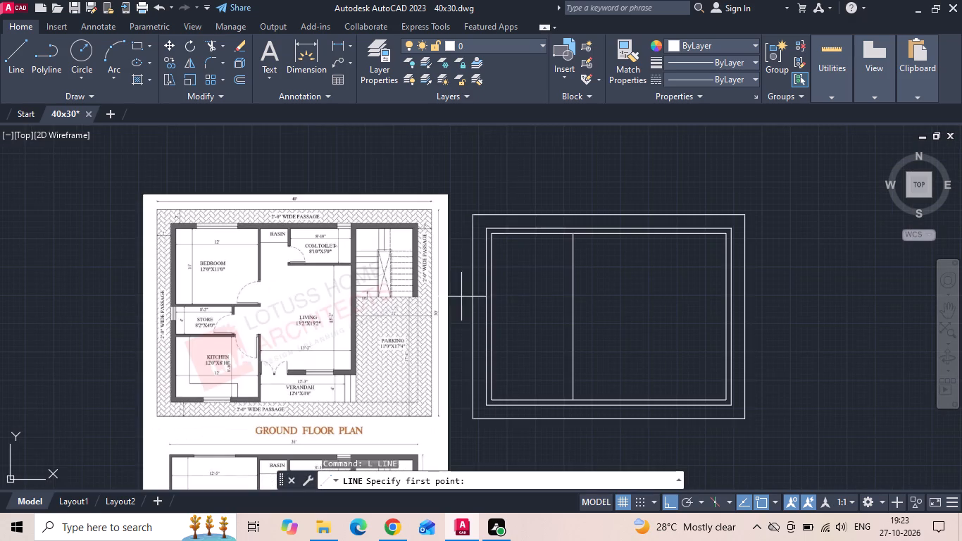
scroll(703, 315, up, 1)
click(763, 324)
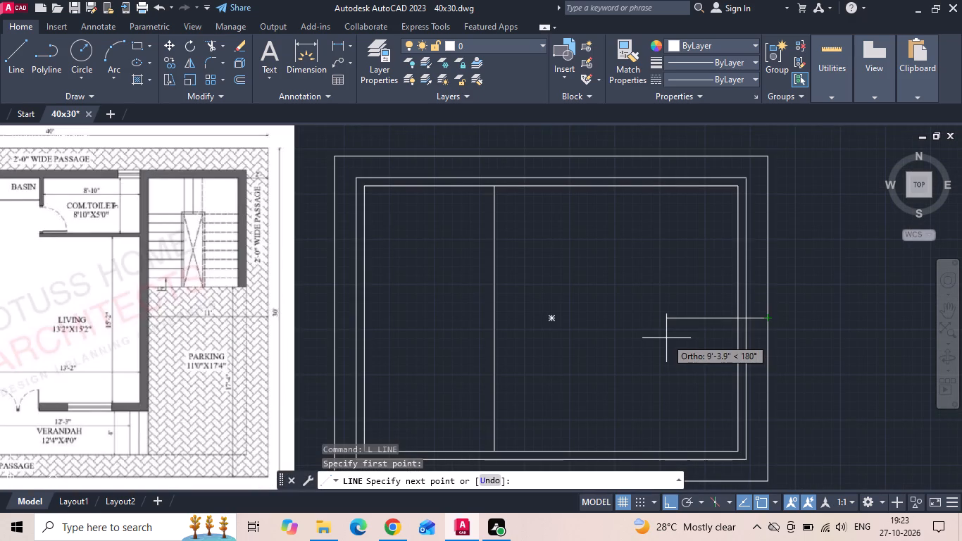
text(11')
key(Return)
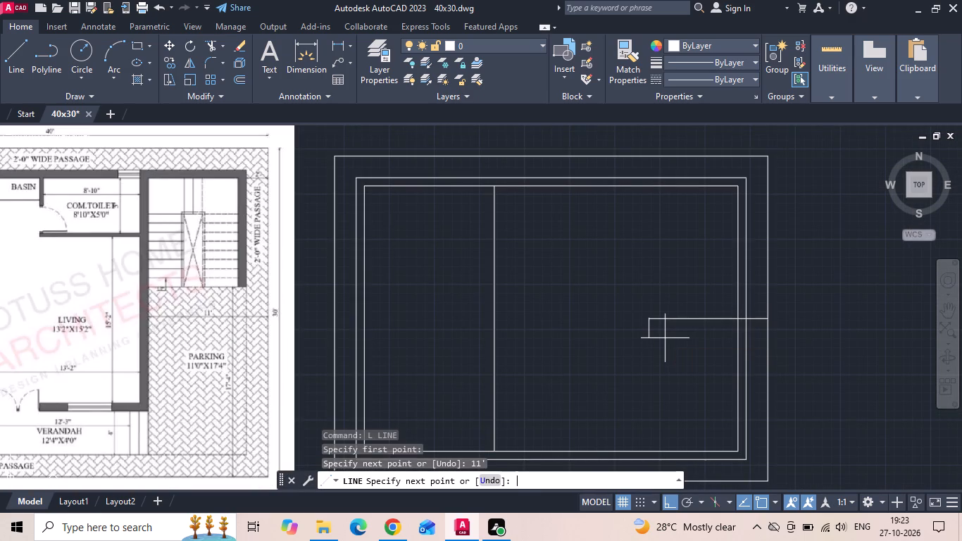
scroll(649, 192, up, 1)
click(649, 167)
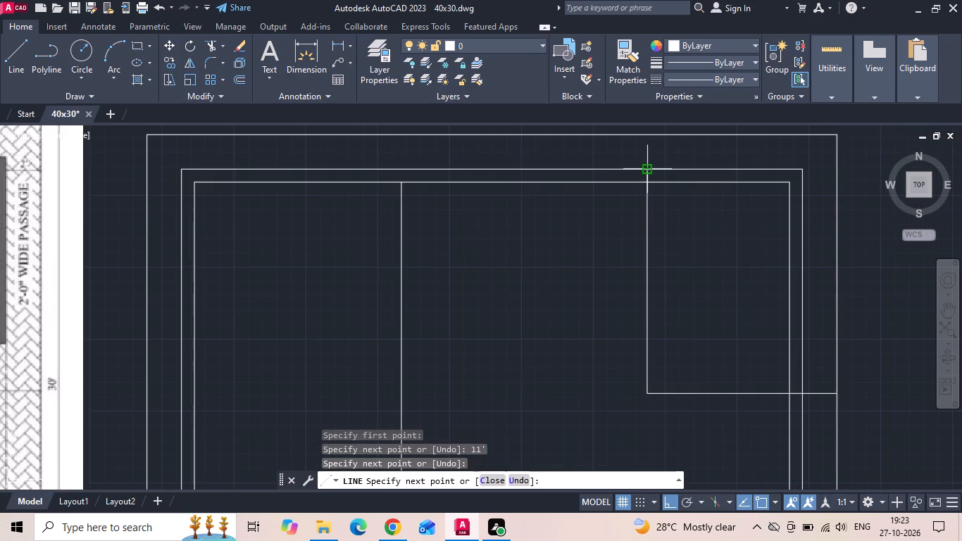
key(Escape)
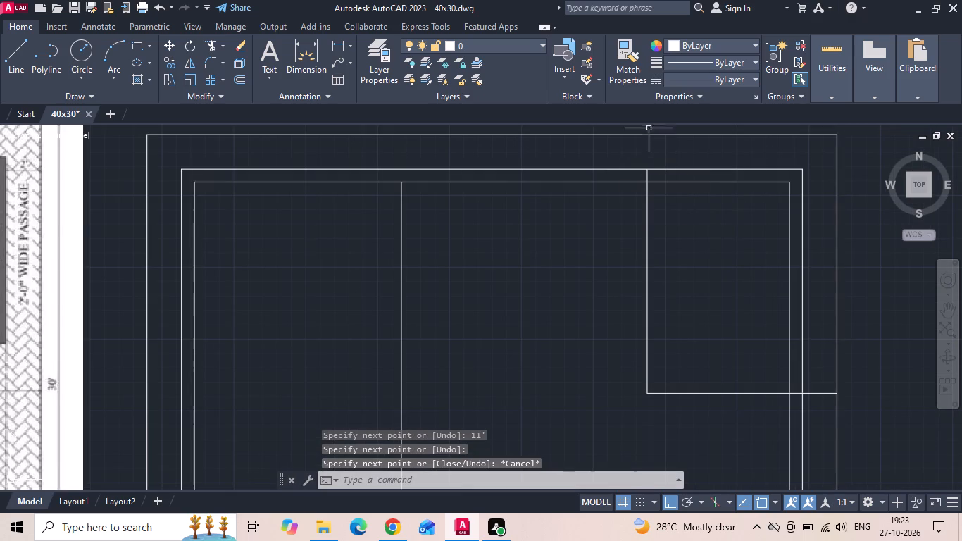
Delete the 11' horizontal construction line, keeping the vertical line.
scroll(660, 161, down, 1)
click(694, 316)
click(691, 291)
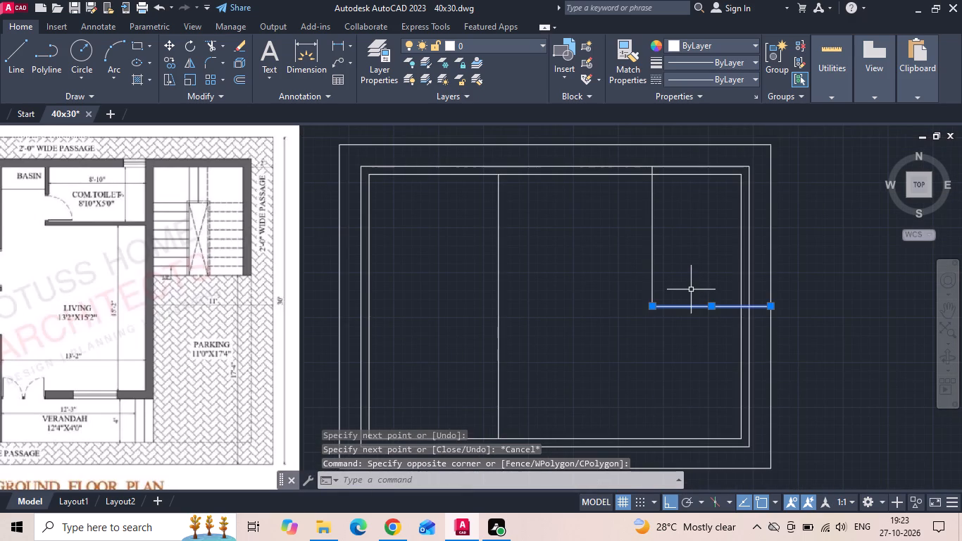
key(Delete)
Extend the vertical parking-side line down to the outer face of the south wall.
text(ex)
key(space)
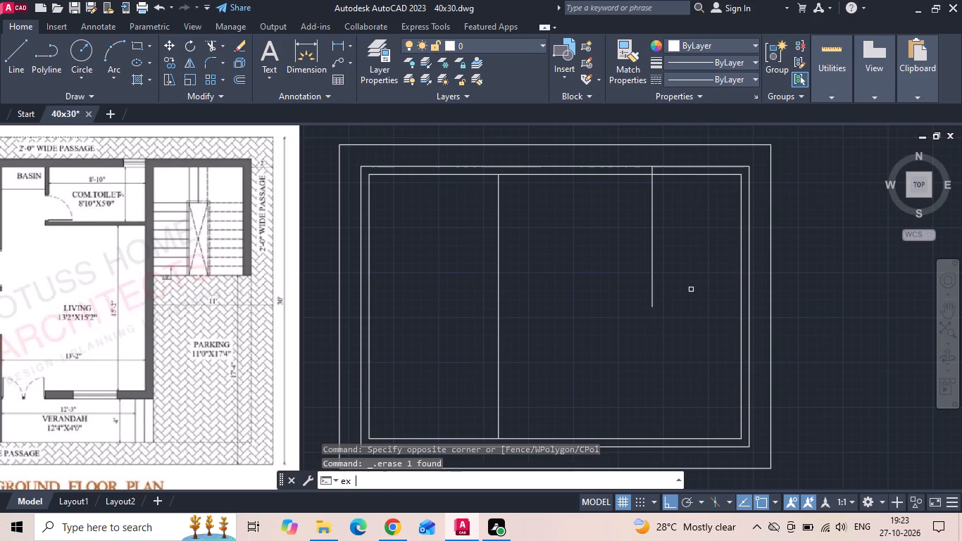
key(space)
click(691, 290)
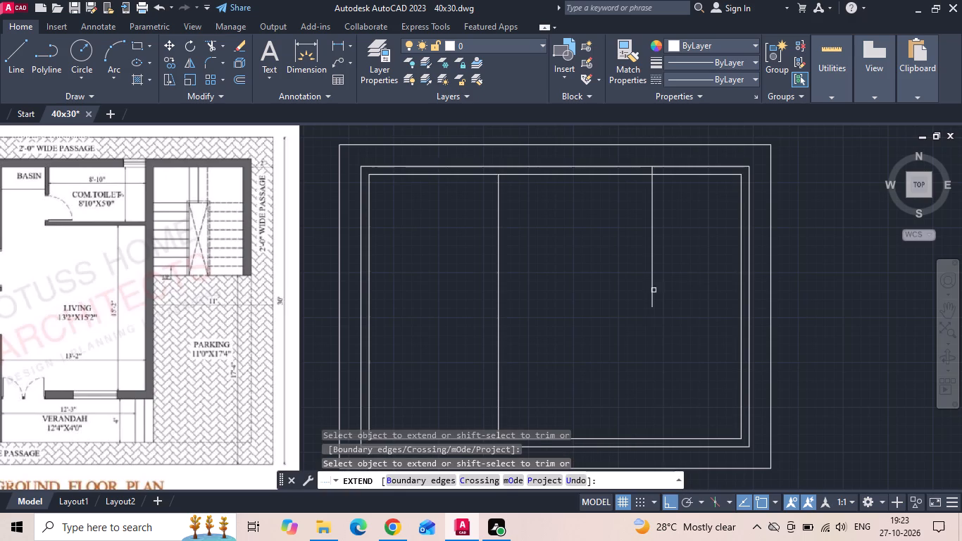
click(630, 290)
click(682, 267)
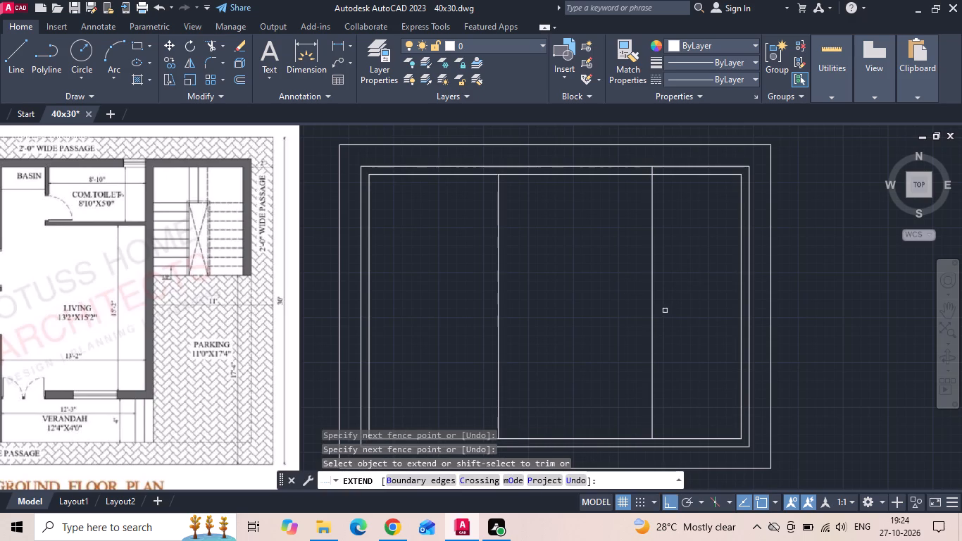
click(651, 378)
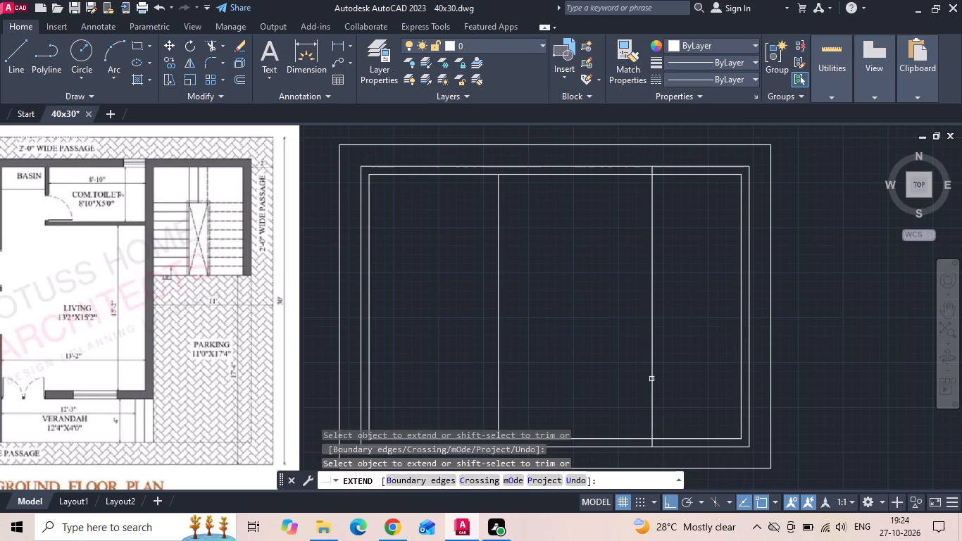
key(Escape)
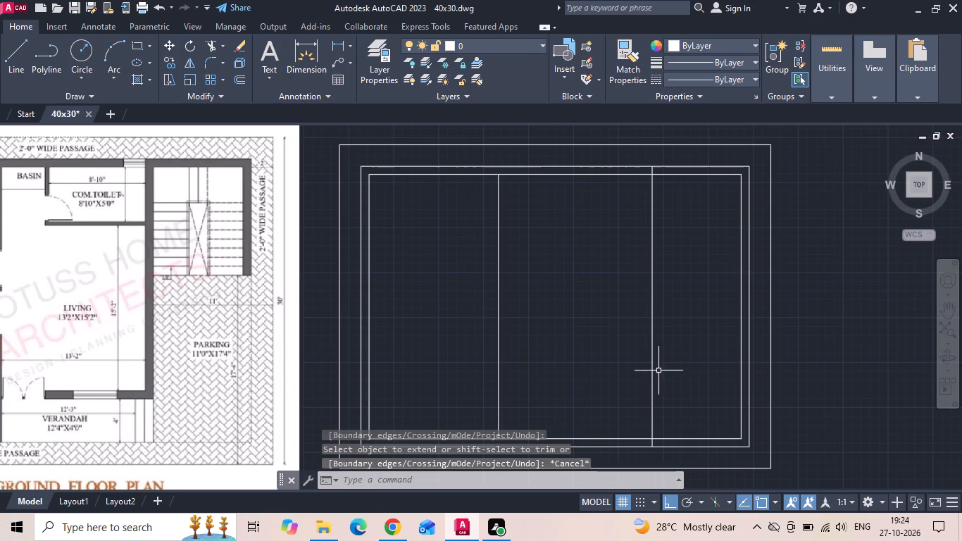
Offset the vertical parking-side line 9" west to form the wall between the living room and the parking.
scroll(655, 374, down, 1)
scroll(184, 414, up, 1)
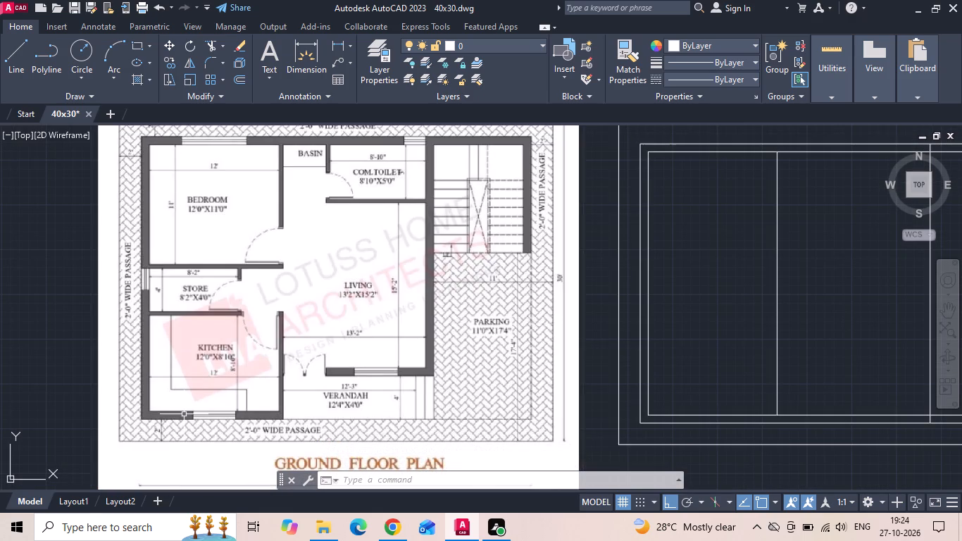
key(o)
key(Return)
key(9)
key(Return)
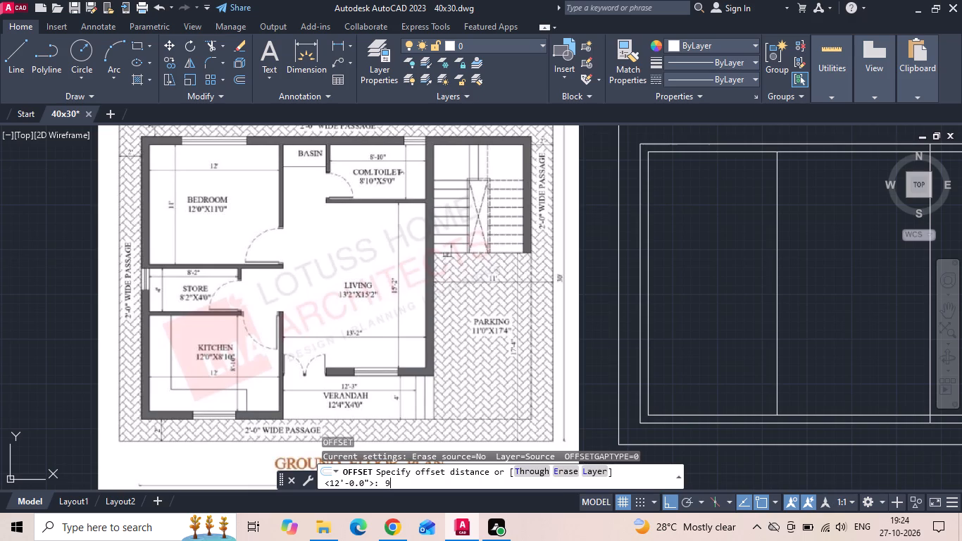
scroll(77, 384, down, 1)
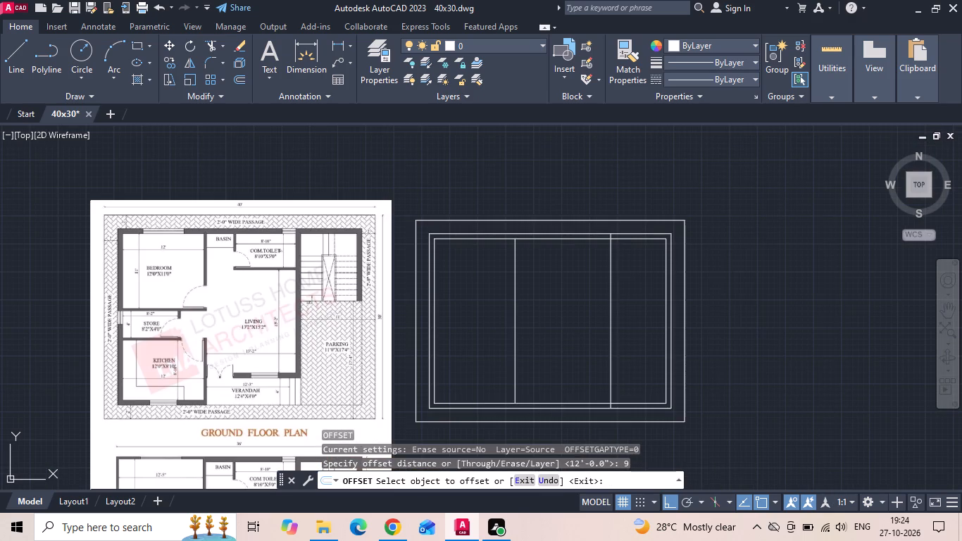
click(612, 295)
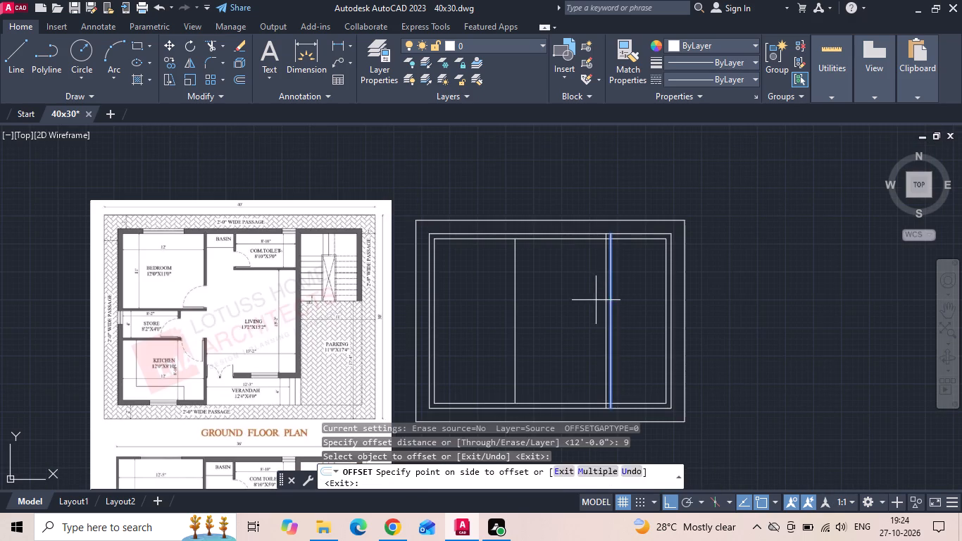
click(592, 301)
key(Escape)
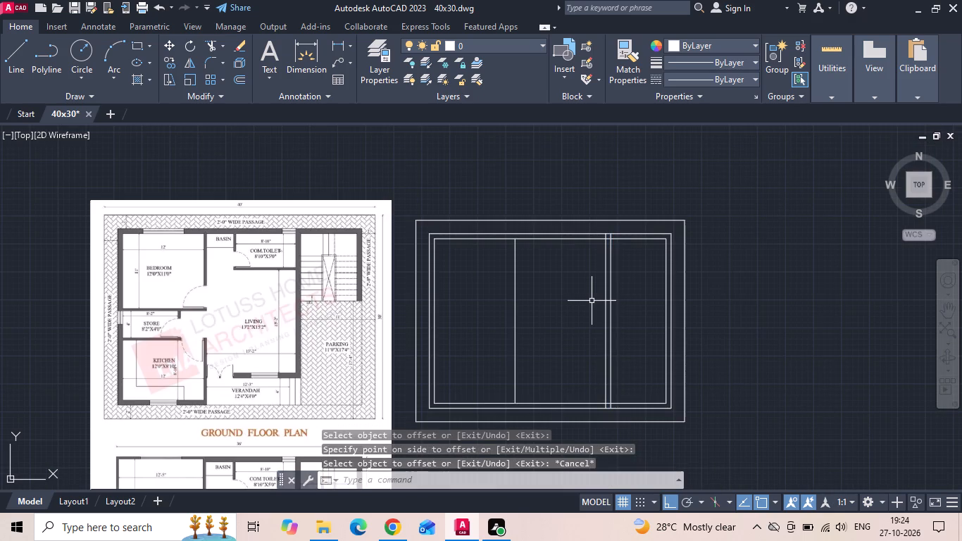
Offset the west face of the parking-side wall 8'10" west to mark the common toilet's width.
scroll(237, 255, up, 1)
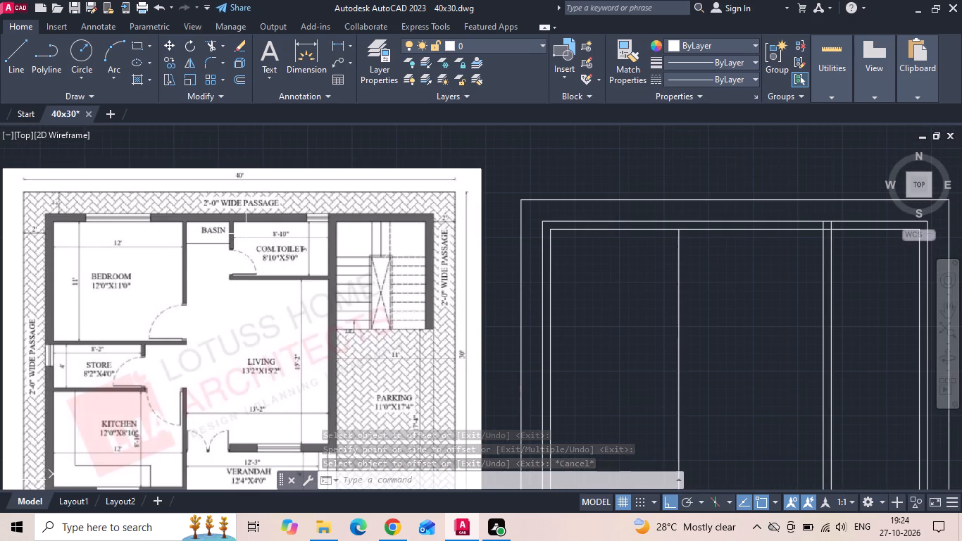
key(o)
key(Return)
text(8'10)
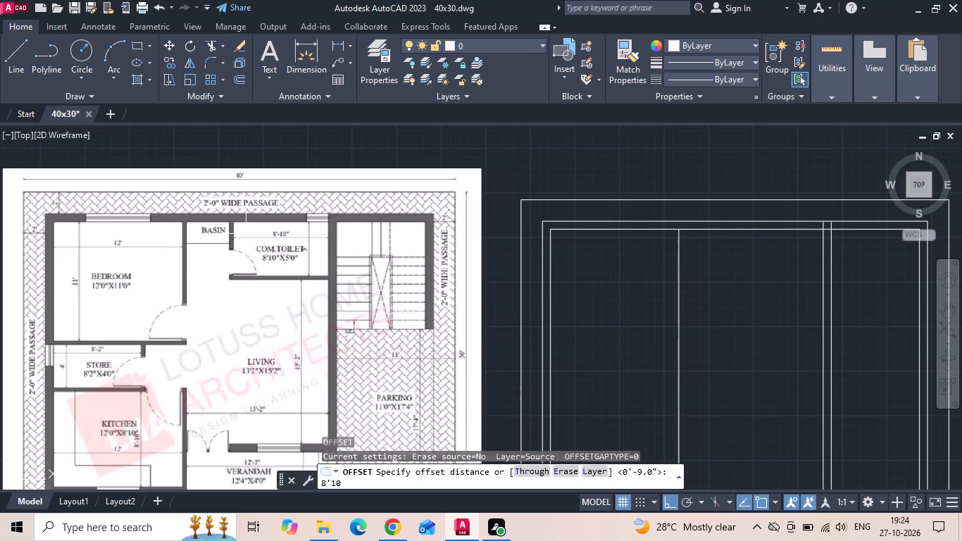
key(Return)
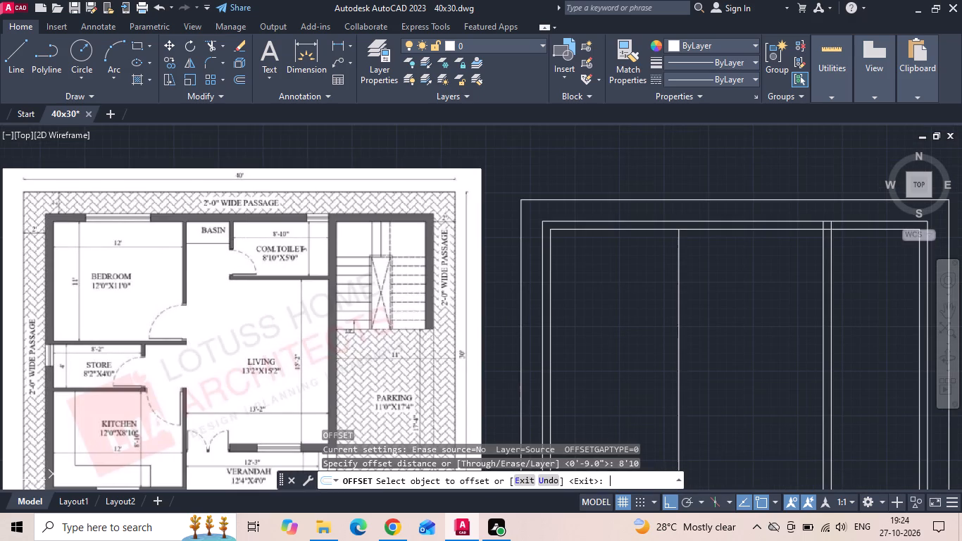
scroll(193, 245, down, 1)
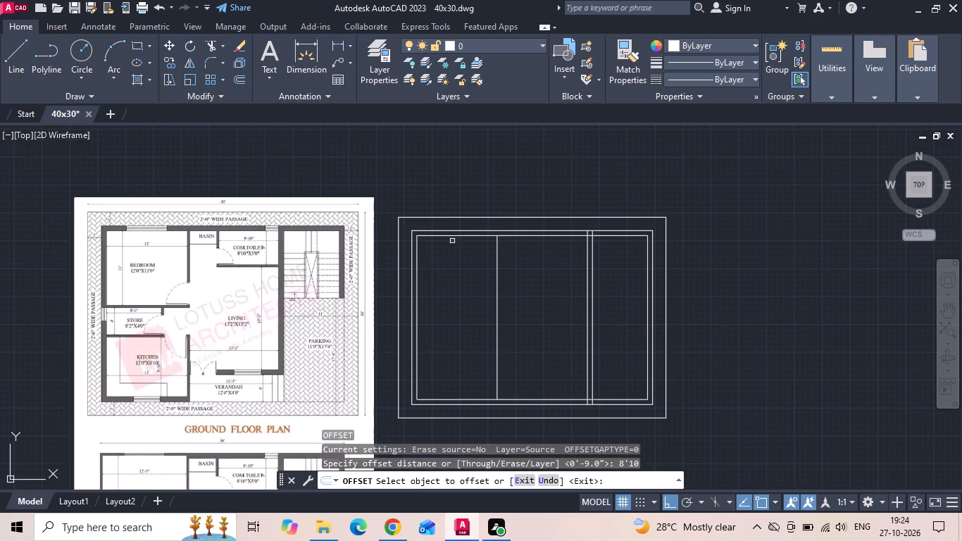
scroll(588, 250, up, 1)
click(584, 232)
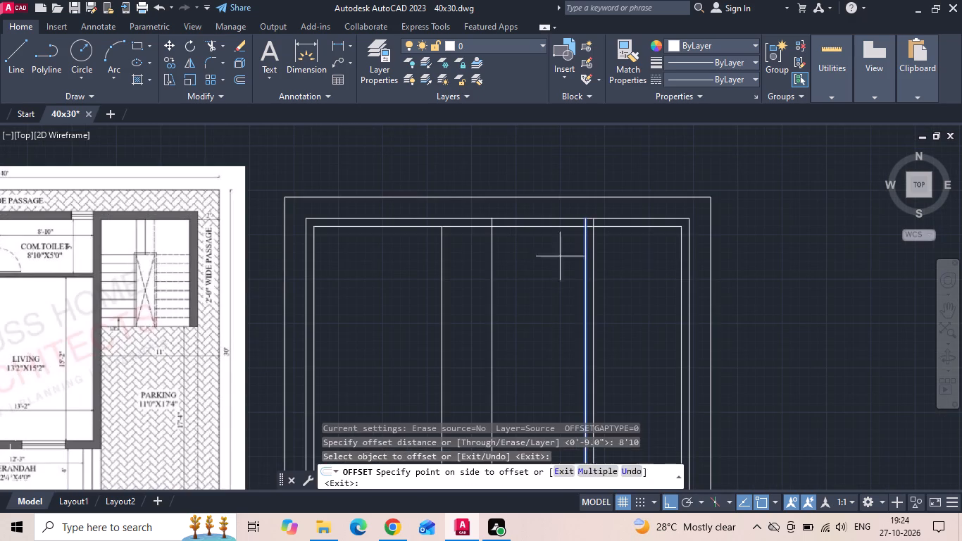
click(534, 271)
scroll(533, 271, down, 1)
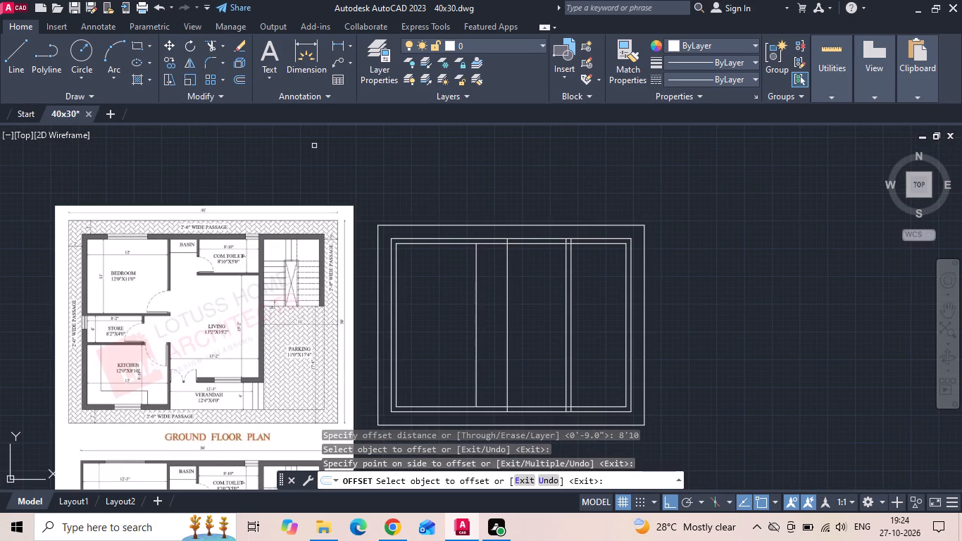
key(Escape)
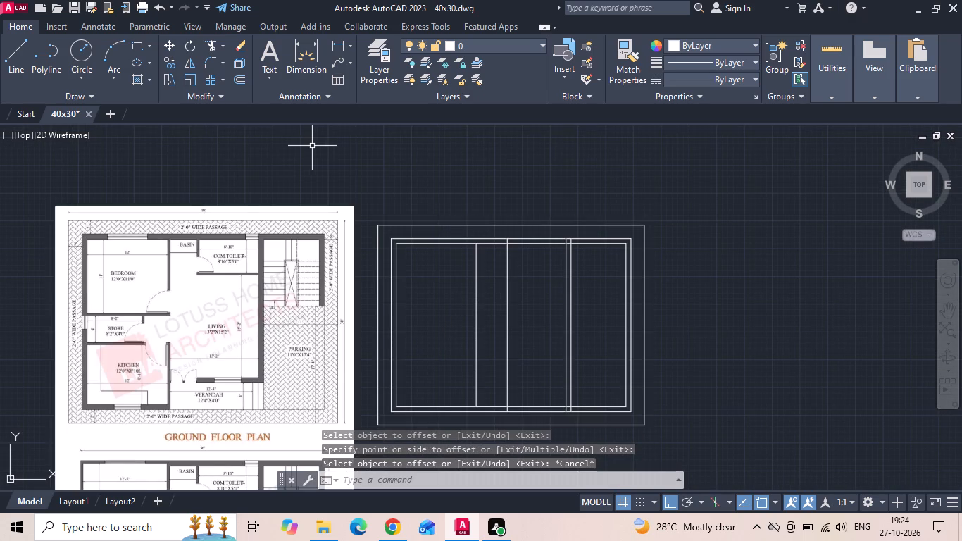
Offset the north wall's inner face 5' south to mark the common toilet's depth.
scroll(93, 259, up, 2)
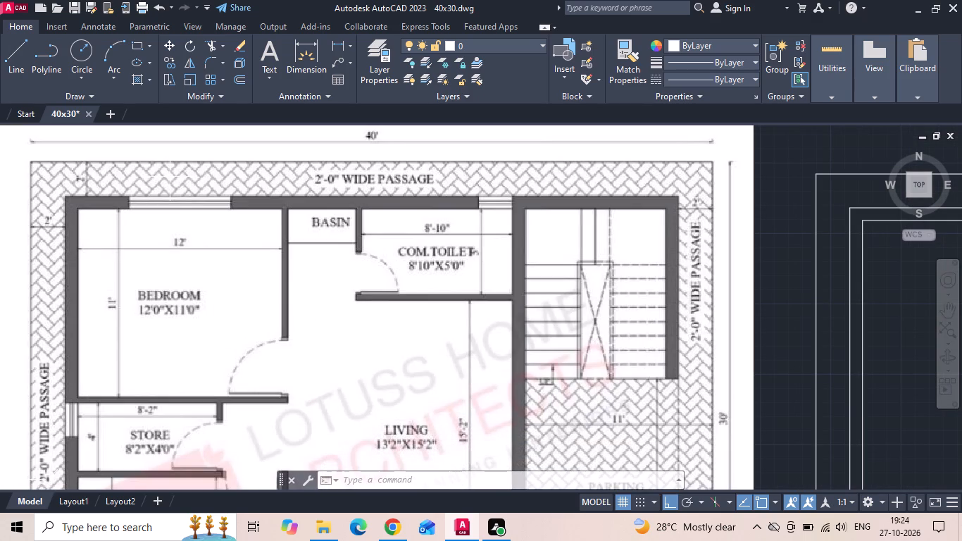
scroll(285, 113, down, 1)
scroll(251, 243, down, 2)
scroll(630, 291, up, 1)
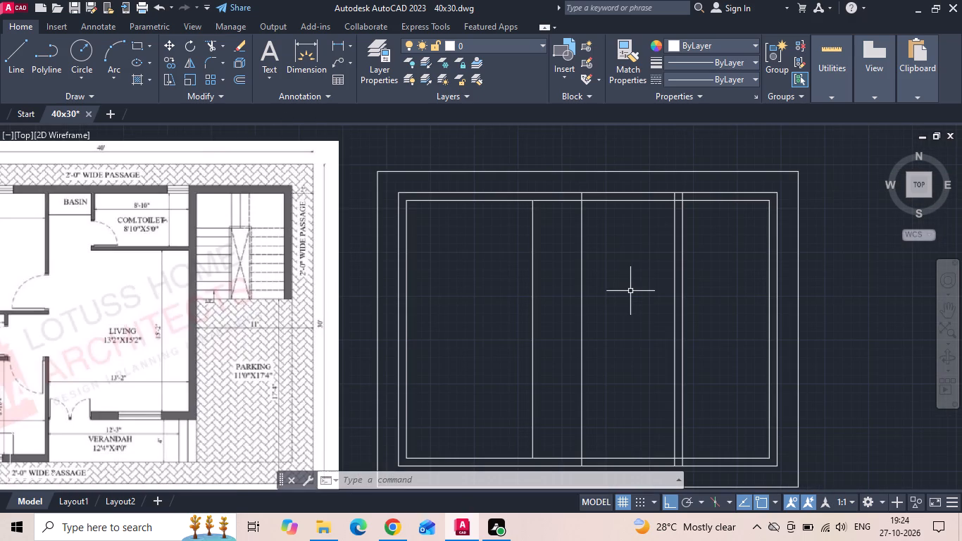
key(o)
key(Return)
text(5')
key(Return)
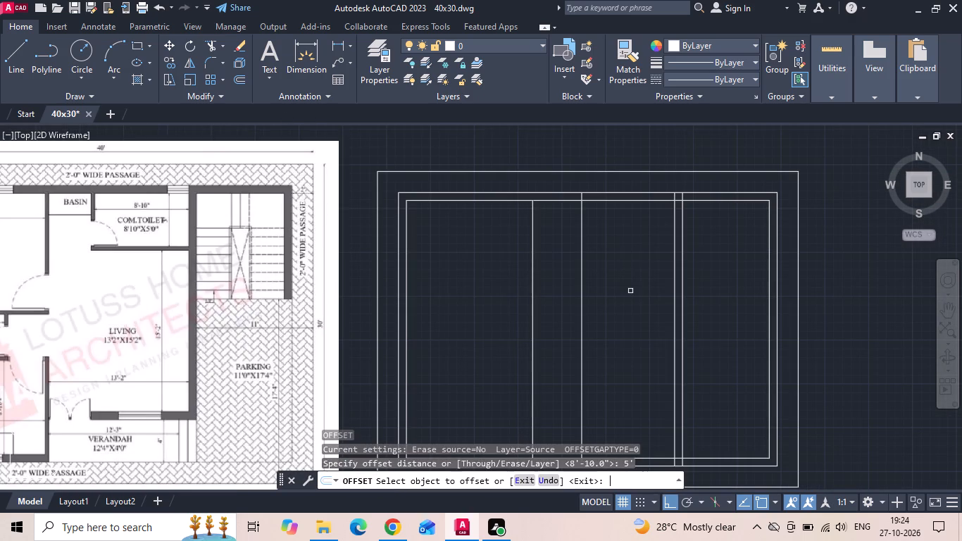
click(647, 199)
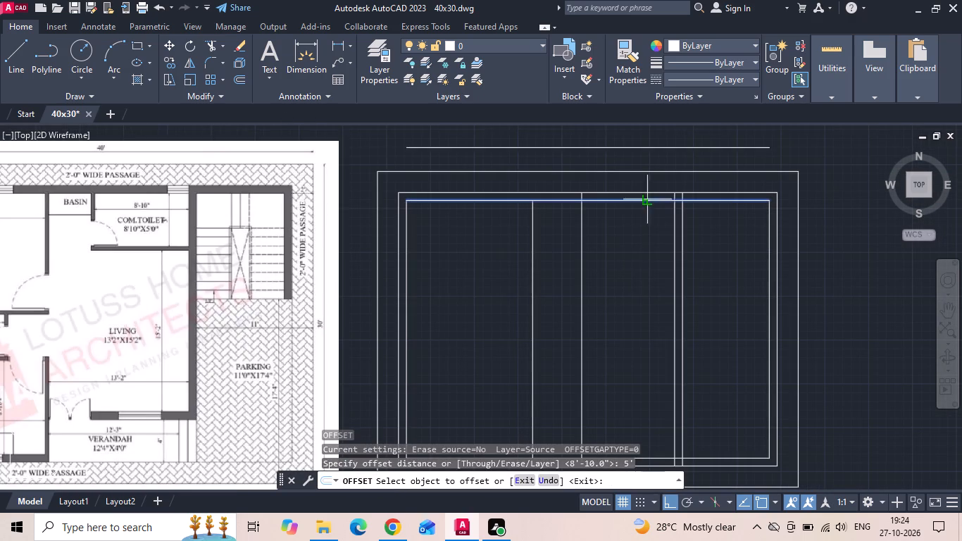
click(630, 271)
key(Escape)
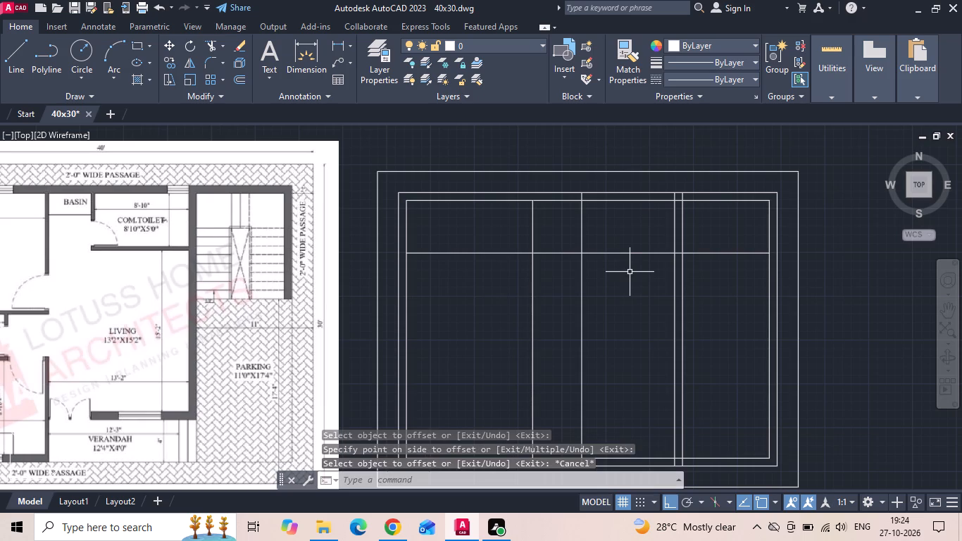
Draw a line 4' north from the south wall's outer face, continuing about 10'-3" east across the parking-side wall, to mark the verandah depth.
middle_drag(602, 362, 603, 359)
middle_drag(603, 359, 621, 316)
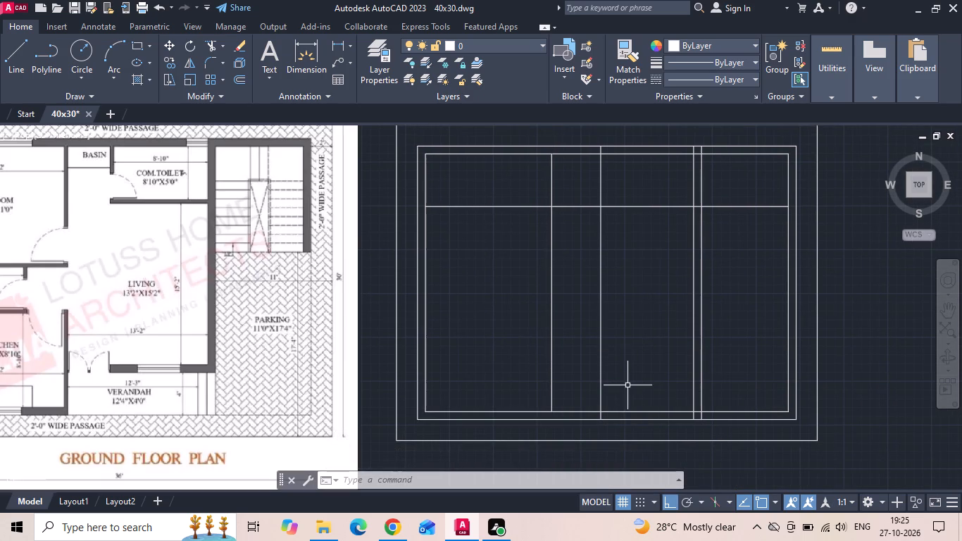
text(l)
key(space)
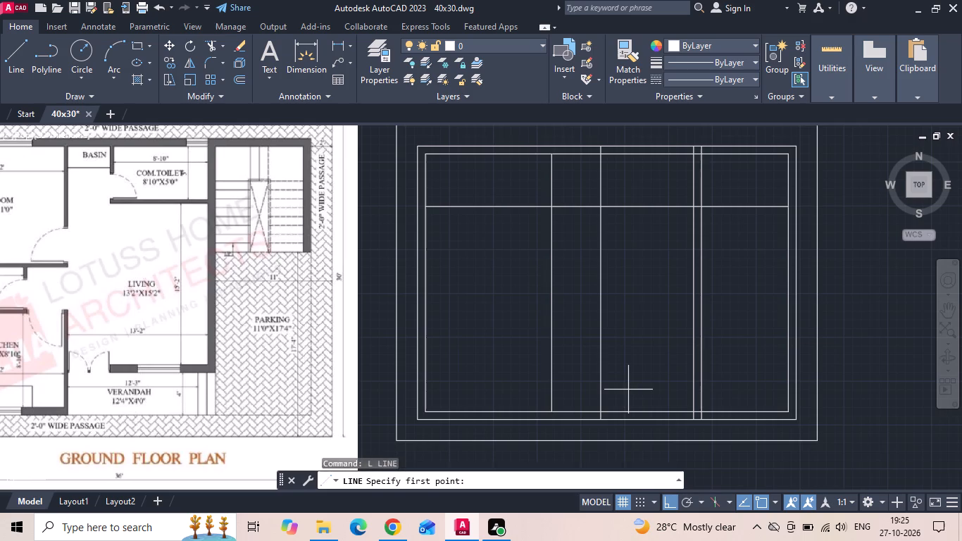
click(631, 423)
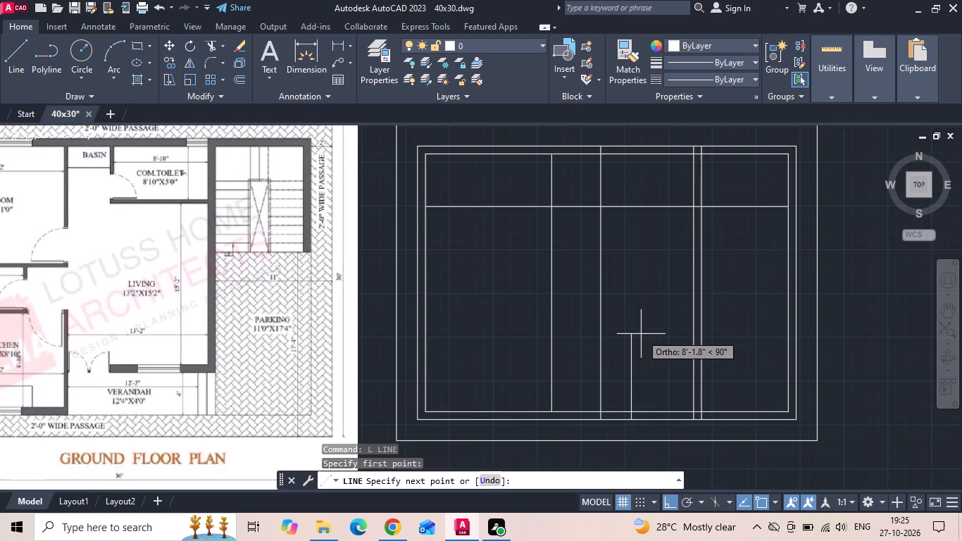
text(4')
key(Return)
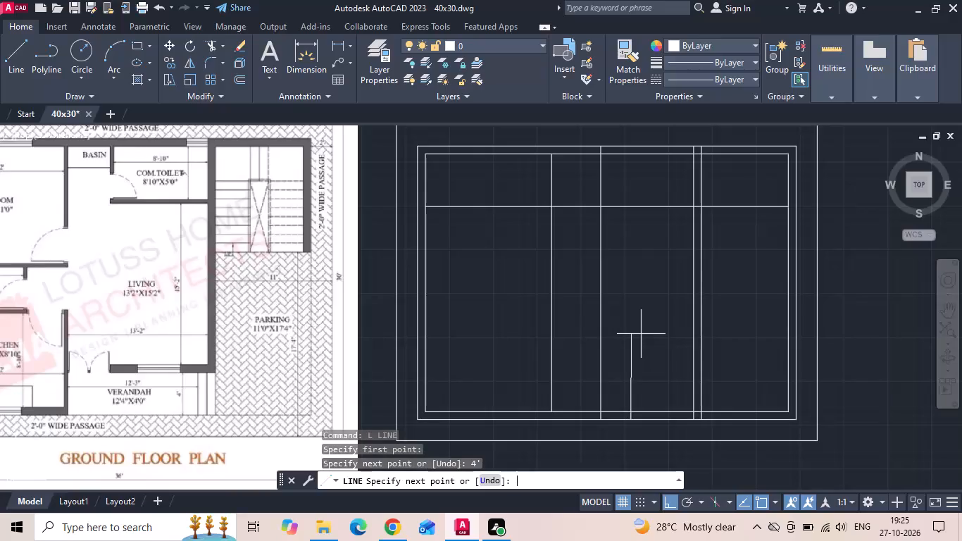
click(739, 356)
key(Escape)
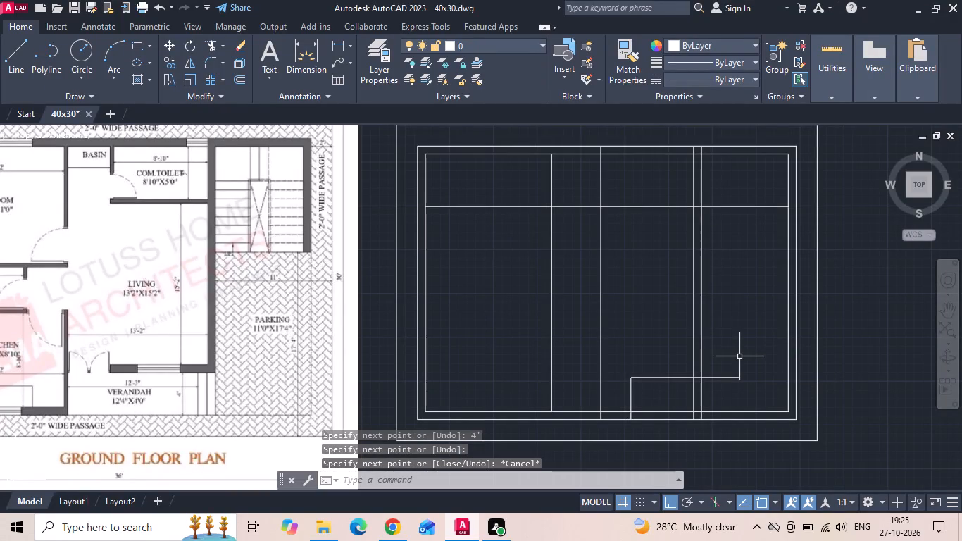
Offset the horizontal verandah line 9" north to form the living room's south wall.
key(o)
key(Return)
key(9)
key(Return)
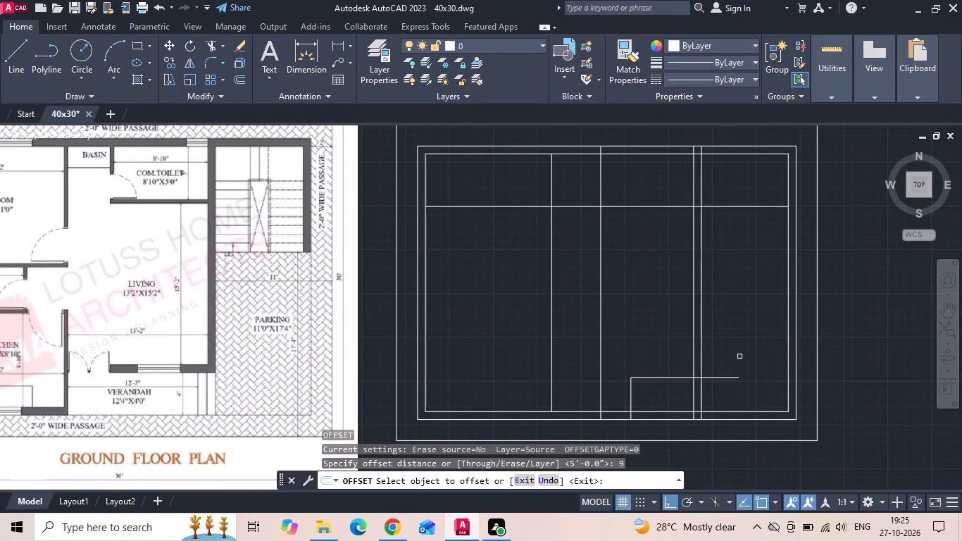
click(649, 377)
click(654, 351)
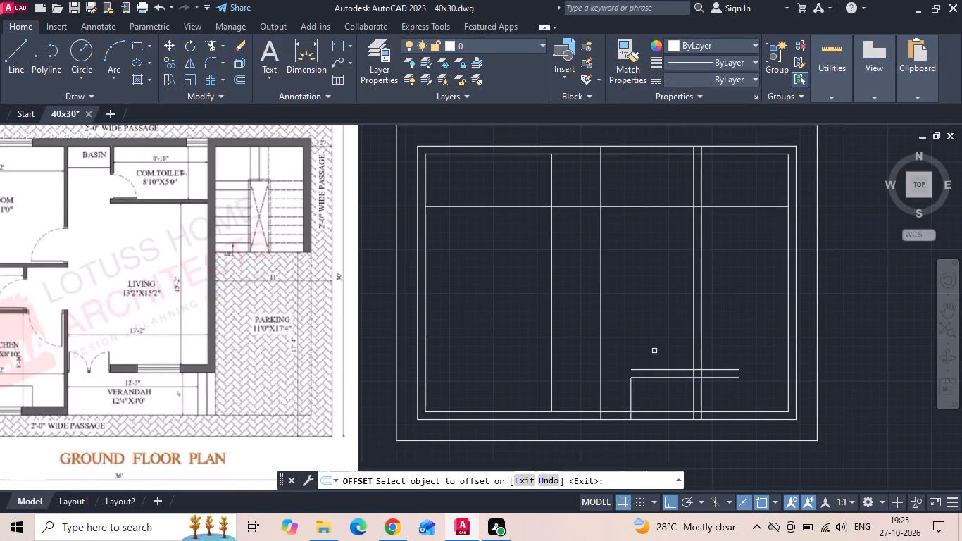
key(Escape)
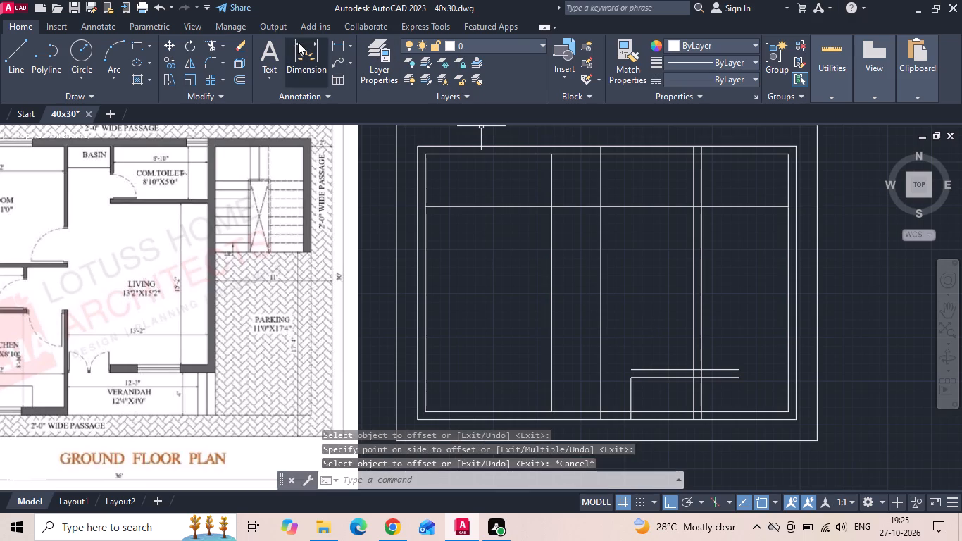
Offset the inner face of the living room's south wall 15'2" north to mark the living room's length.
key(o)
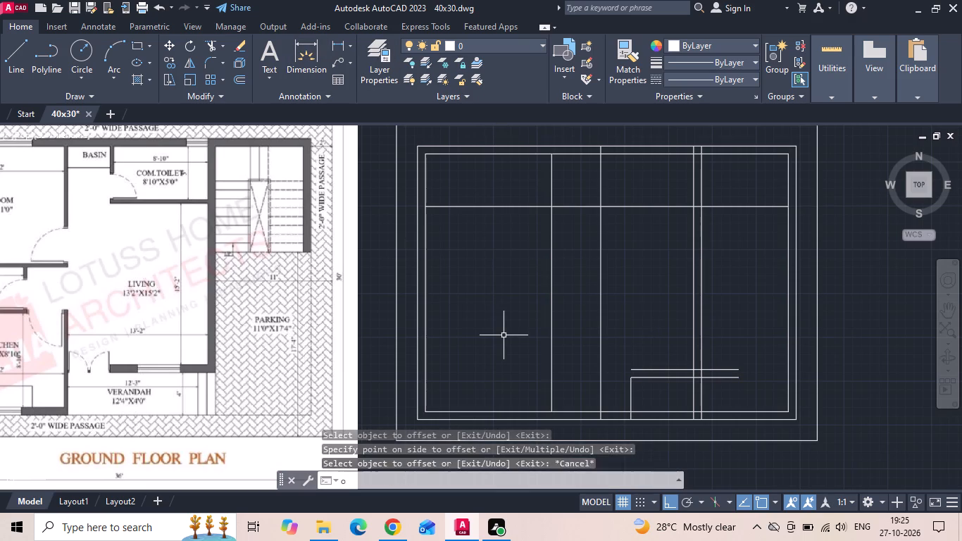
key(Return)
text(15'2)
key(Return)
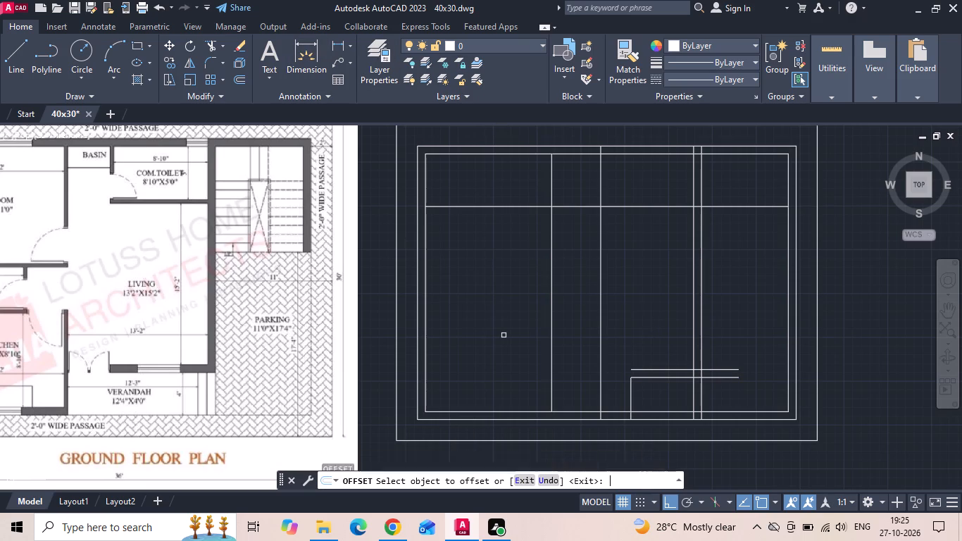
click(656, 371)
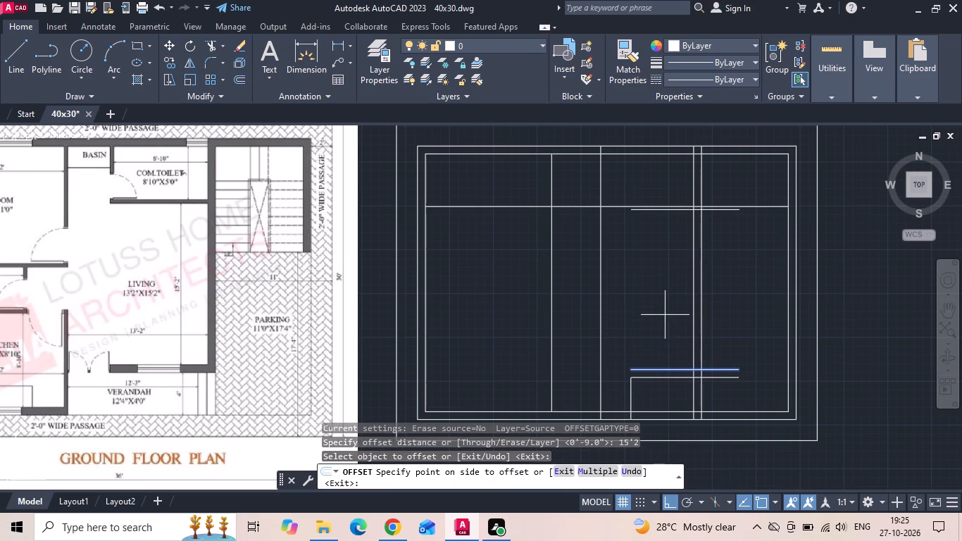
click(665, 315)
key(Escape)
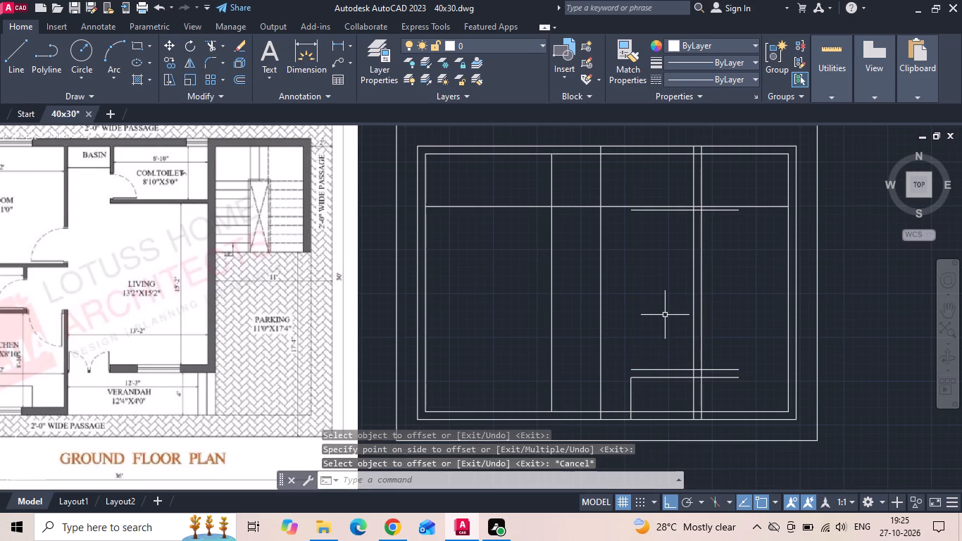
Save the drawing.
key(ctrl+s)
key(ctrl+s)
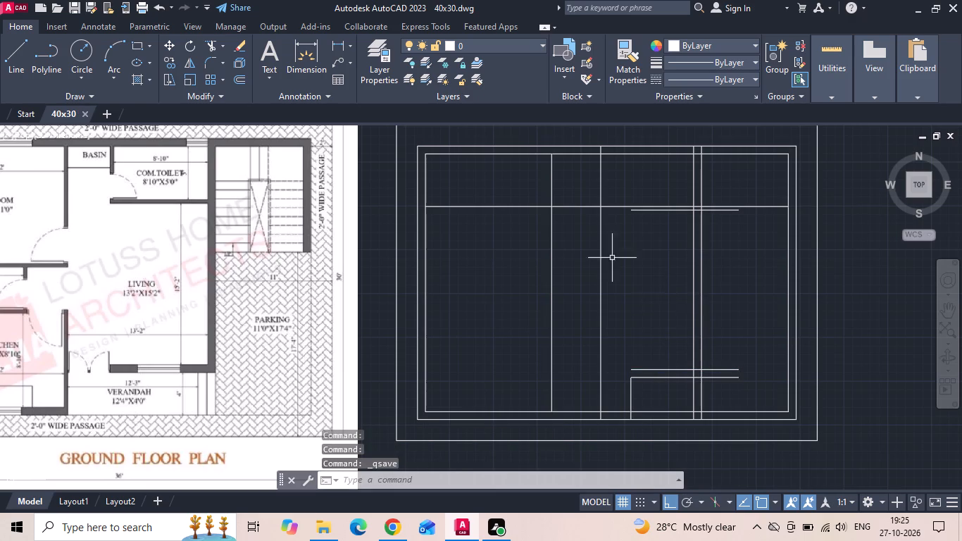
Check the gap between the living room's north line and the common toilet's south line with a temporary linear dimension.
click(339, 46)
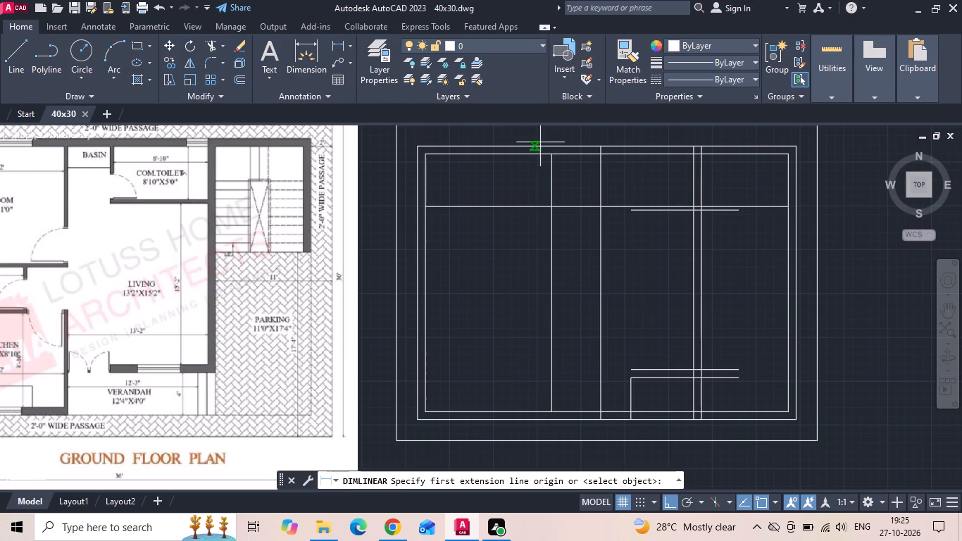
scroll(692, 185, up, 3)
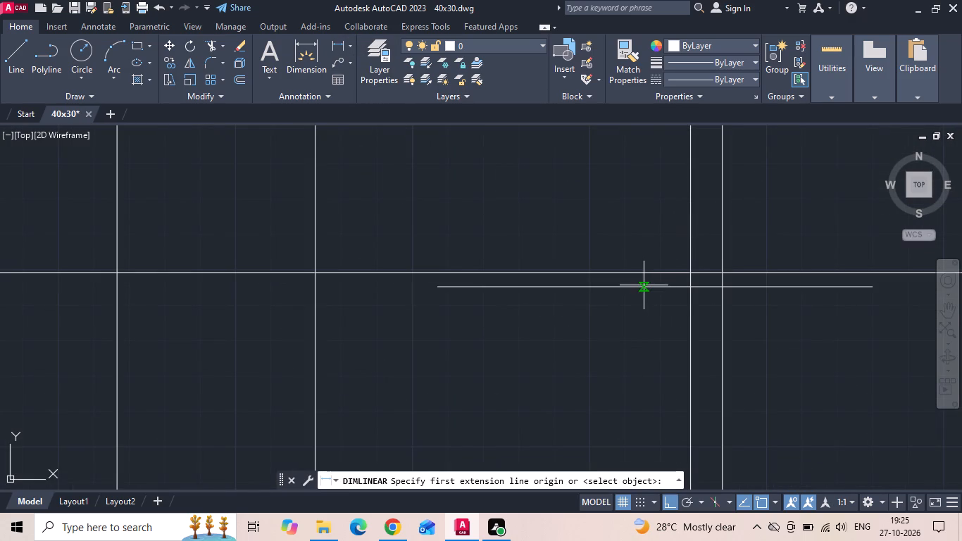
click(644, 285)
click(644, 267)
key(Escape)
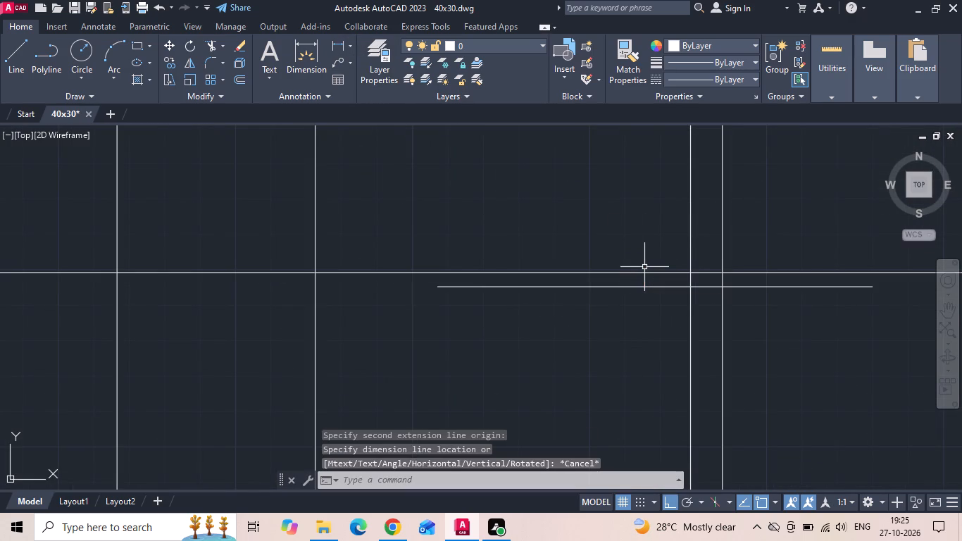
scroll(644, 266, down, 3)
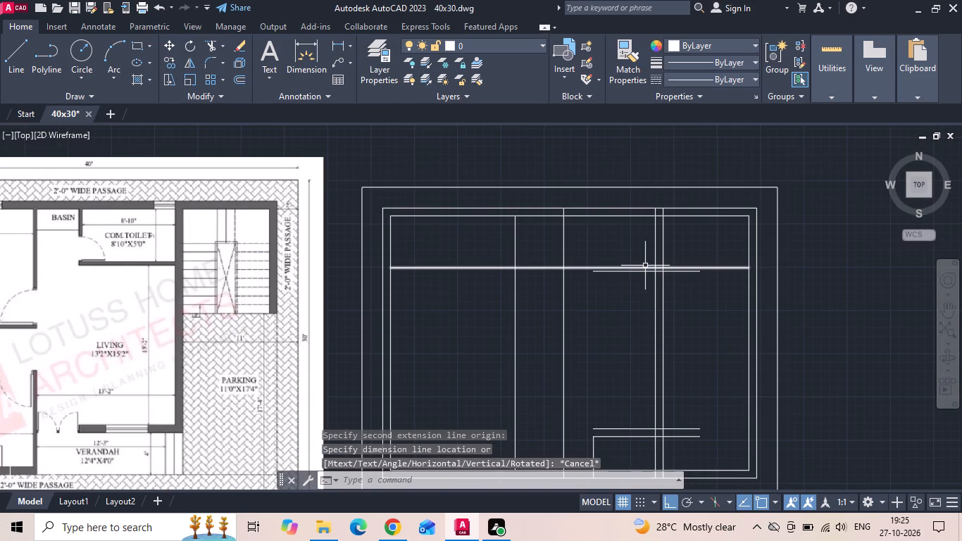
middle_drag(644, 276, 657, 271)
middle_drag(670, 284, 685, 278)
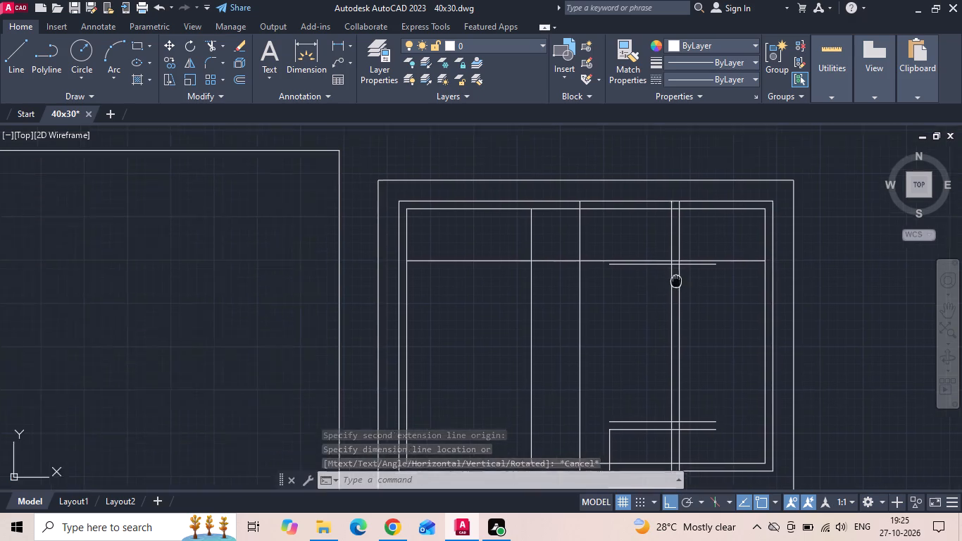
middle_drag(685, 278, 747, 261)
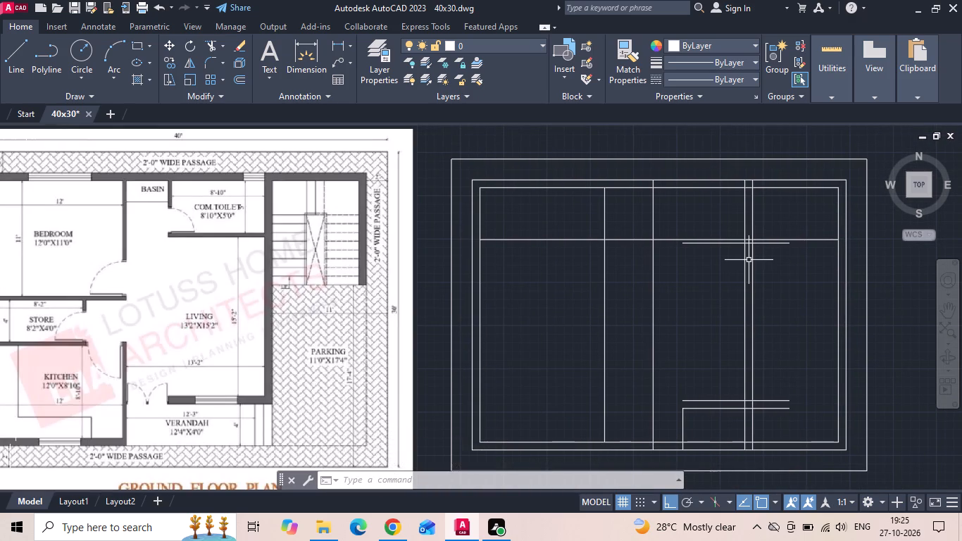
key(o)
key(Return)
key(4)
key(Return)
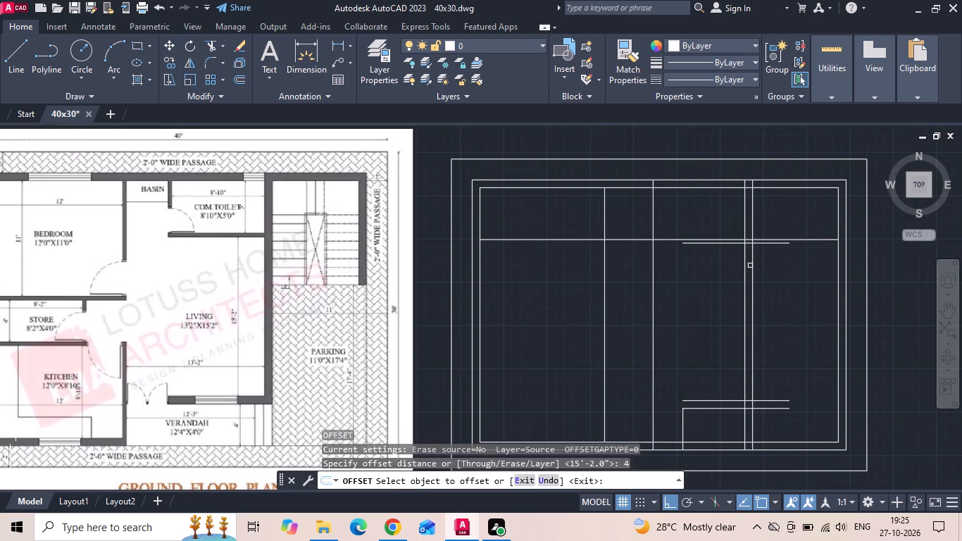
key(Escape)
Extend the living room's north line west to the common toilet's west line.
text(ex)
key(space)
key(space)
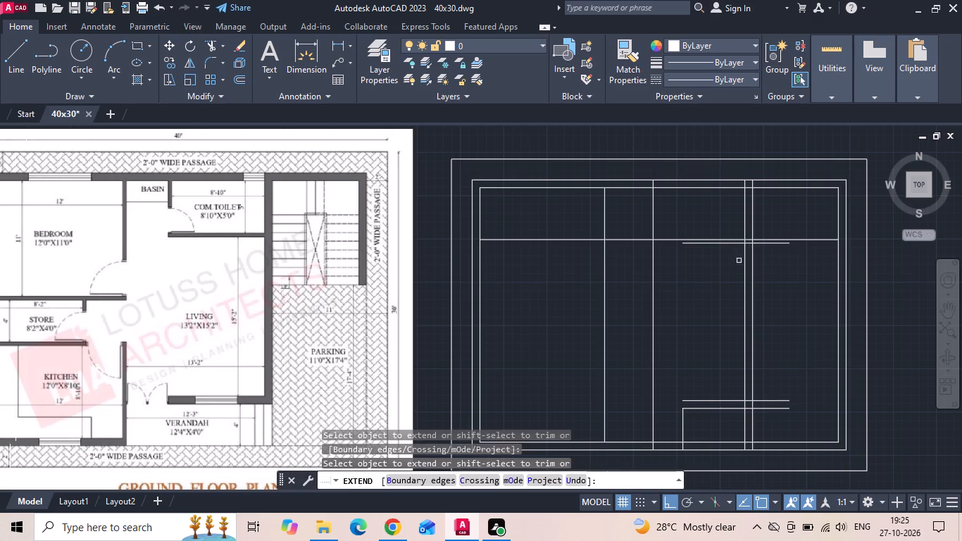
click(693, 244)
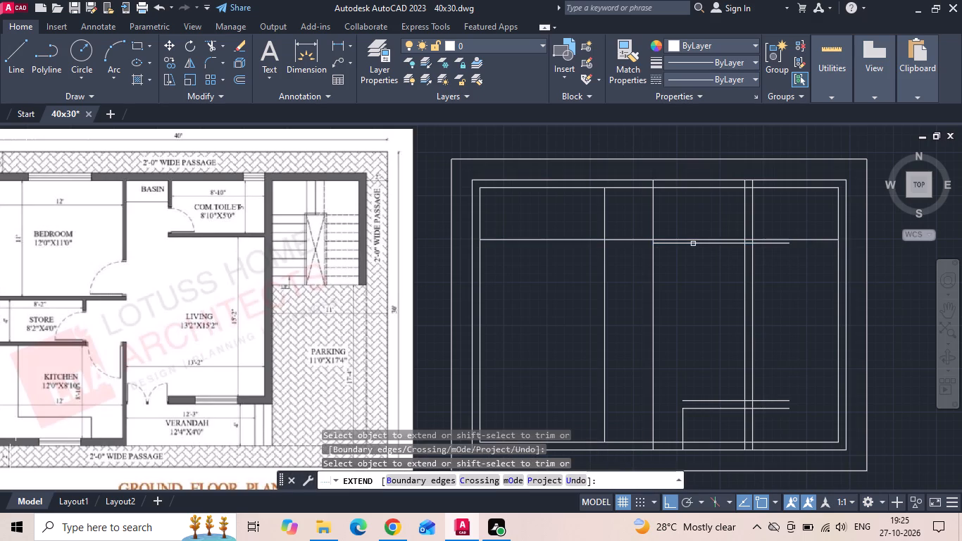
key(Escape)
Check the common toilet's width between its west and east lines with a temporary linear dimension.
text(dli)
key(space)
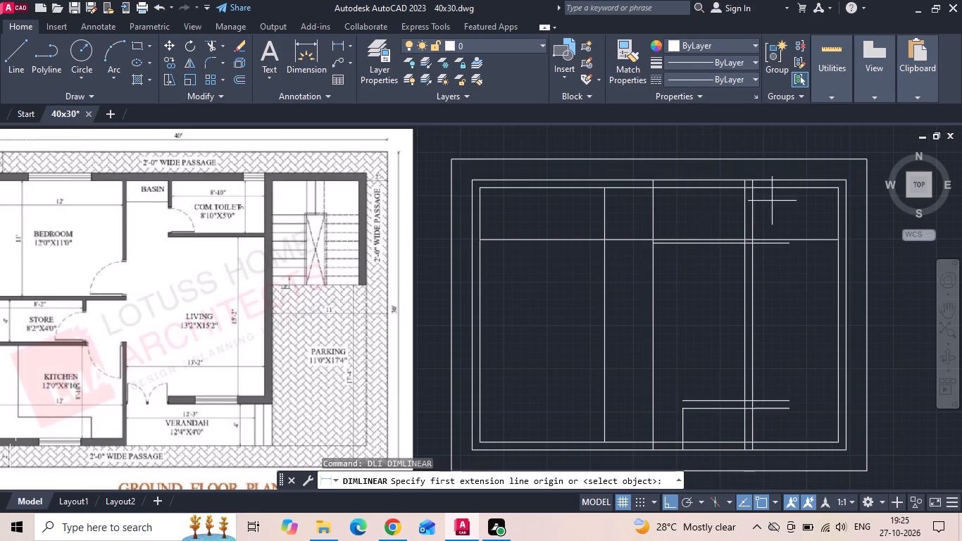
scroll(772, 201, up, 1)
click(729, 228)
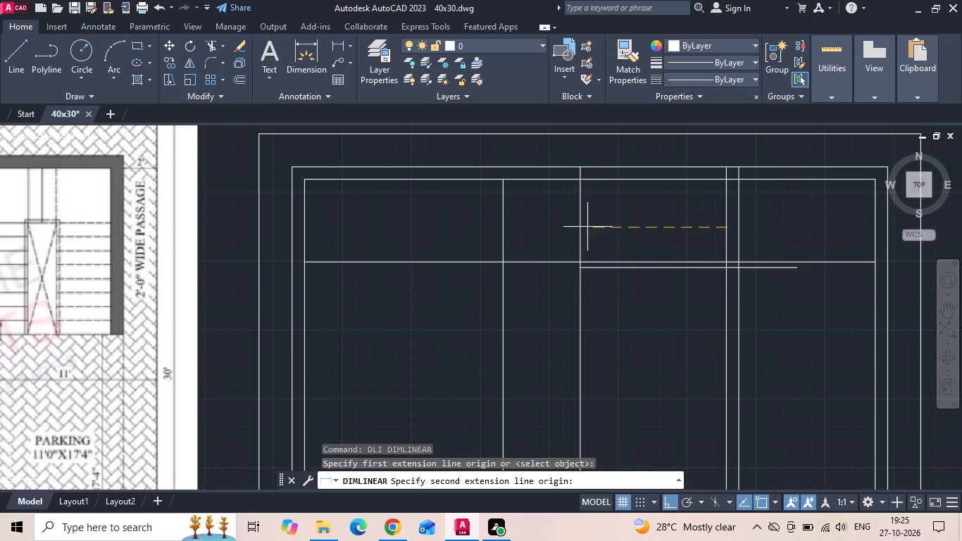
click(580, 230)
key(Escape)
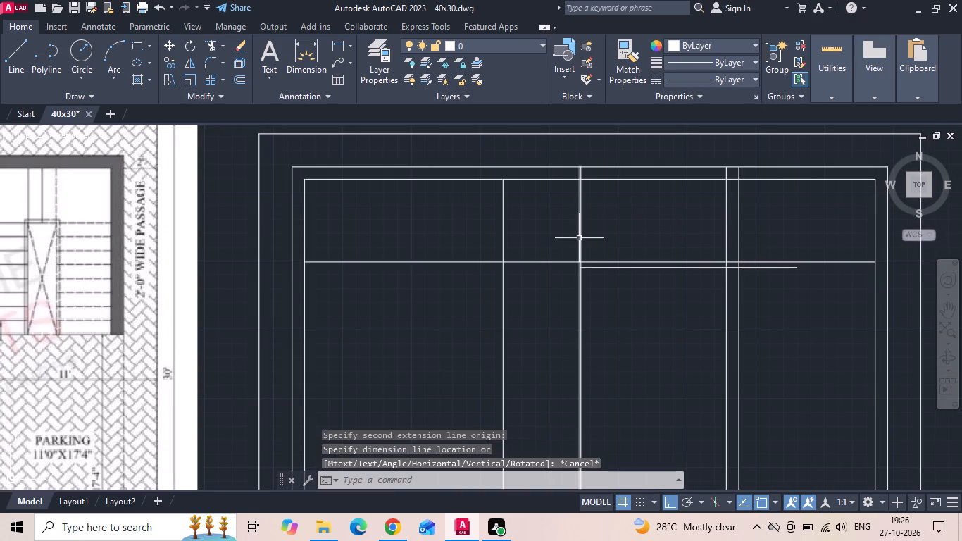
Offset the common toilet's west line 4" west and the bedroom's east line 4" east to form partition walls.
scroll(599, 258, down, 1)
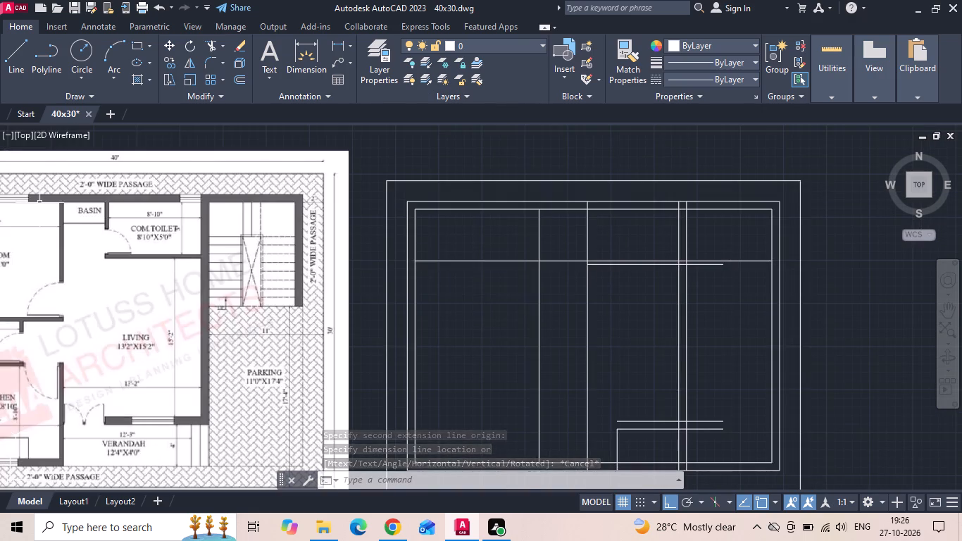
scroll(38, 200, up, 1)
scroll(76, 223, down, 1)
scroll(607, 244, up, 1)
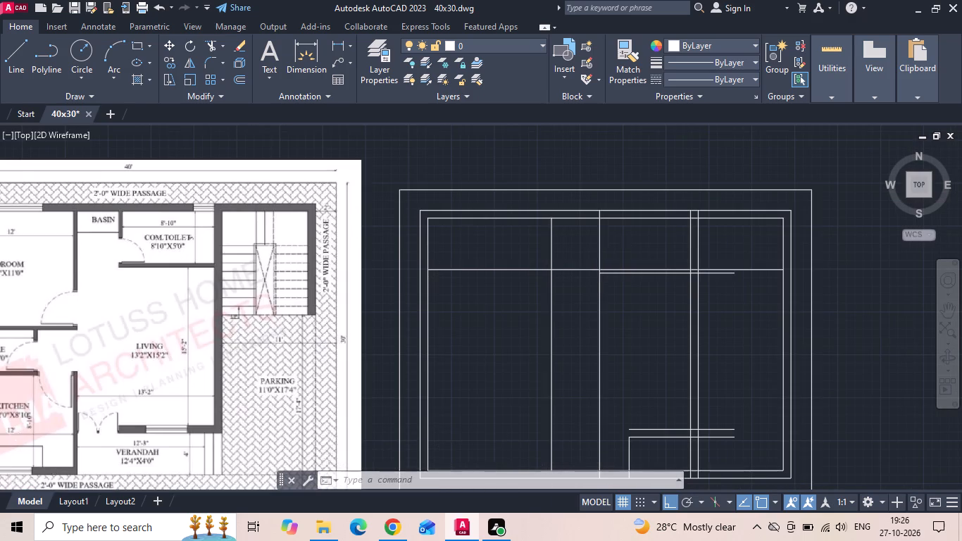
key(o)
key(Return)
key(4)
key(Return)
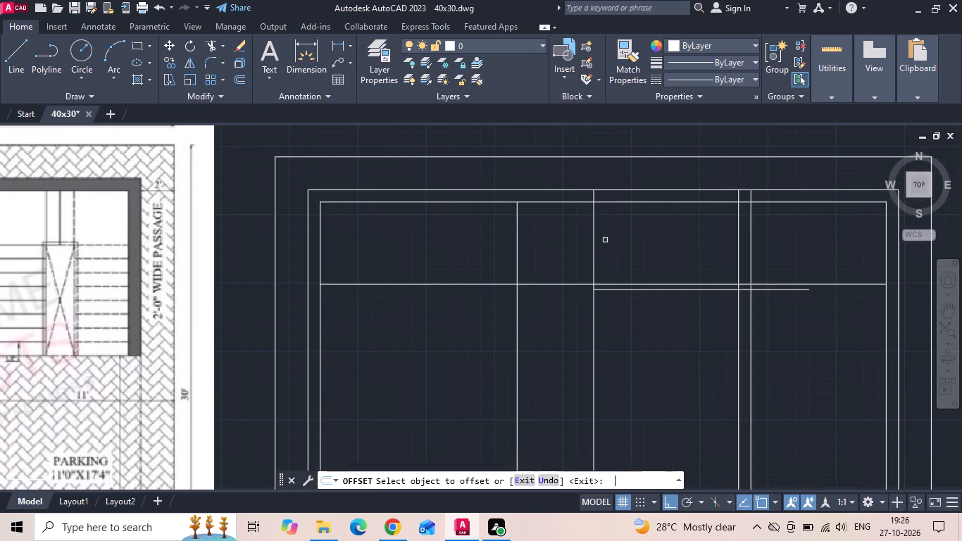
click(594, 254)
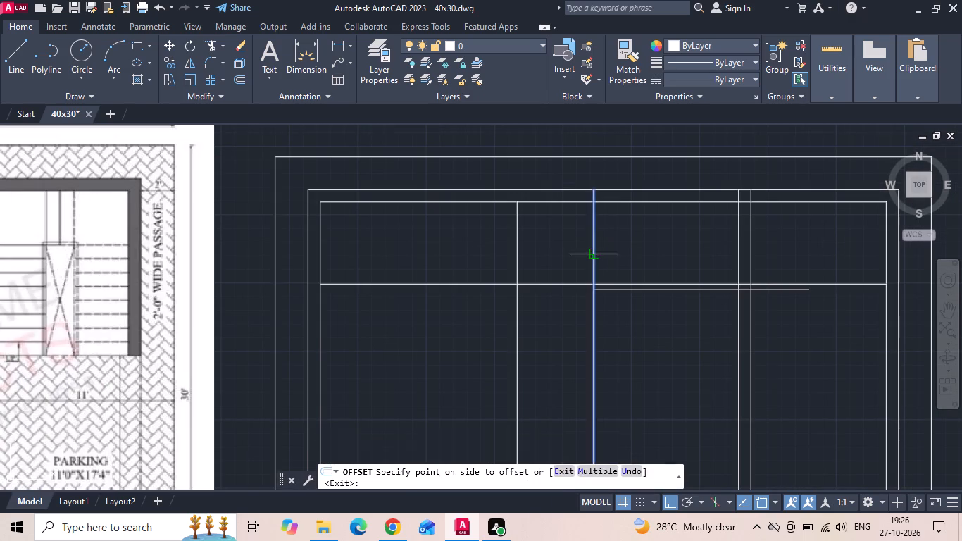
click(577, 261)
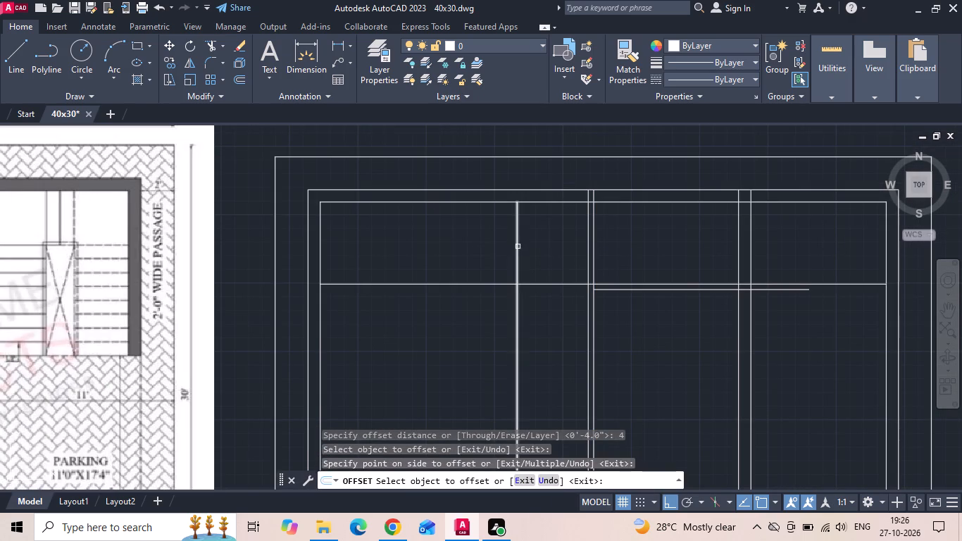
click(518, 247)
click(524, 237)
key(Escape)
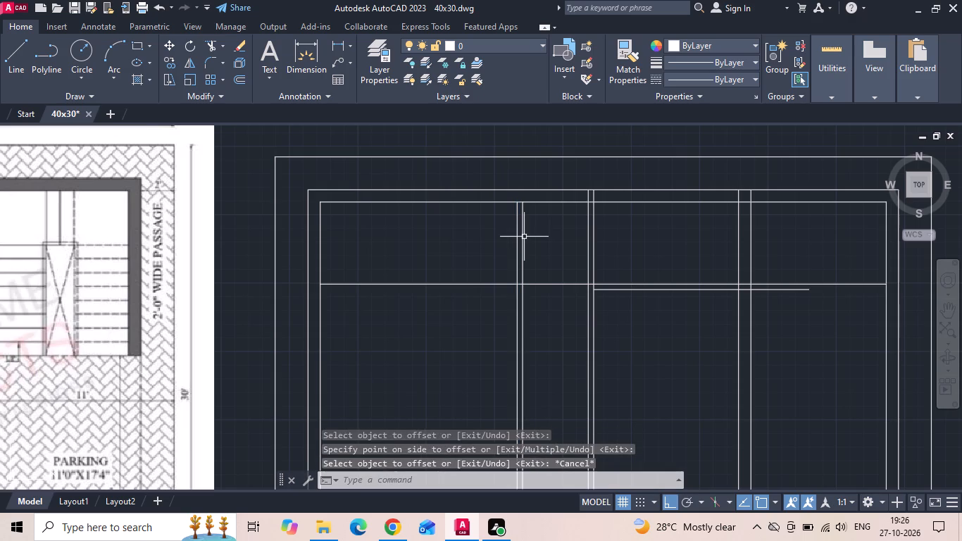
Save the drawing.
key(ctrl+s)
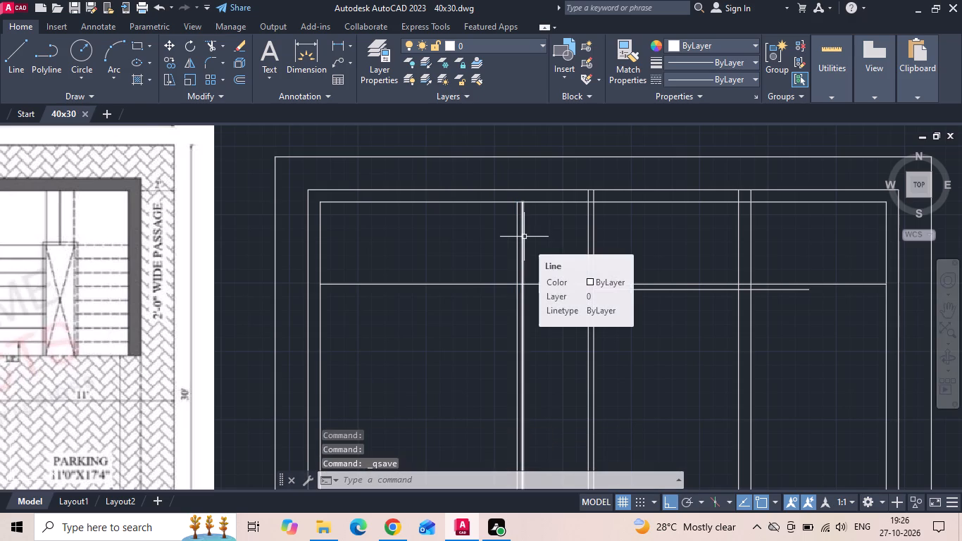
Trim the toilet's south wall lines beyond the parking wall and the excess line lengths outside the toilet's southwest corner.
text(tr)
key(space)
key(space)
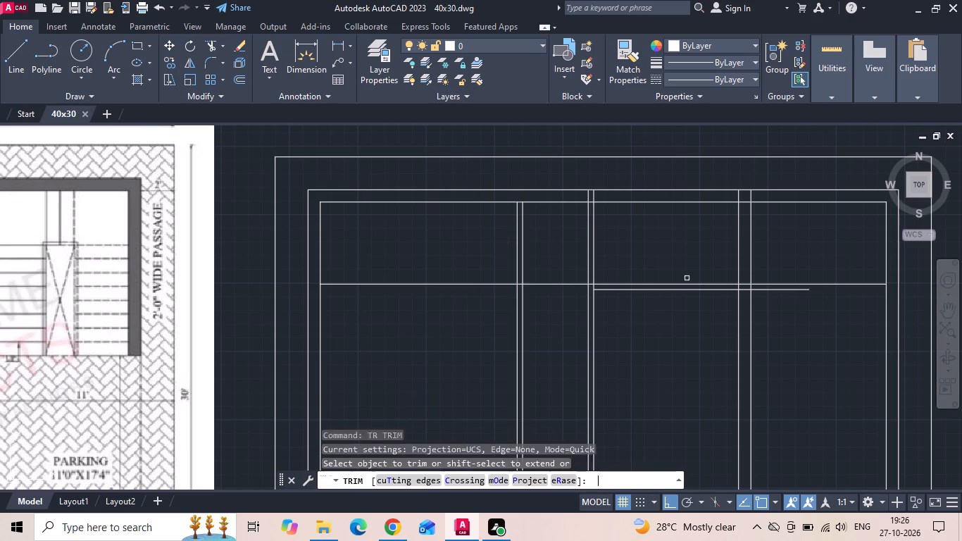
click(801, 292)
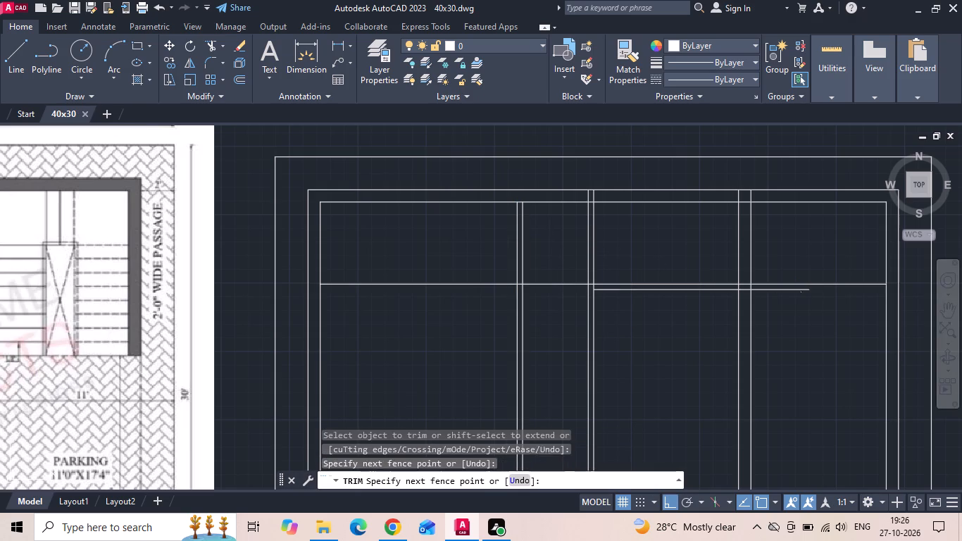
click(804, 276)
drag(569, 254, 620, 377)
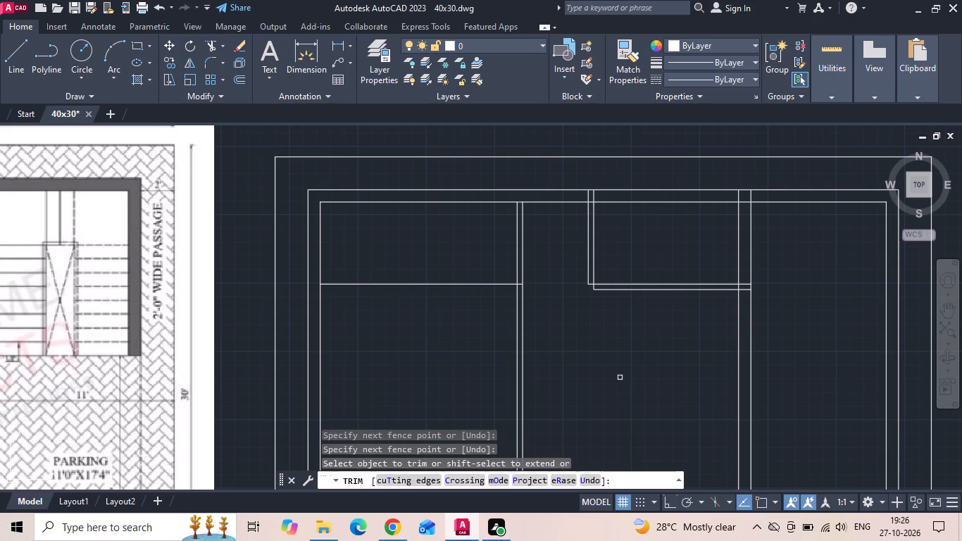
key(Escape)
Fillet the outer west and south wall lines of the common toilet into a square corner with zero radius.
text(f)
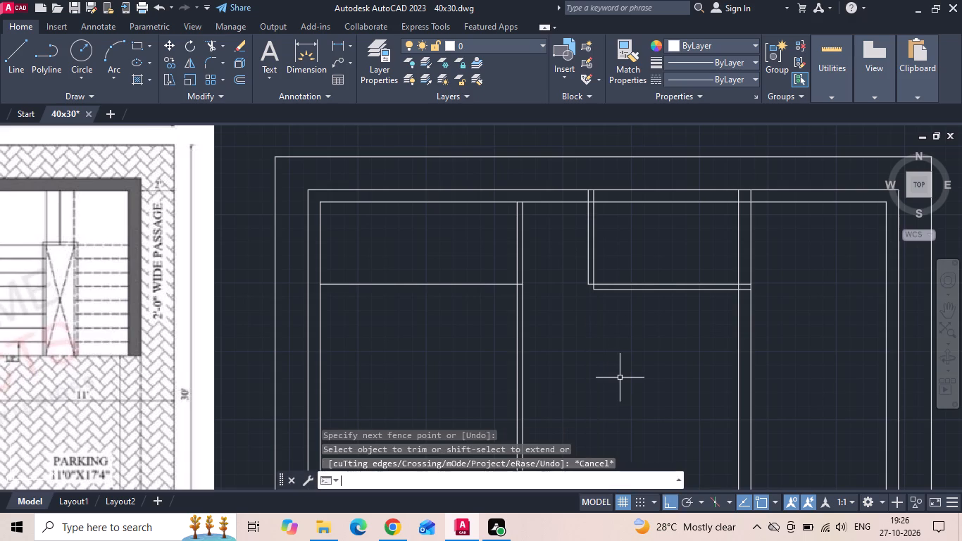
key(space)
scroll(613, 242, up, 2)
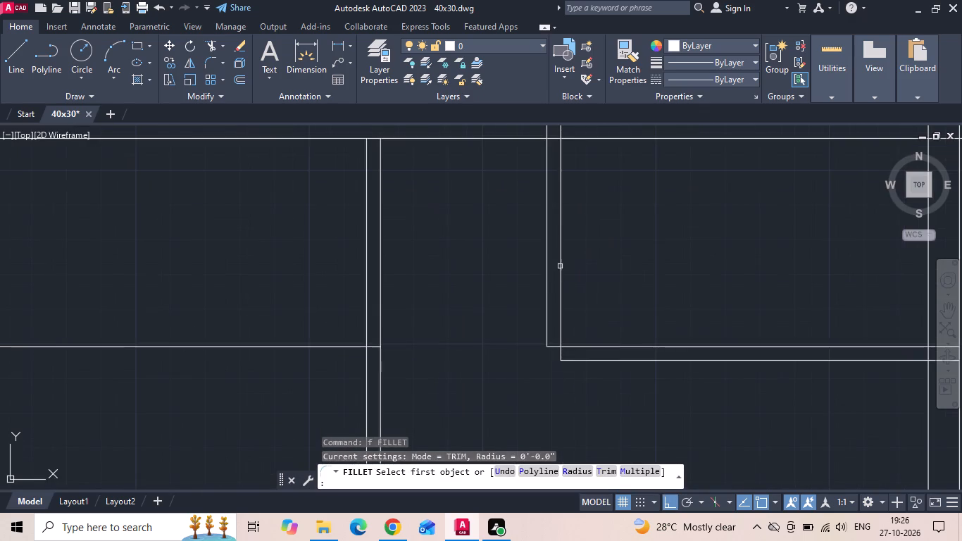
click(544, 285)
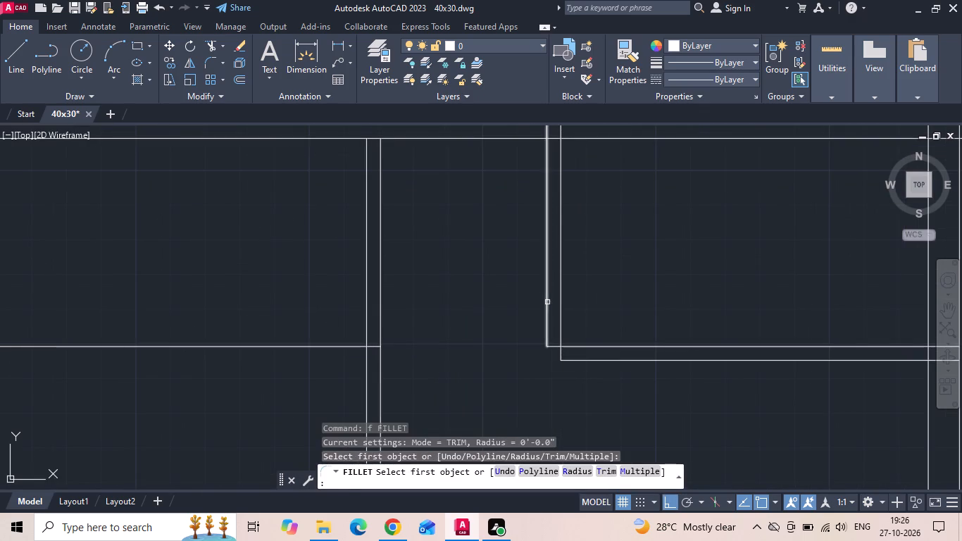
click(547, 302)
click(575, 360)
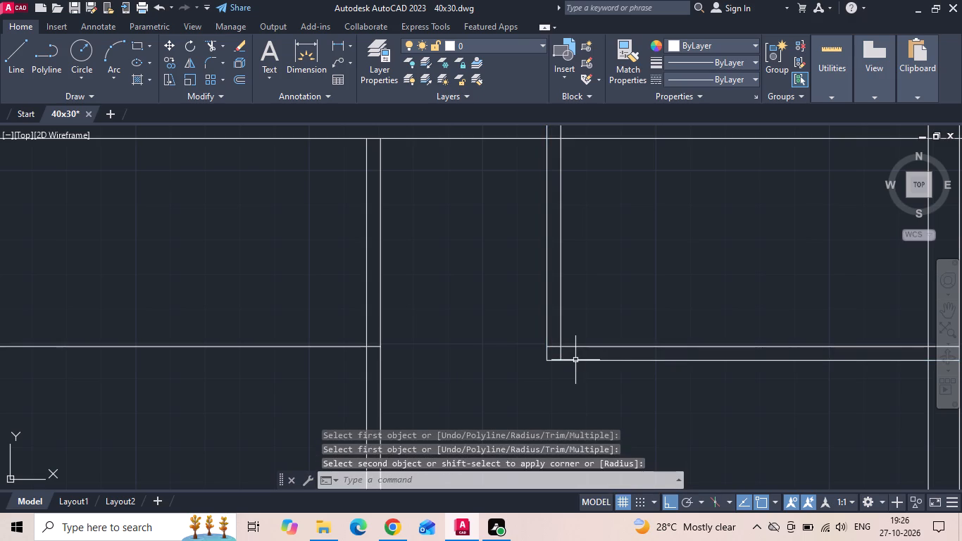
key(Escape)
Trim the partition line ends inside the north outer wall and the wall's inner face where each partition joins it.
text(tr)
key(space)
key(space)
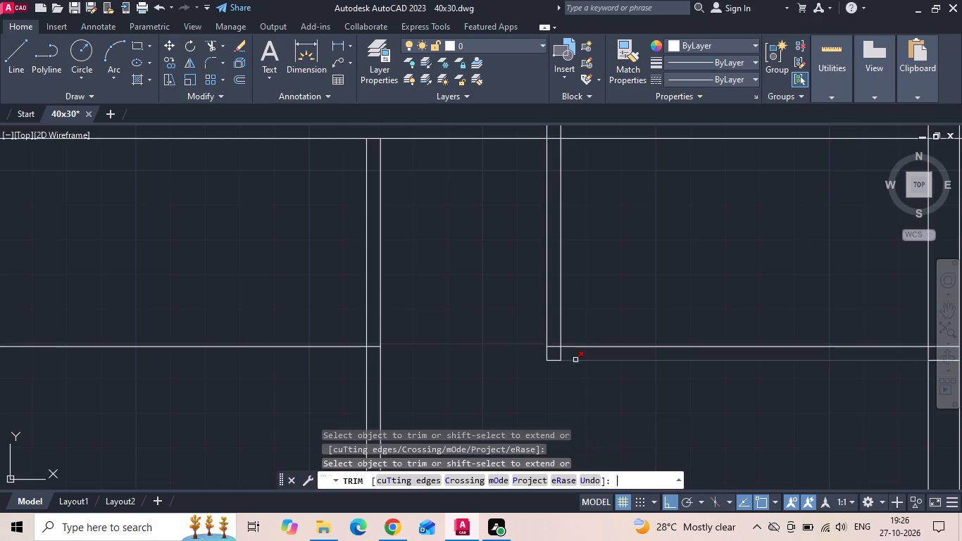
scroll(569, 358, down, 1)
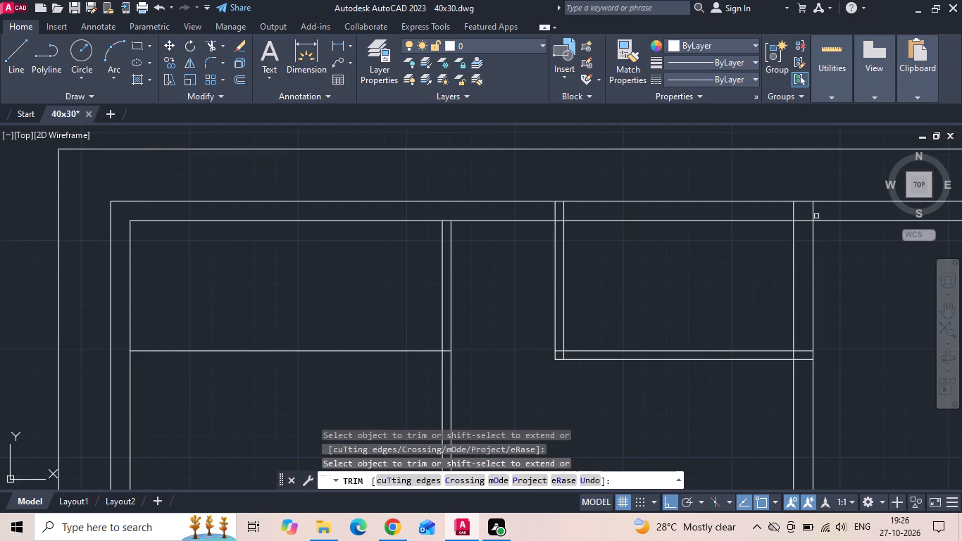
click(827, 211)
click(460, 210)
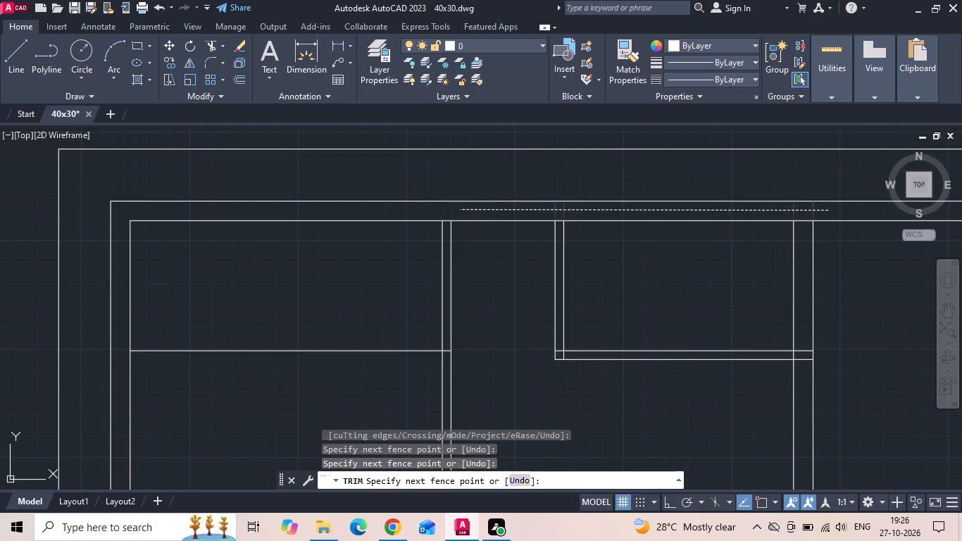
click(445, 218)
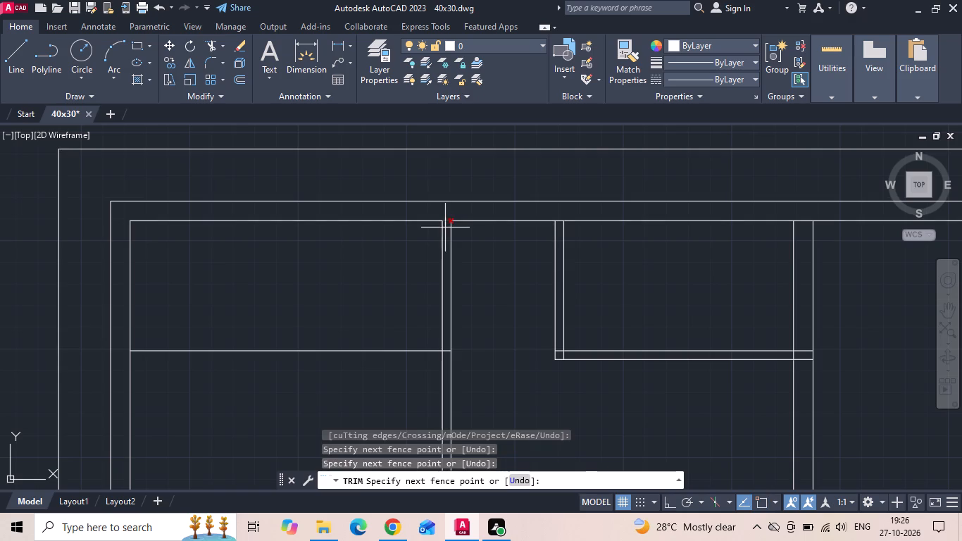
click(445, 228)
click(560, 222)
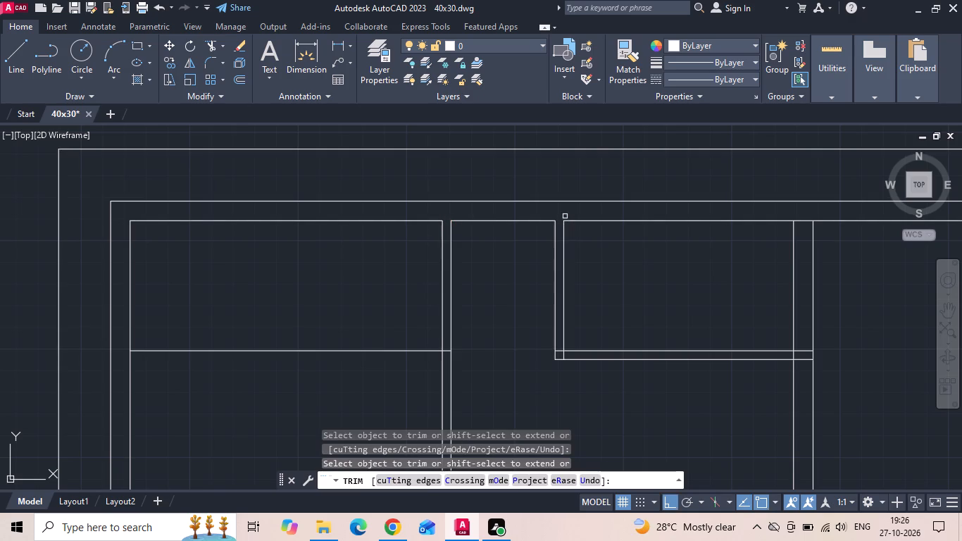
click(811, 222)
Trim the overlapping lines where the toilet's south wall meets the parking wall and inside the toilet's southwest wall corner.
click(798, 323)
click(800, 384)
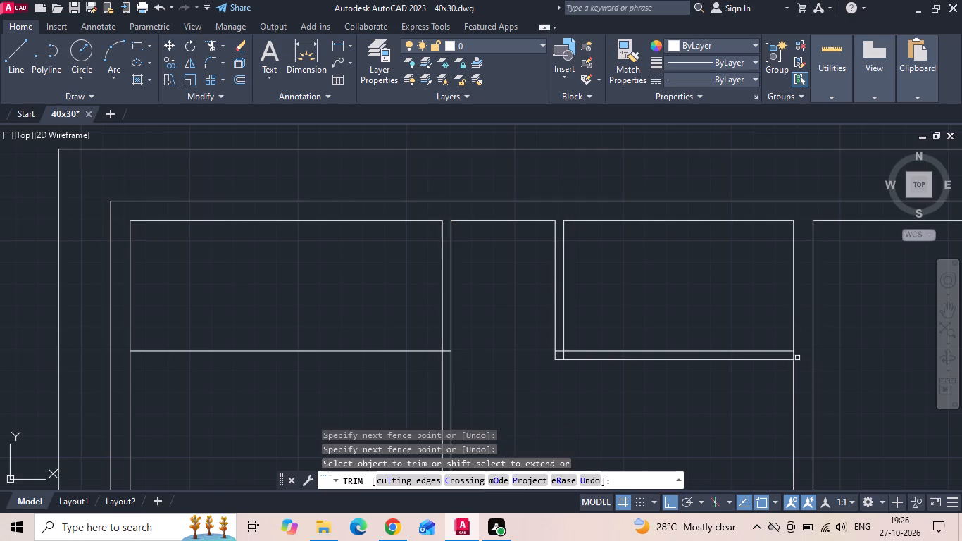
click(792, 355)
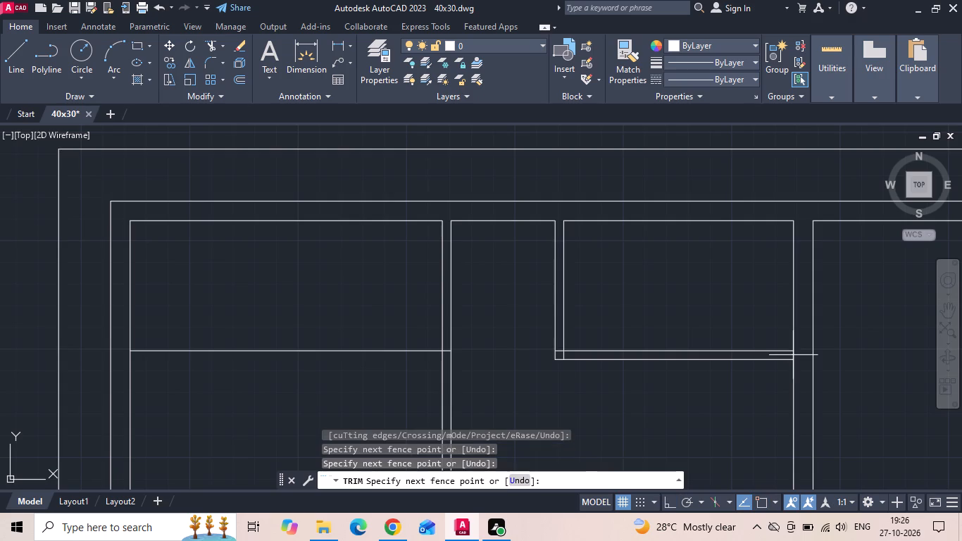
click(797, 355)
scroll(730, 387, down, 3)
scroll(696, 399, up, 3)
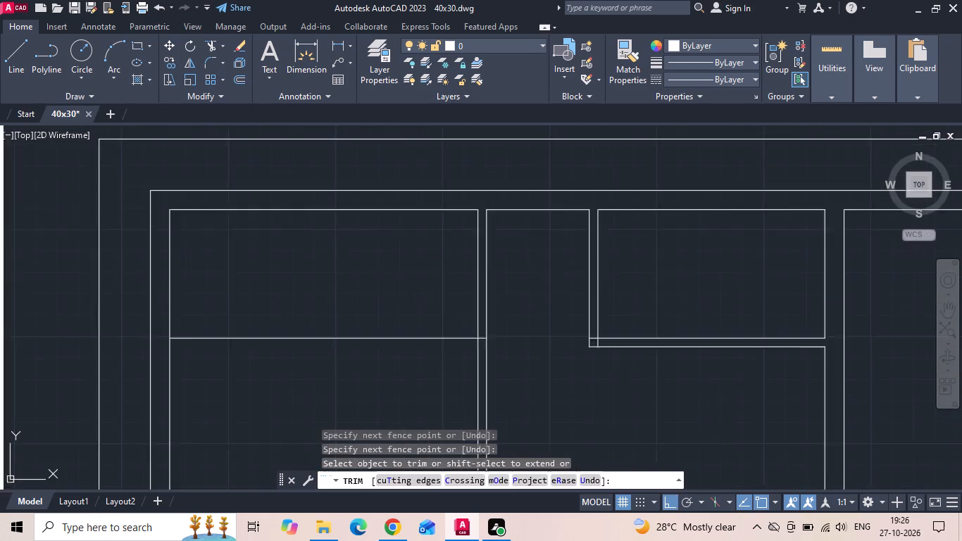
scroll(694, 400, up, 1)
scroll(523, 278, up, 2)
click(539, 341)
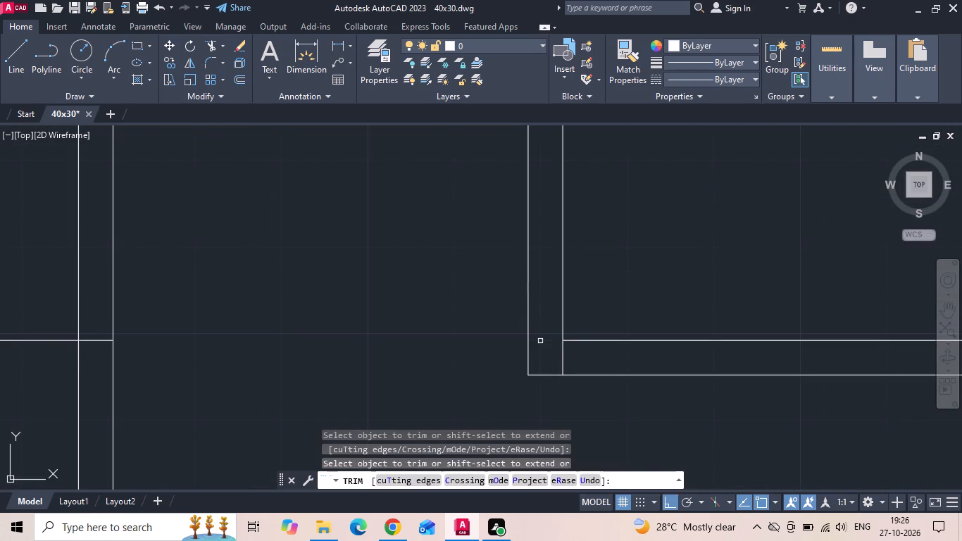
drag(544, 346, 613, 374)
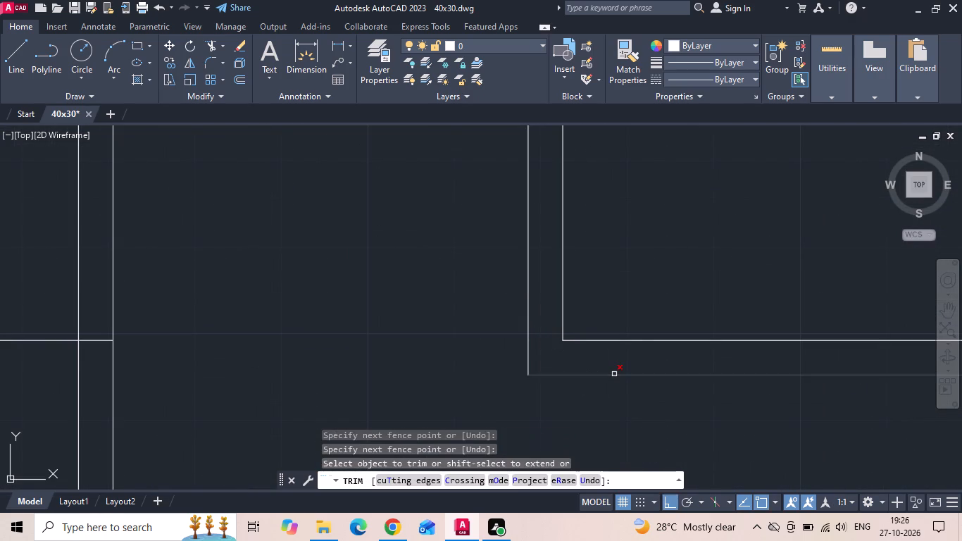
key(Escape)
scroll(592, 303, down, 5)
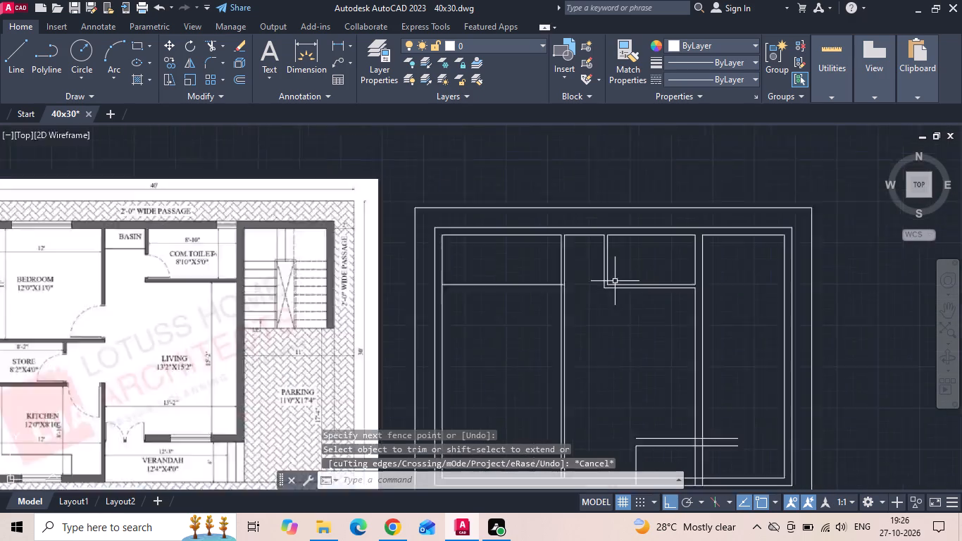
Erase the leftover horizontal line crossing the bedroom just below the north wall, at the toilet's south wall level.
middle_drag(478, 298, 501, 290)
drag(585, 244, 577, 278)
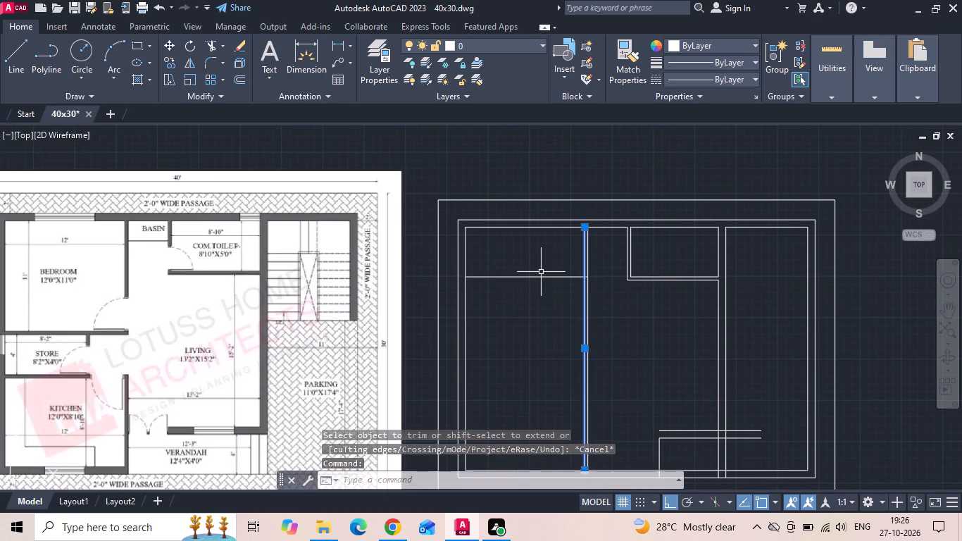
key(Escape)
click(541, 270)
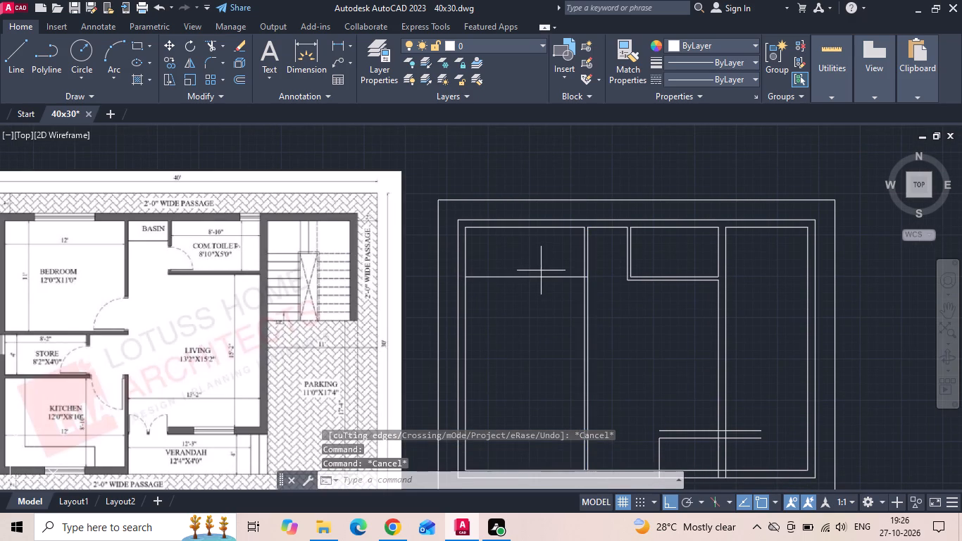
click(506, 328)
key(Delete)
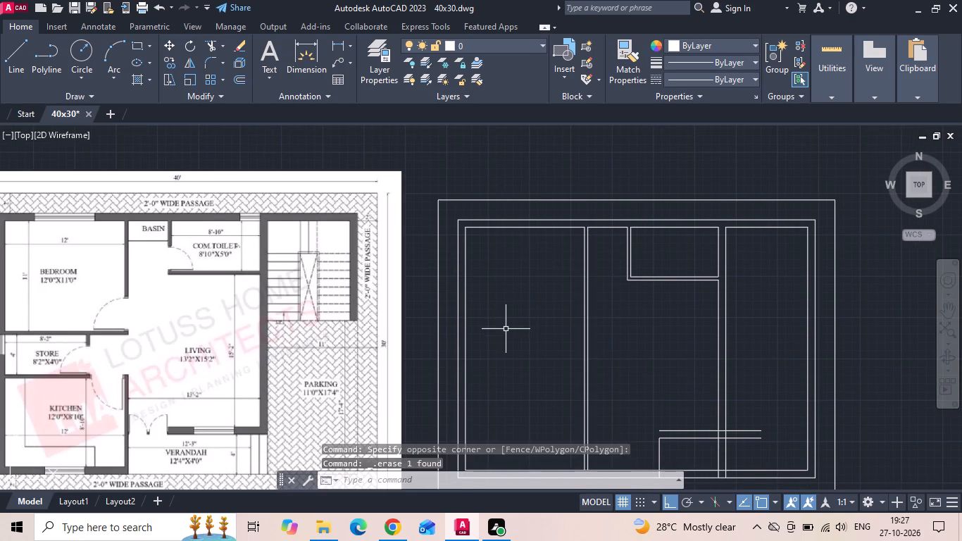
Offset the inner face of the bedroom's north wall 11' southward for the bedroom's south wall line.
key(o)
key(Return)
text(11')
key(Return)
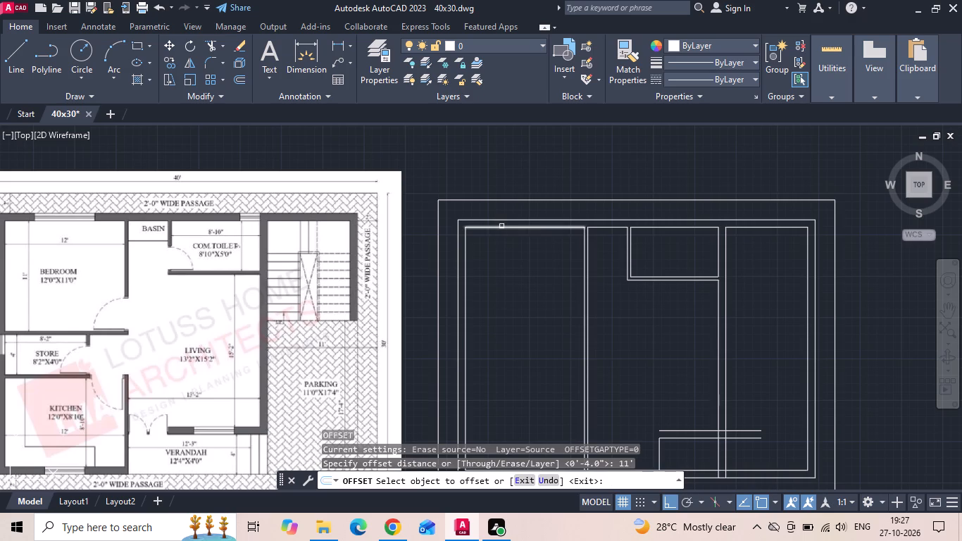
click(501, 227)
click(496, 309)
middle_drag(502, 311, 609, 306)
scroll(609, 306, up, 1)
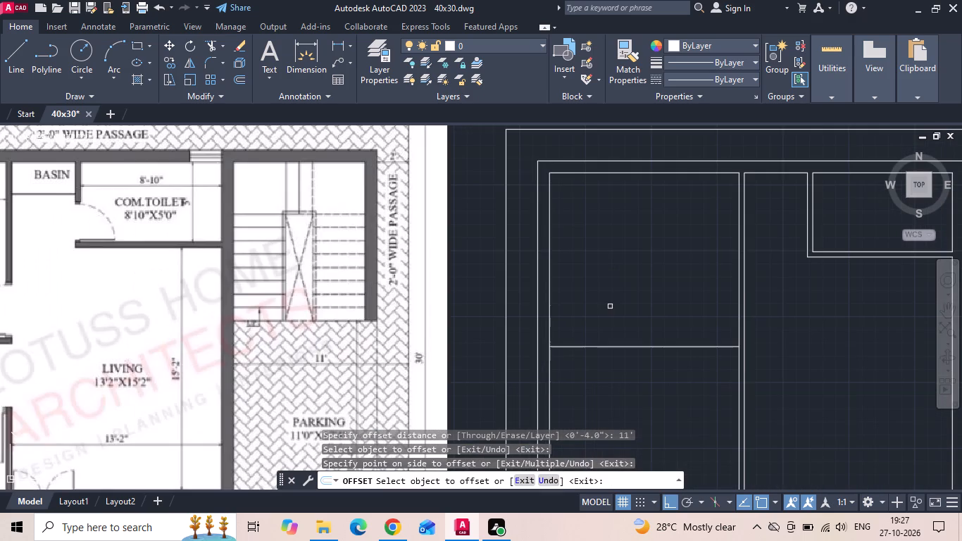
Save the drawing.
key(ctrl+s)
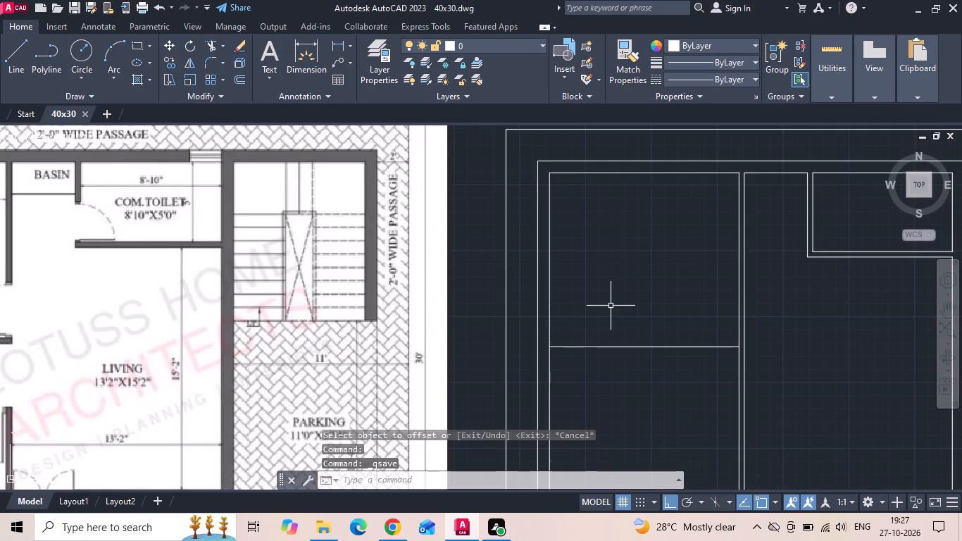
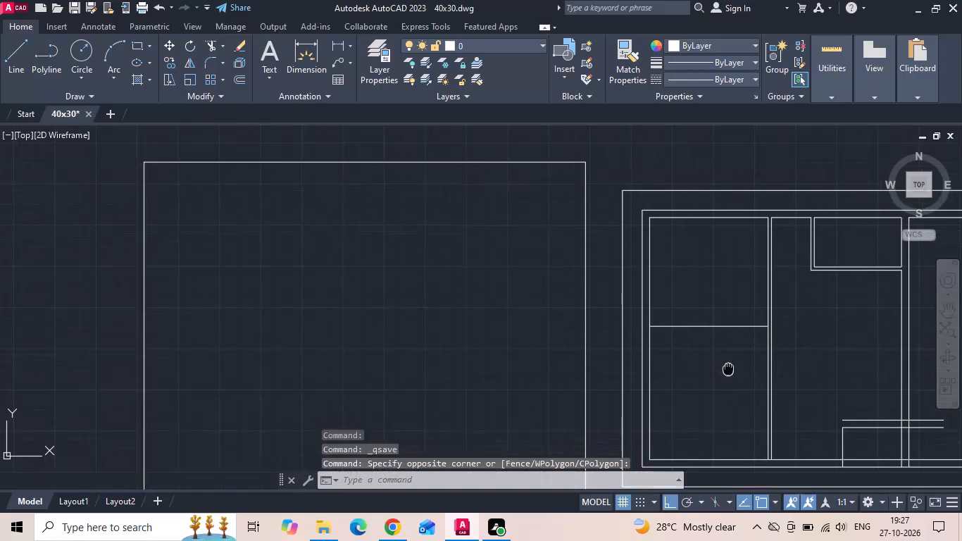
Offset the bedroom's south wall line 4" southward to give the wall its thickness.
key(o)
key(Return)
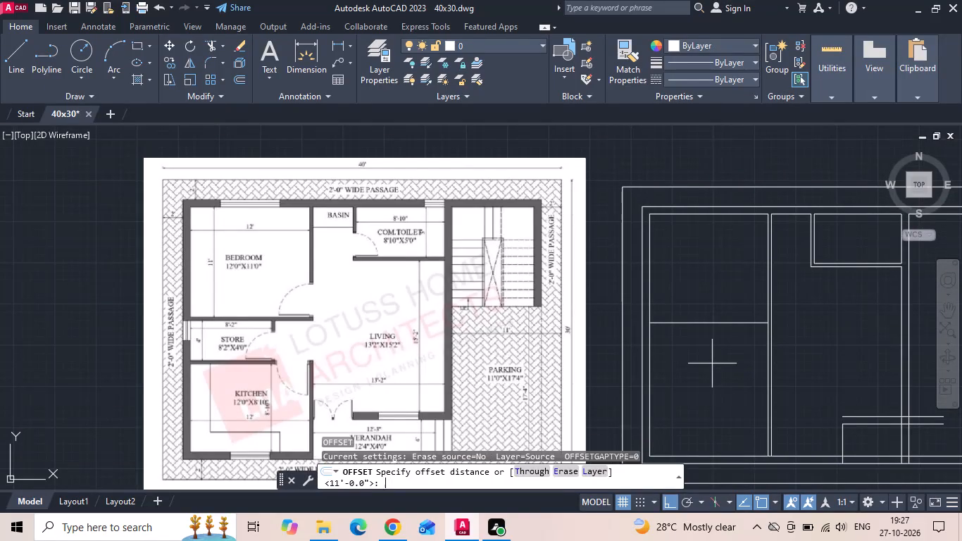
key(4)
key(Return)
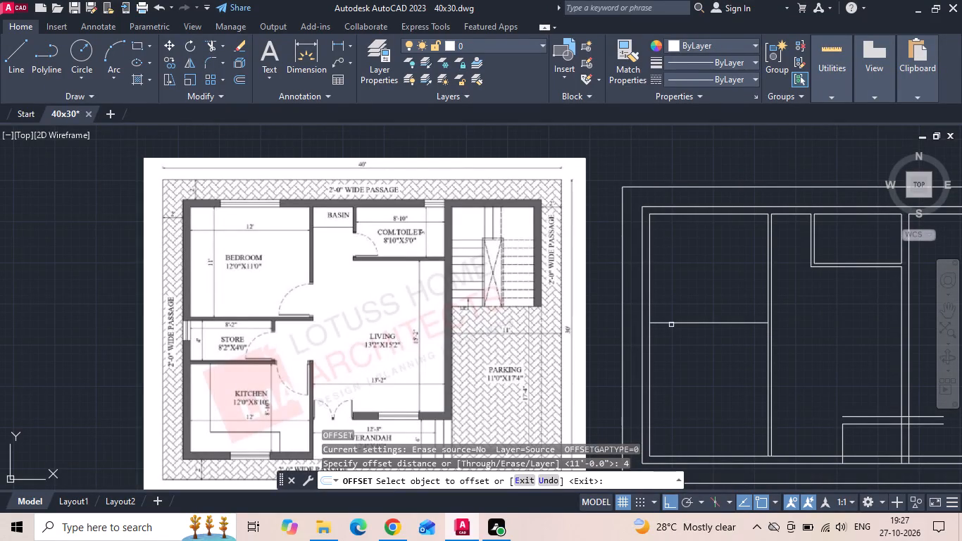
click(670, 324)
click(666, 349)
key(Escape)
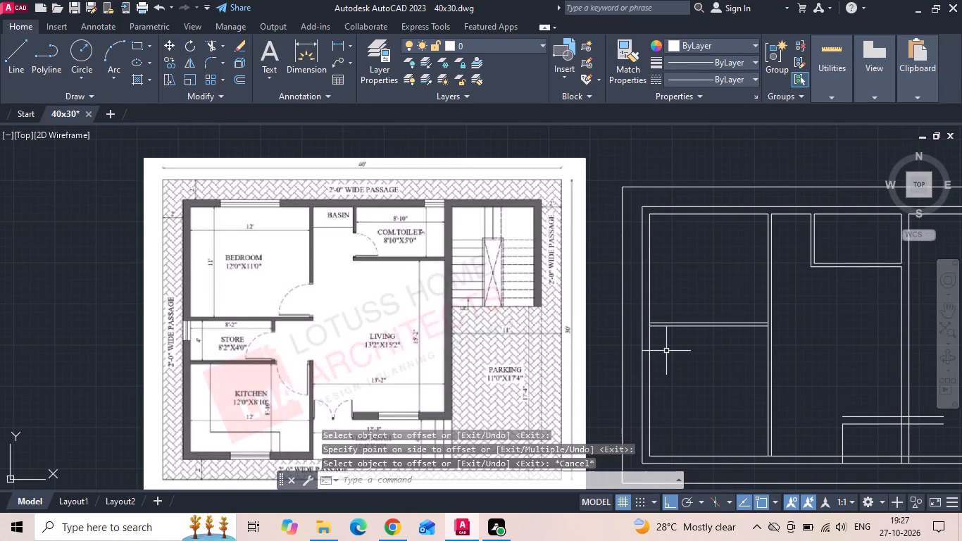
Offset the lower line of the bedroom's south wall 4' southward for the store's south wall line.
key(o)
key(Return)
text(4')
key(Return)
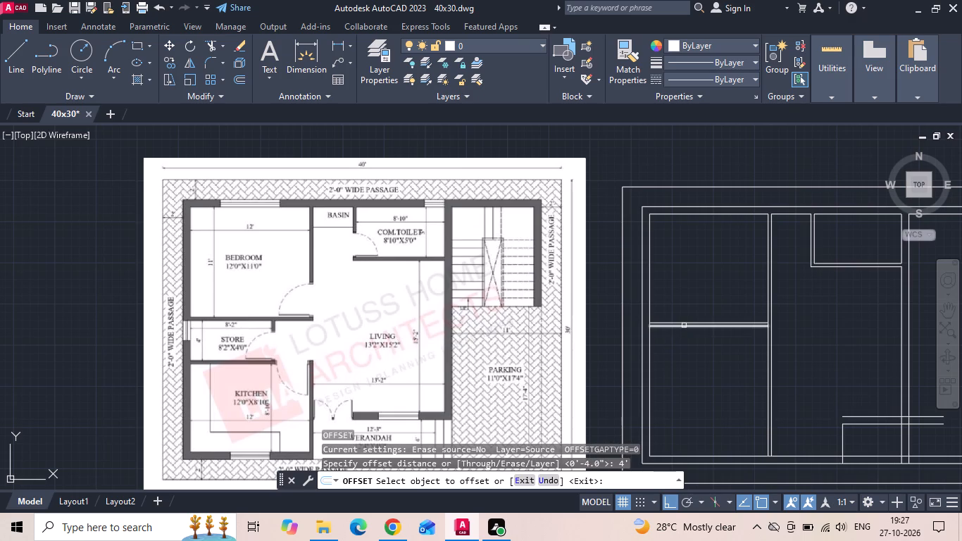
click(685, 325)
click(681, 359)
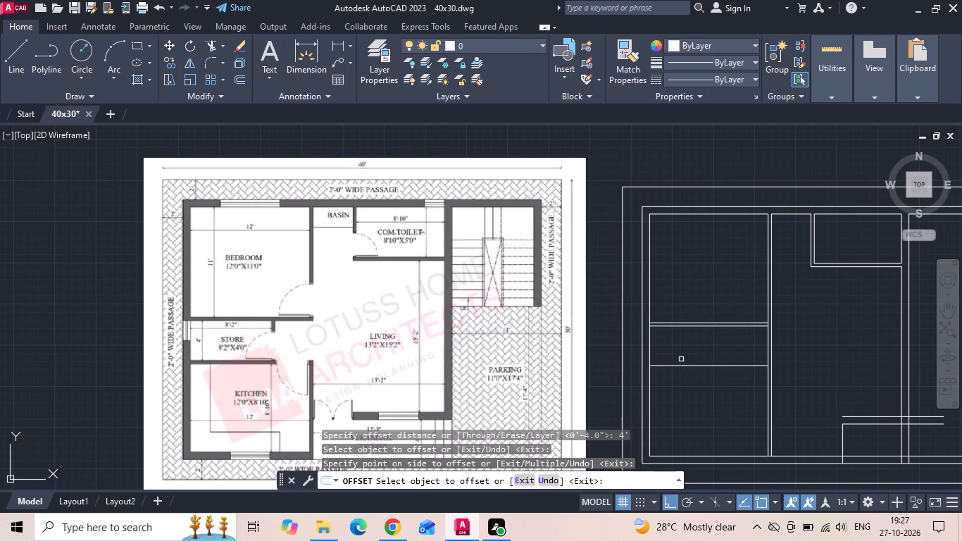
key(Escape)
Offset the store's south wall line 4" southward to form the wall between store and kitchen.
key(o)
key(Return)
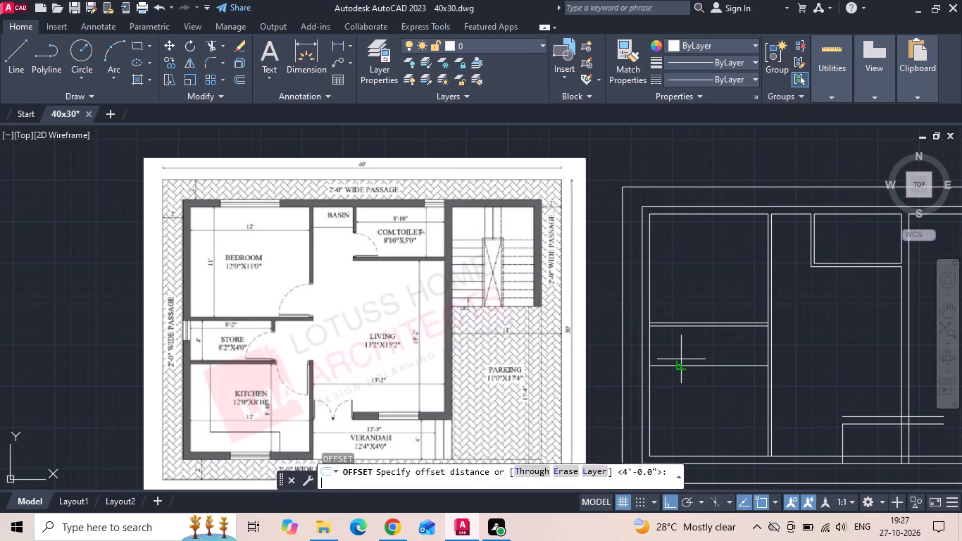
key(4)
key(Return)
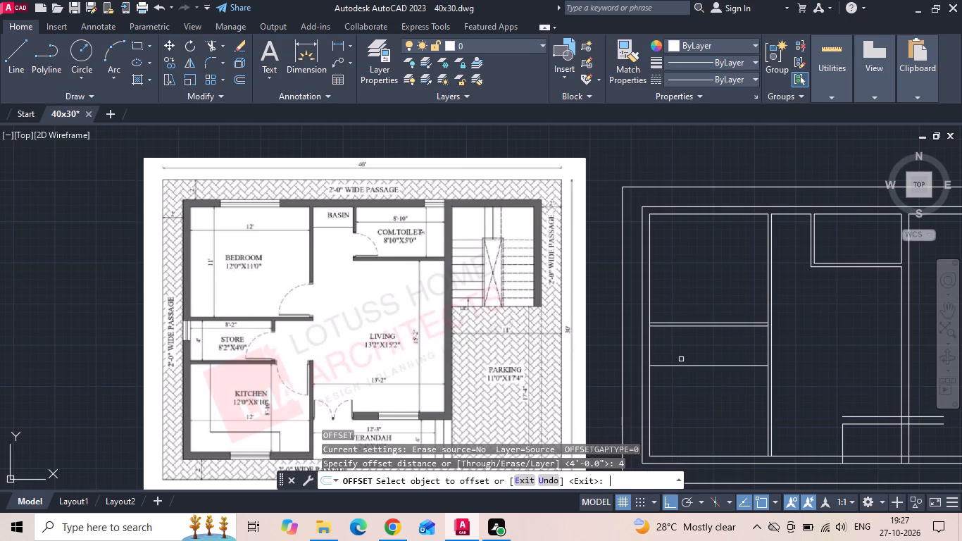
drag(680, 364, 679, 373)
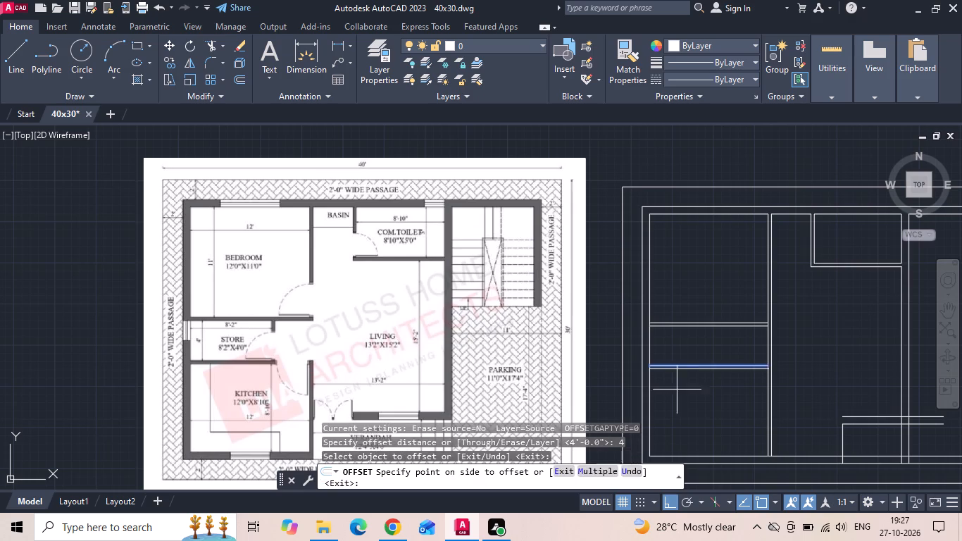
click(675, 392)
key(grave)
key(Escape)
key(Escape)
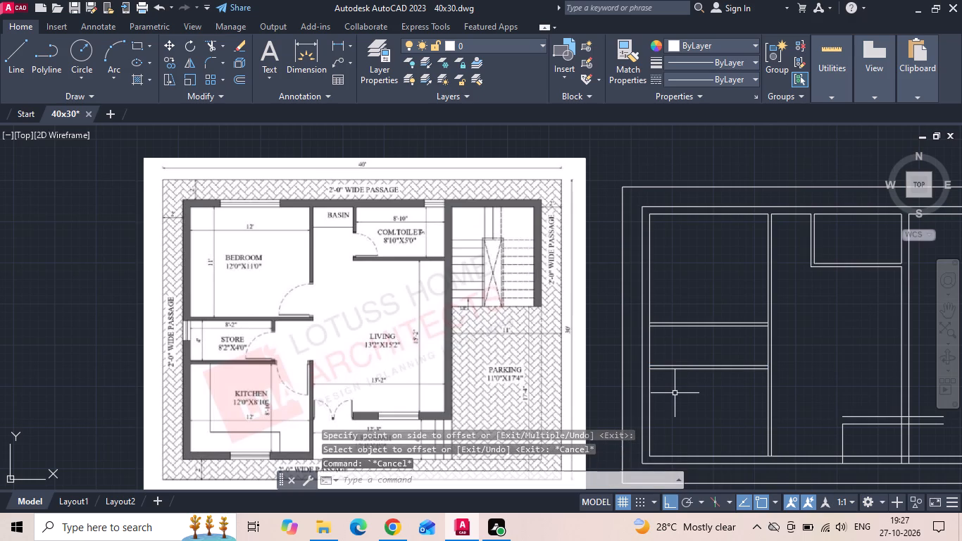
Trim the west wall's inner face where the bedroom–store and store–kitchen walls join it.
text(tr)
key(space)
key(space)
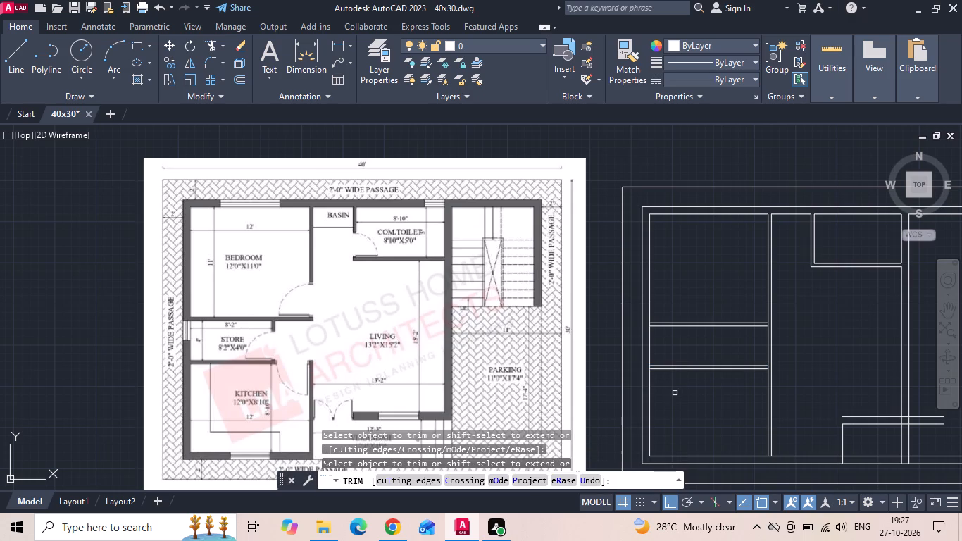
scroll(673, 338, up, 3)
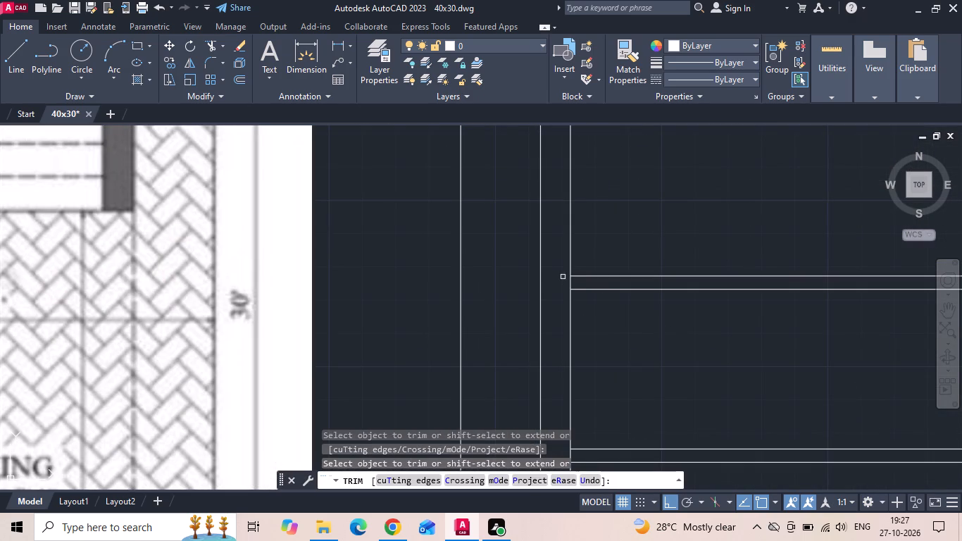
click(573, 280)
middle_drag(551, 376, 555, 325)
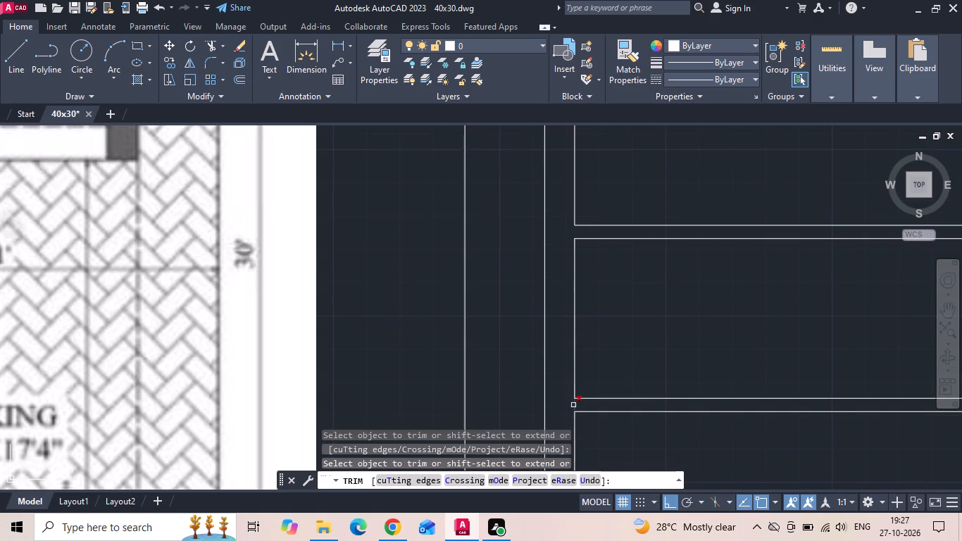
click(573, 405)
key(Escape)
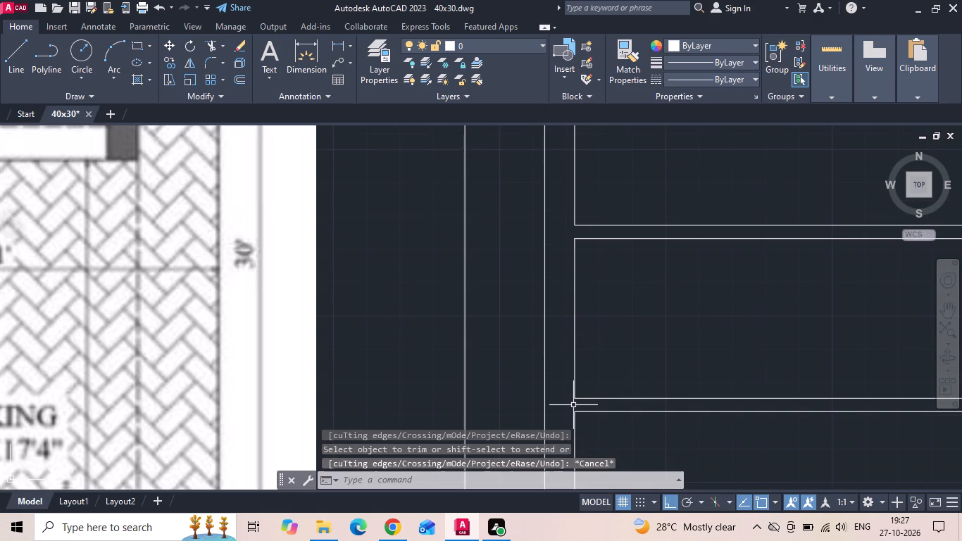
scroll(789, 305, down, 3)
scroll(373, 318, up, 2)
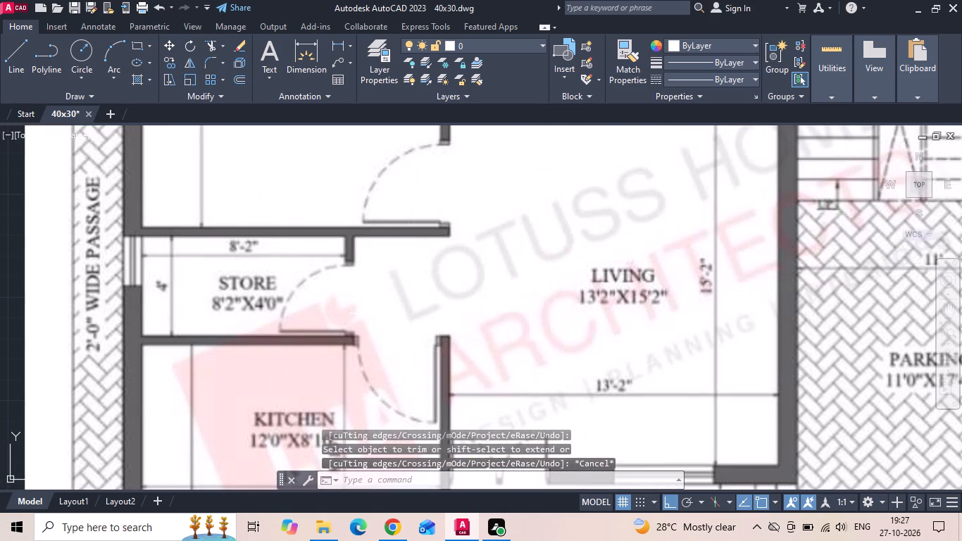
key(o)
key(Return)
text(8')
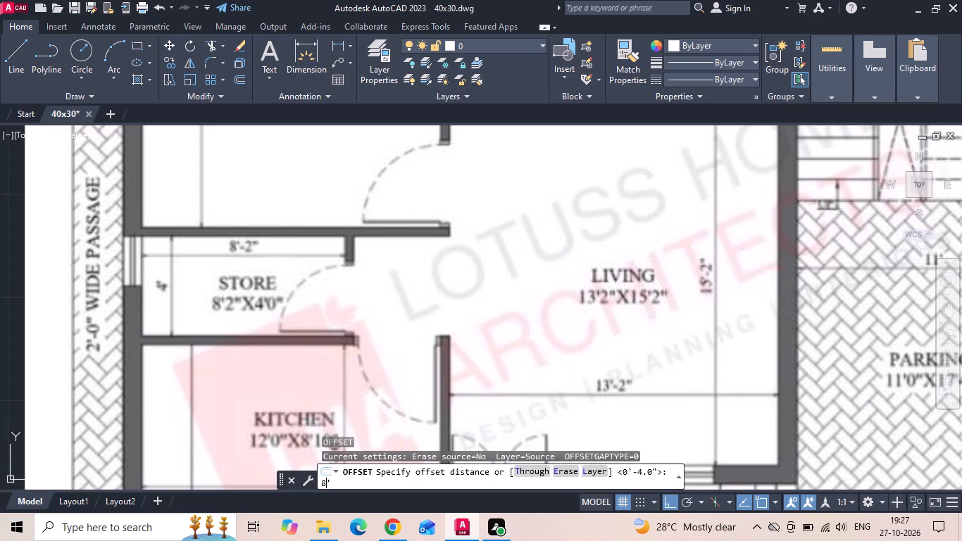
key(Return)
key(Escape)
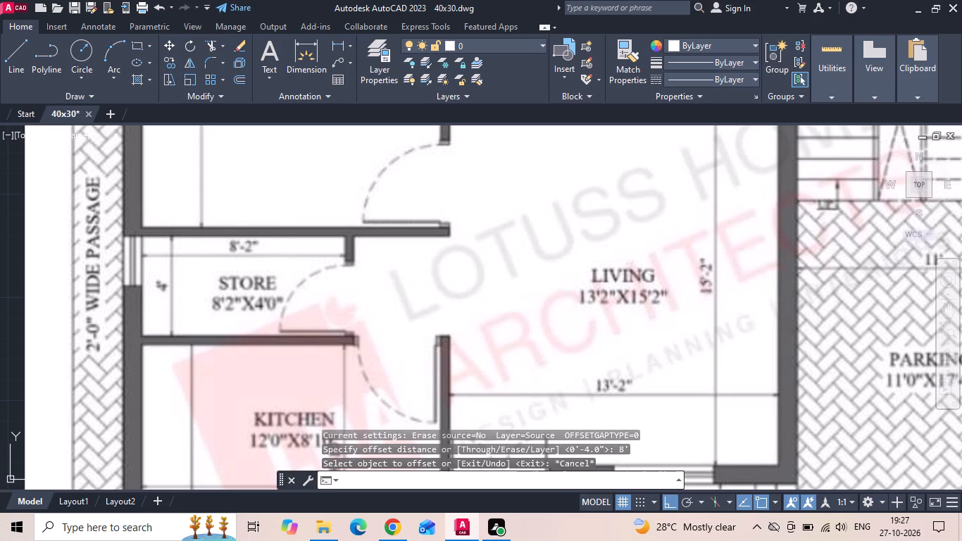
Offset the west wall's inner face within the store 8'2" eastward for the store's east wall line.
key(o)
key(Return)
text(8'2)
key(Return)
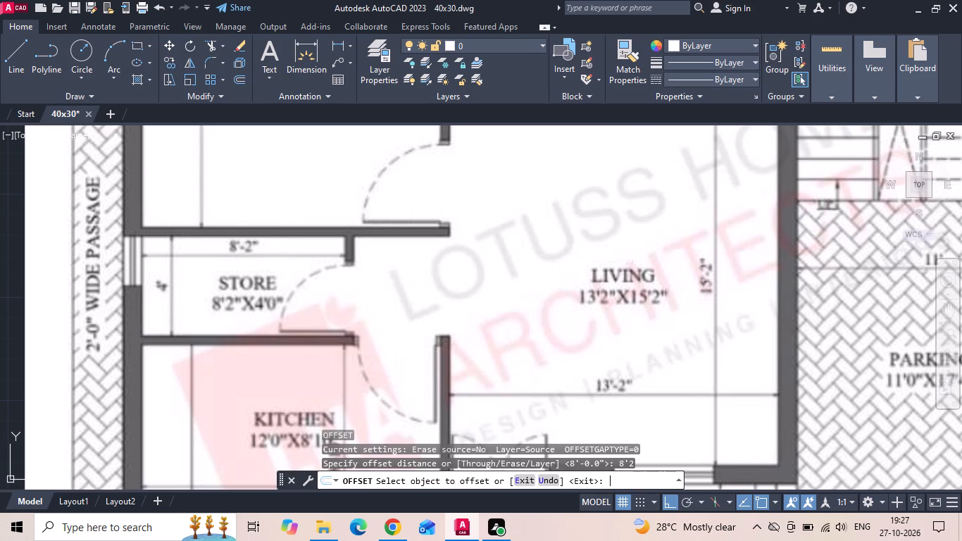
scroll(328, 301, down, 2)
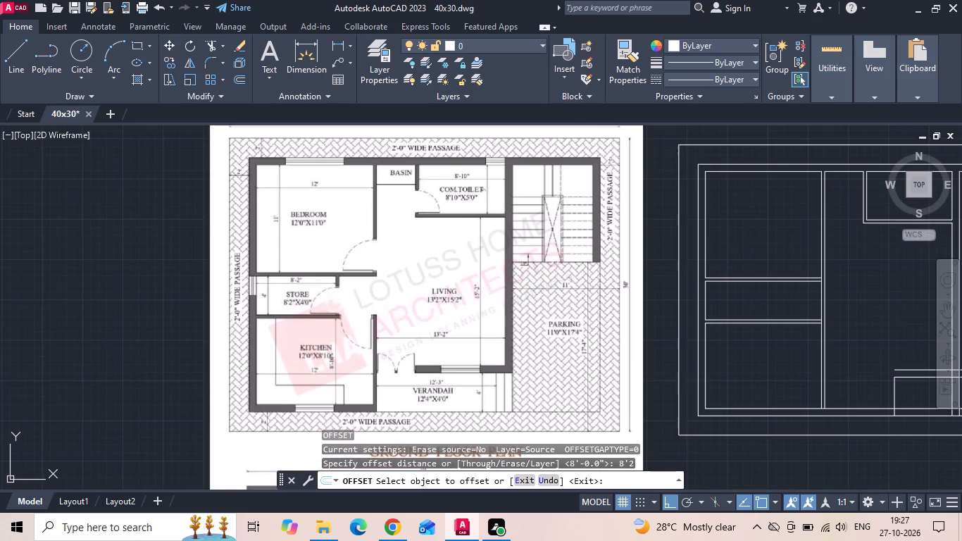
click(706, 294)
click(735, 295)
key(Escape)
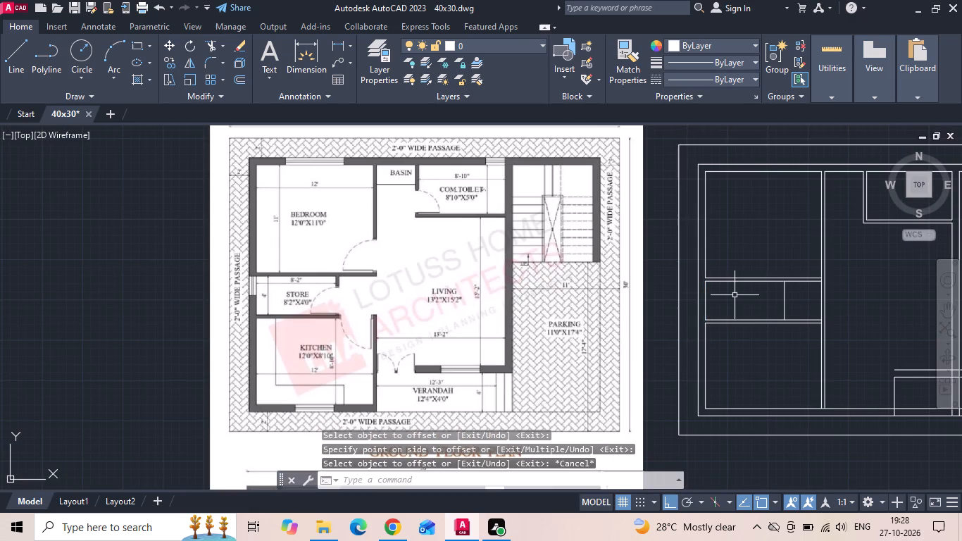
Offset the store's east wall line 4" eastward to give the wall its thickness.
key(o)
key(Return)
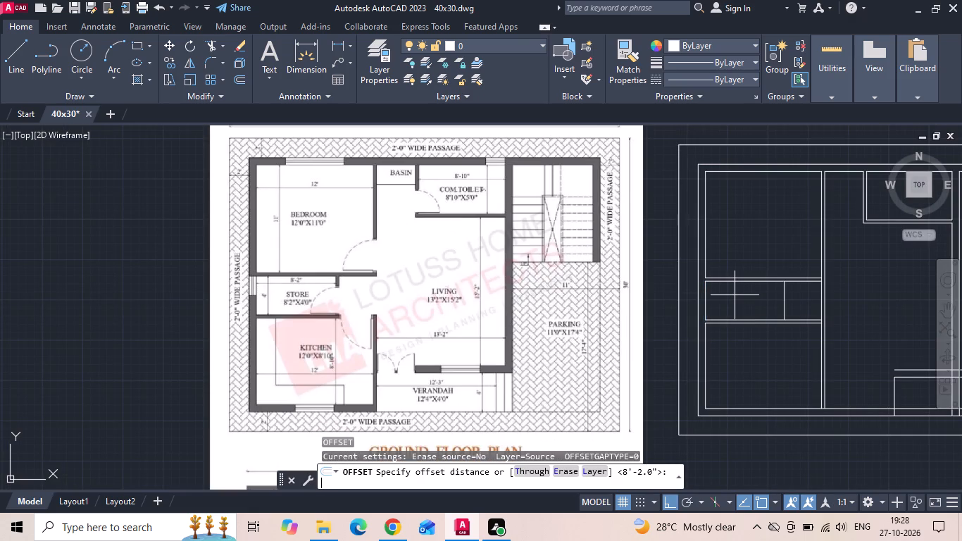
key(4)
key(Return)
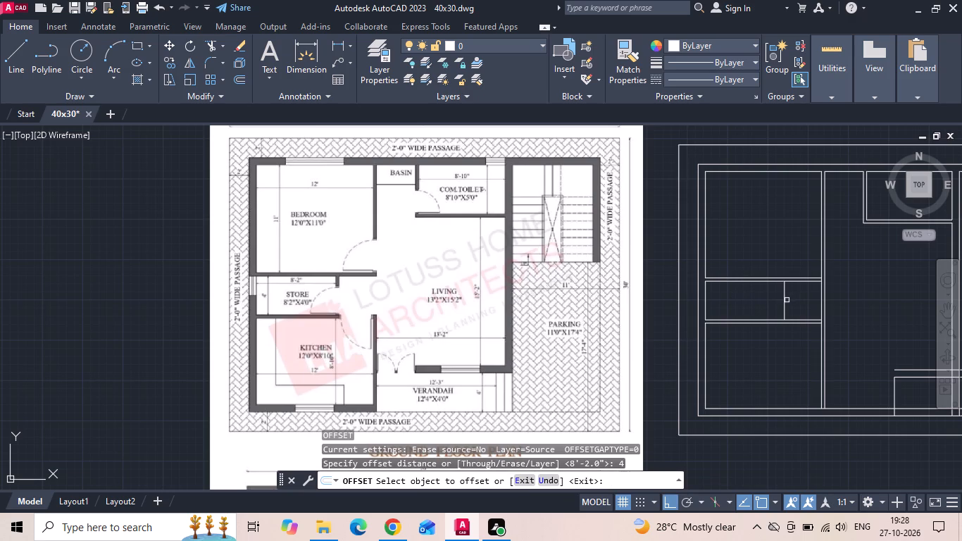
drag(786, 302, 799, 304)
click(814, 301)
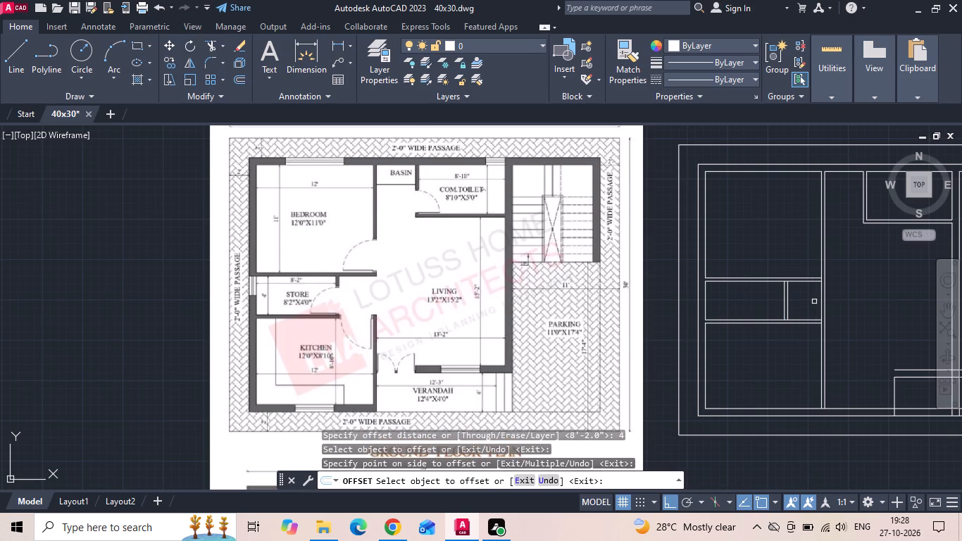
key(Escape)
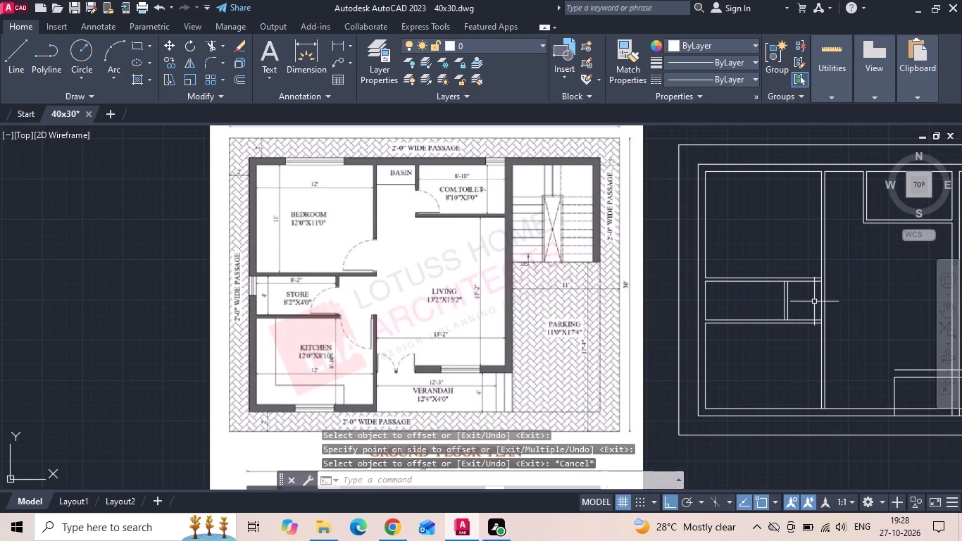
Extend the store's outer east wall line northward and its north and south wall lines east to the partition's living-side face.
middle_drag(818, 298, 792, 303)
text(ex)
key(space)
key(space)
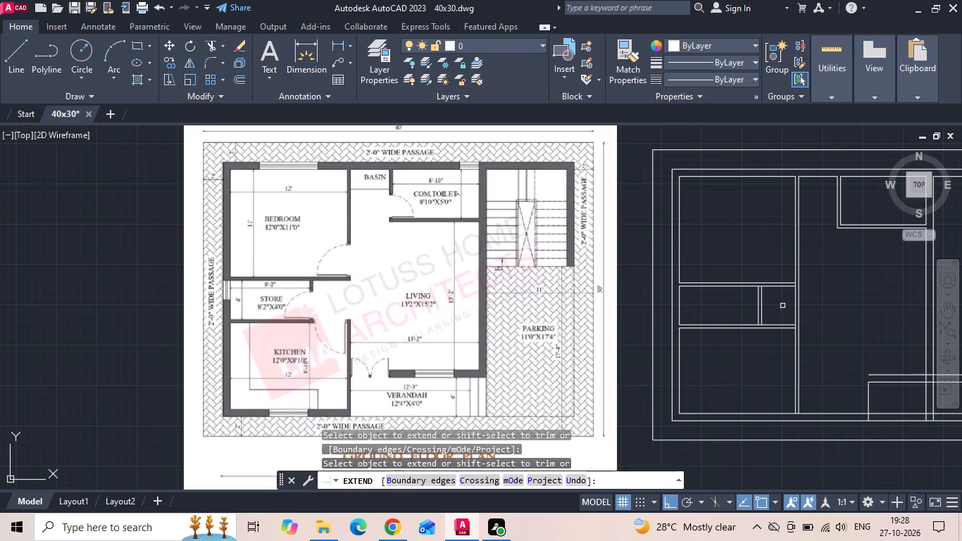
scroll(772, 298, up, 1)
click(753, 308)
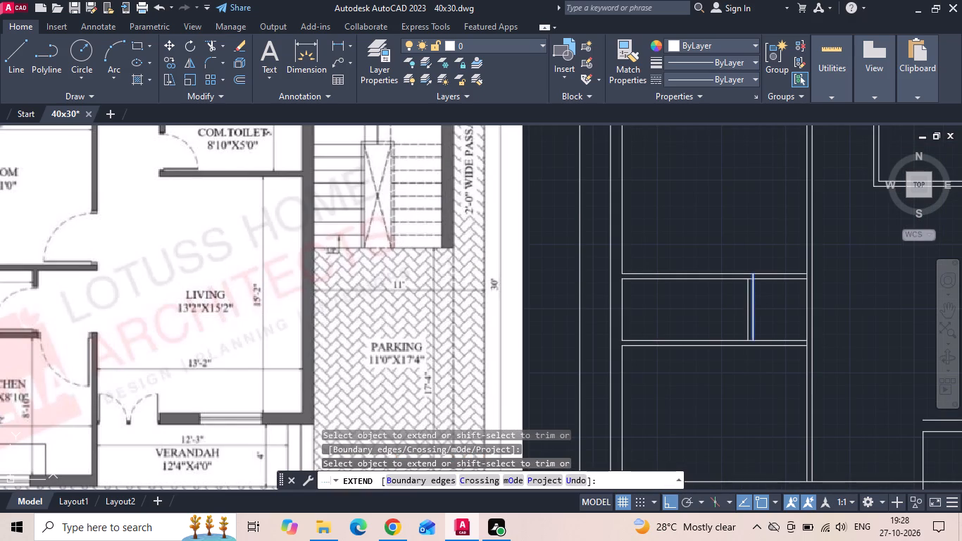
click(795, 280)
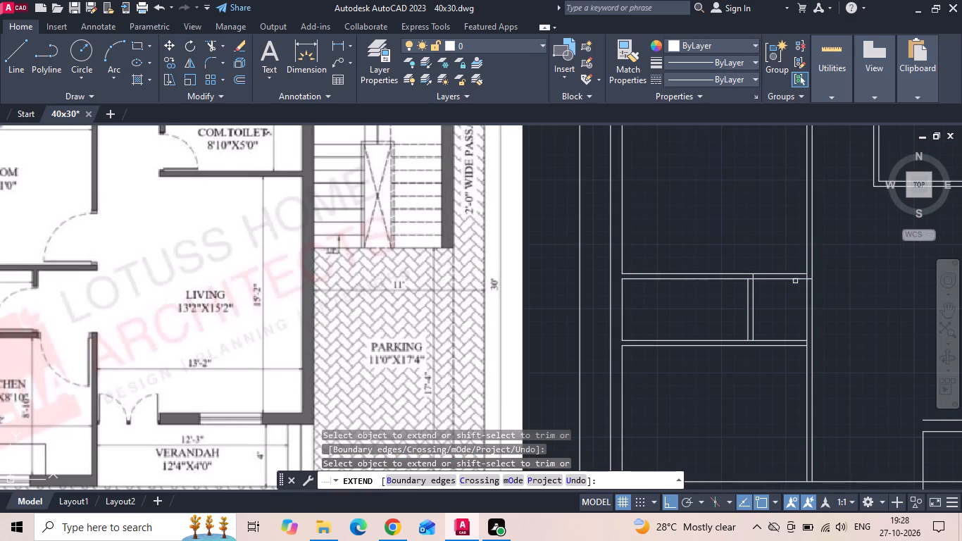
click(789, 342)
key(Escape)
Trim both lines of the living-side partition between the store's north and south walls to open the passage.
text(tr)
key(space)
key(space)
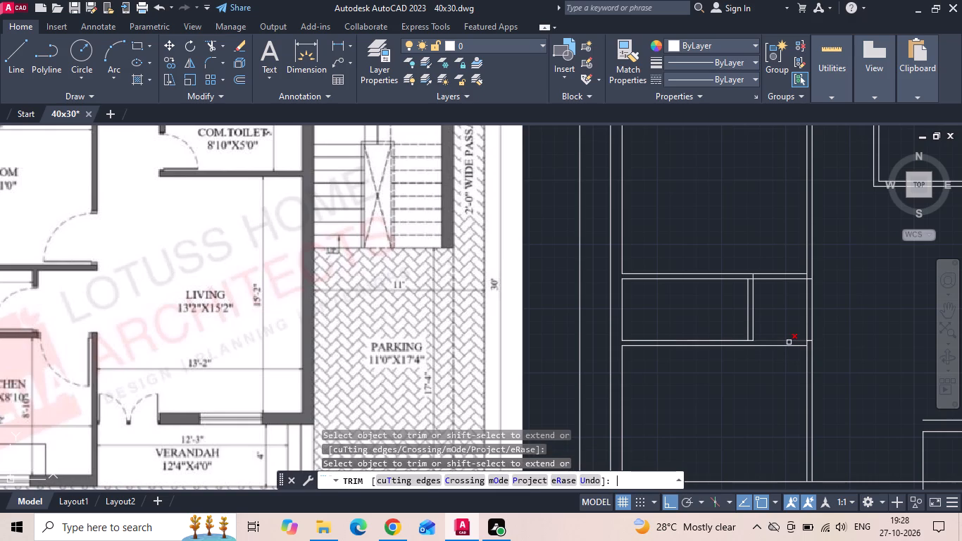
drag(792, 331, 822, 326)
click(839, 316)
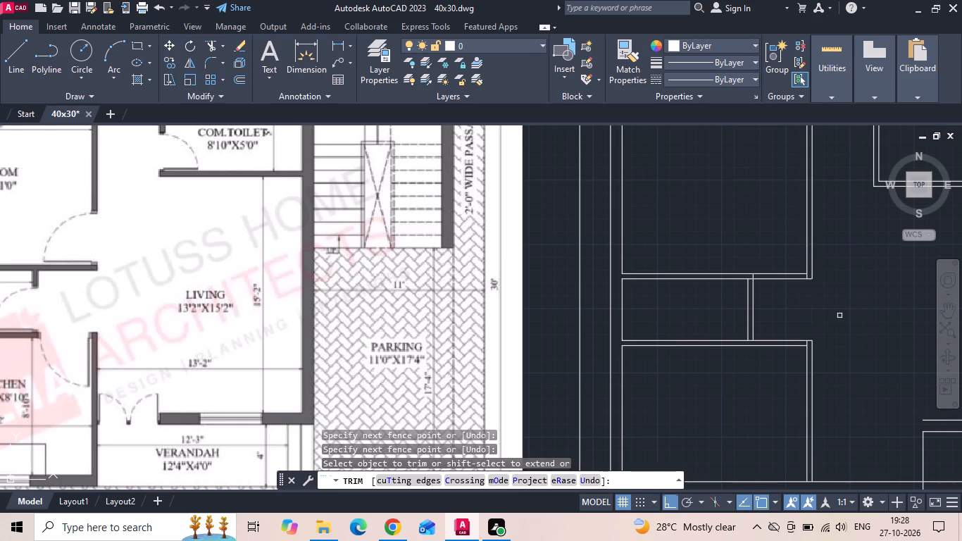
Trim the overlapping lines where the store's east wall meets its north wall and inside the bedroom's southeast wall corner.
scroll(839, 316, down, 1)
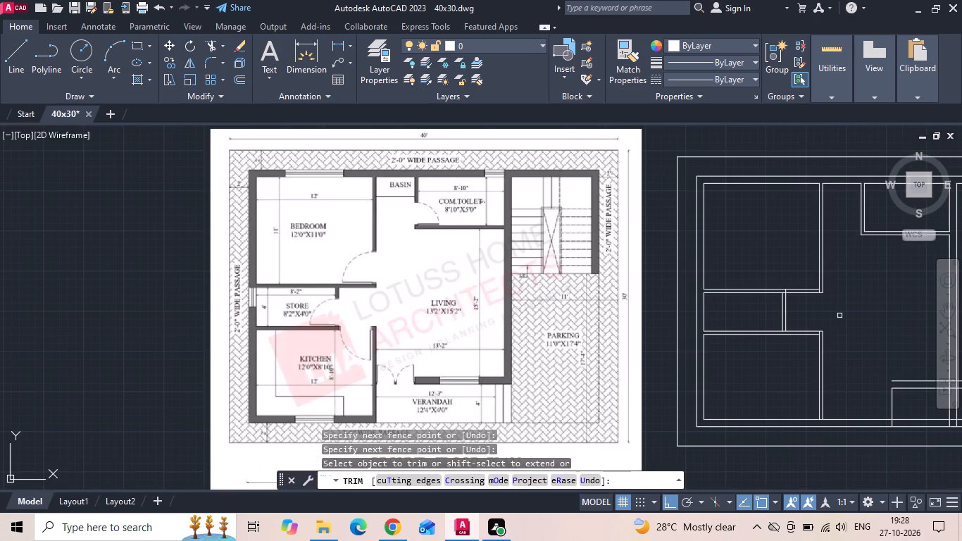
scroll(803, 323, up, 2)
scroll(775, 253, up, 3)
drag(720, 255, 710, 263)
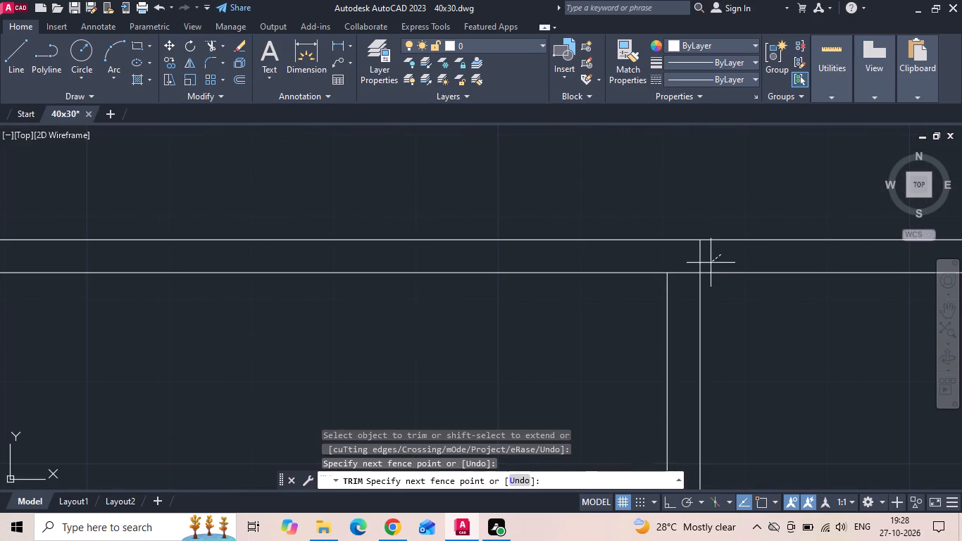
drag(710, 263, 688, 276)
scroll(727, 165, down, 2)
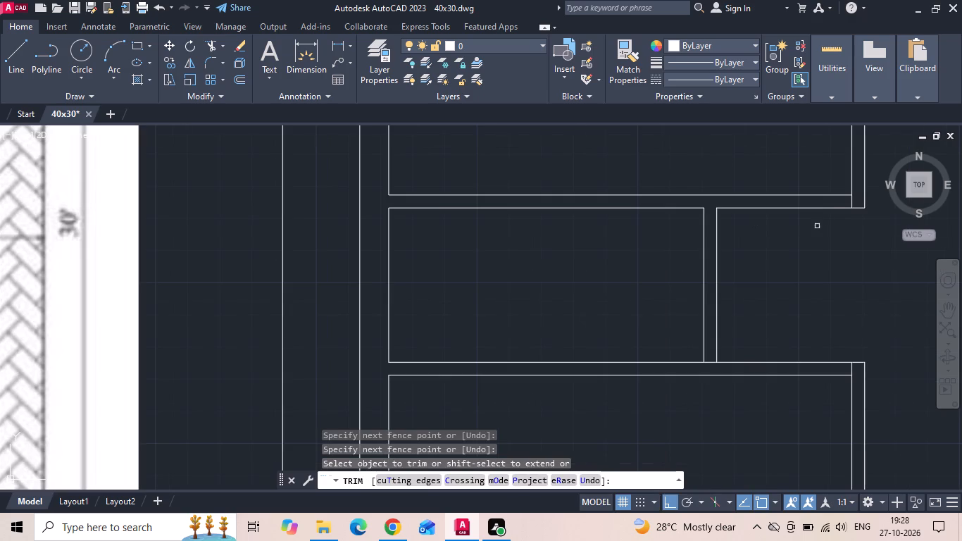
click(851, 204)
scroll(823, 244, down, 2)
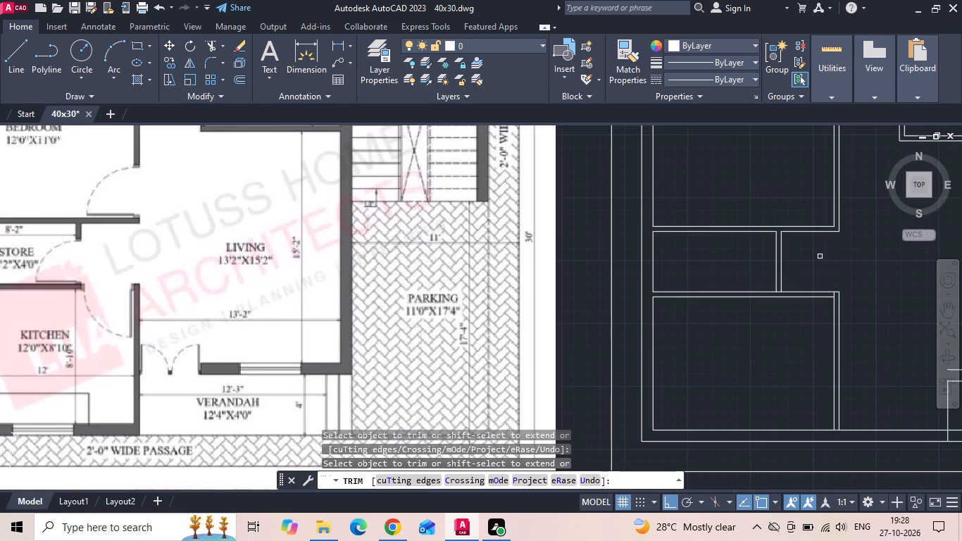
scroll(820, 256, down, 1)
scroll(770, 321, up, 1)
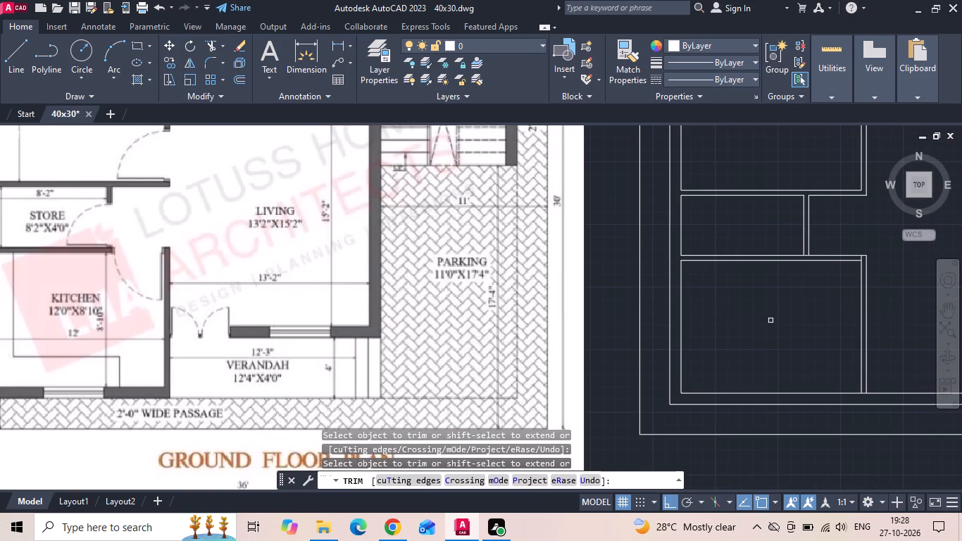
key(Escape)
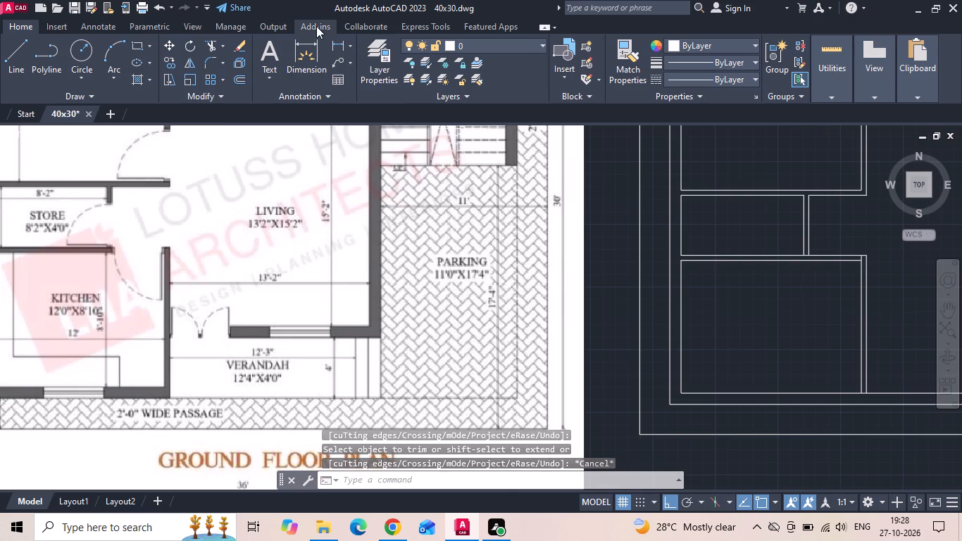
Measure the kitchen's clear north-south depth between its inner wall faces.
click(335, 41)
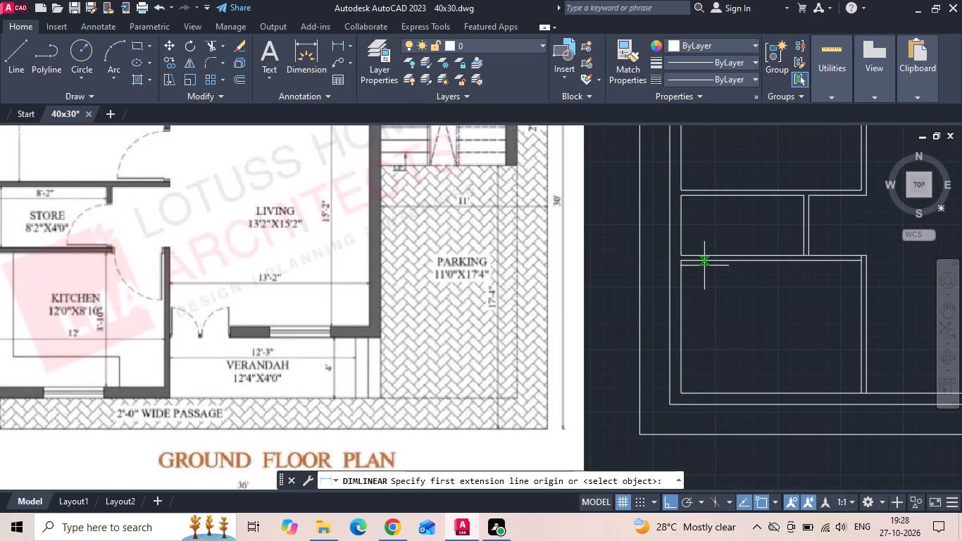
click(705, 264)
click(705, 396)
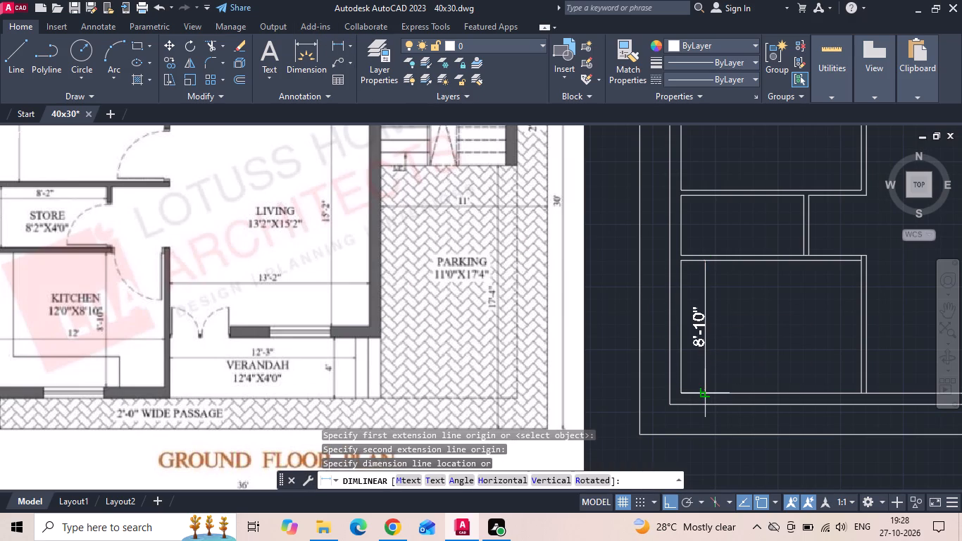
key(Escape)
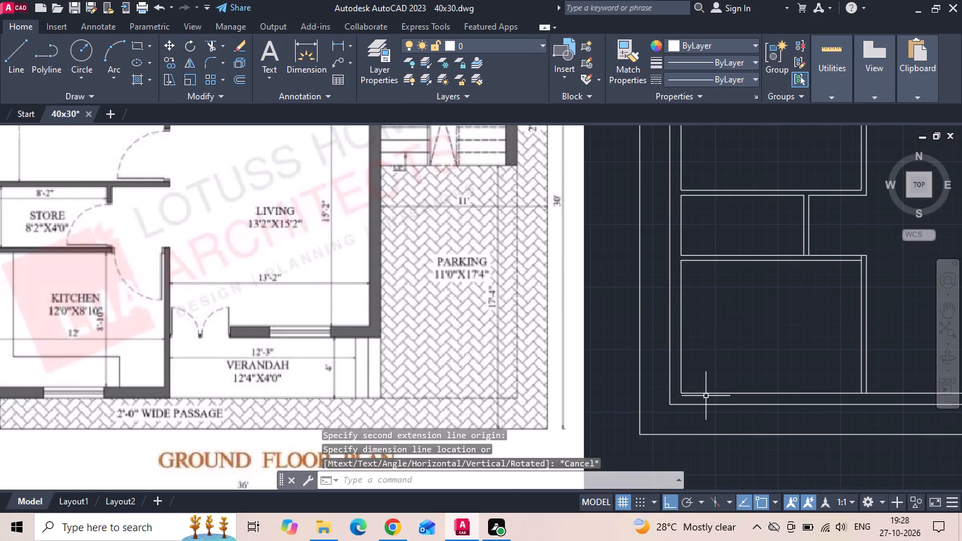
Save the 40x30 drawing.
key(ctrl+s)
key(ctrl+s)
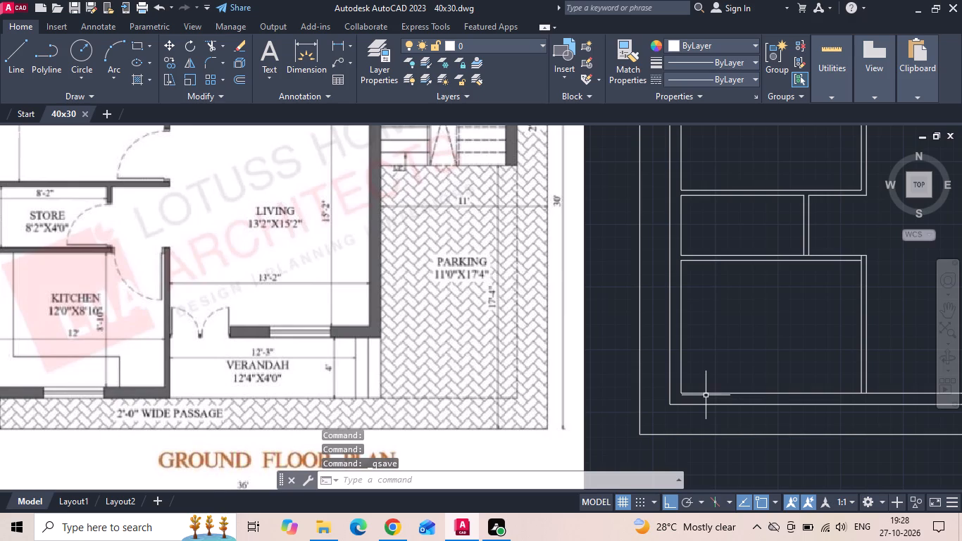
Extend both lines of the living room's south wall west to the living-side face of the kitchen partition.
scroll(651, 392, down, 2)
scroll(792, 396, up, 1)
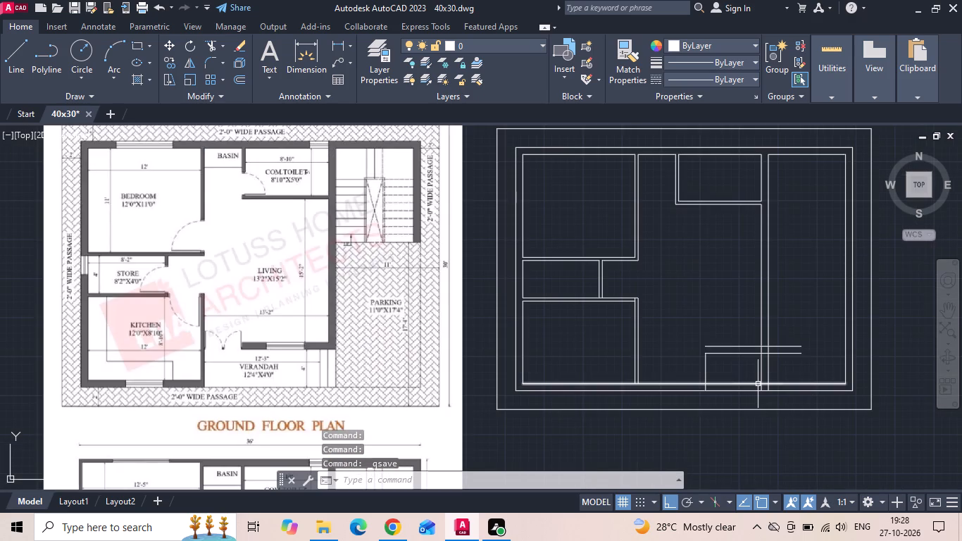
text(ex)
key(space)
key(space)
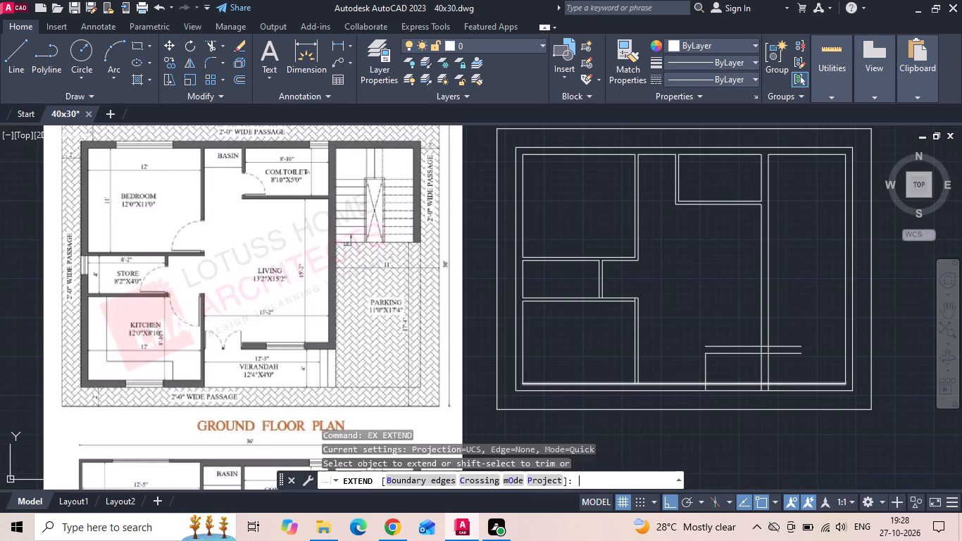
drag(712, 366, 713, 359)
click(717, 338)
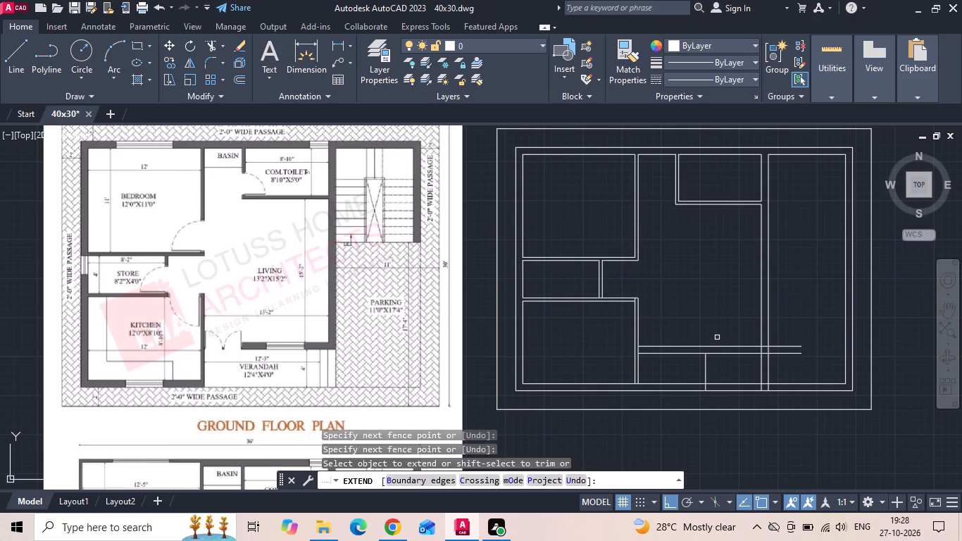
key(Escape)
Trim the wall lines overrunning the living room's southeast corner, both east toward the parking and south beside the verandah.
text(tr)
key(space)
key(space)
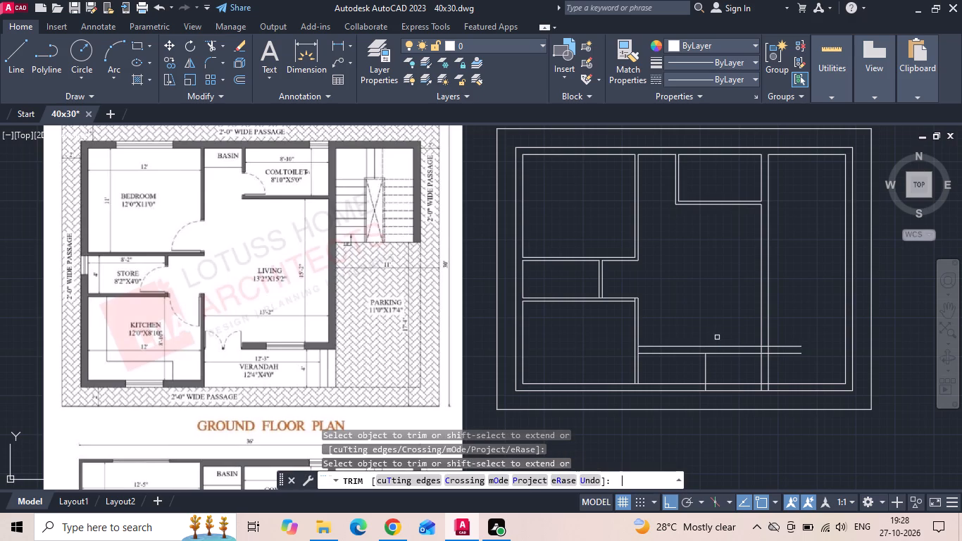
click(754, 374)
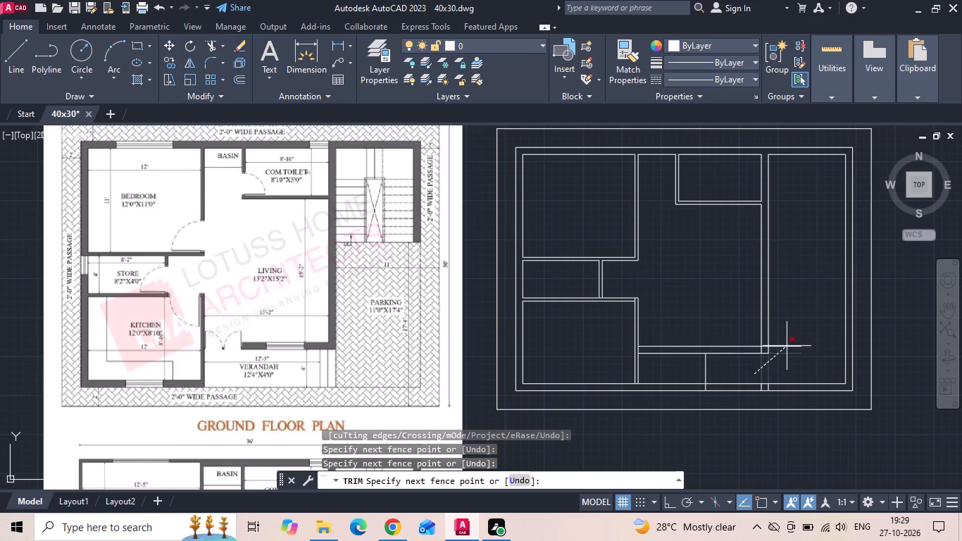
click(789, 340)
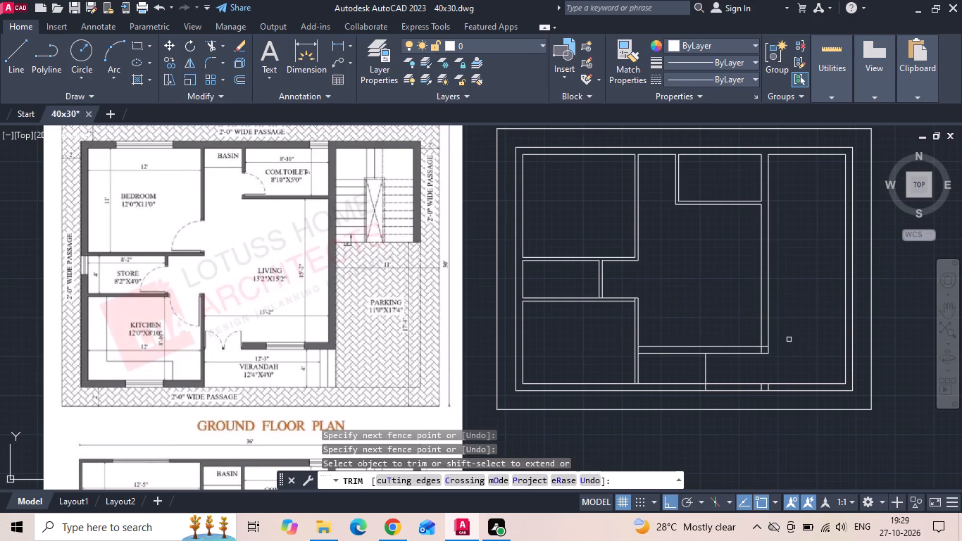
key(Escape)
Extend the verandah-side line of the kitchen's east wall south to the outer face of the south wall.
text(ex)
key(space)
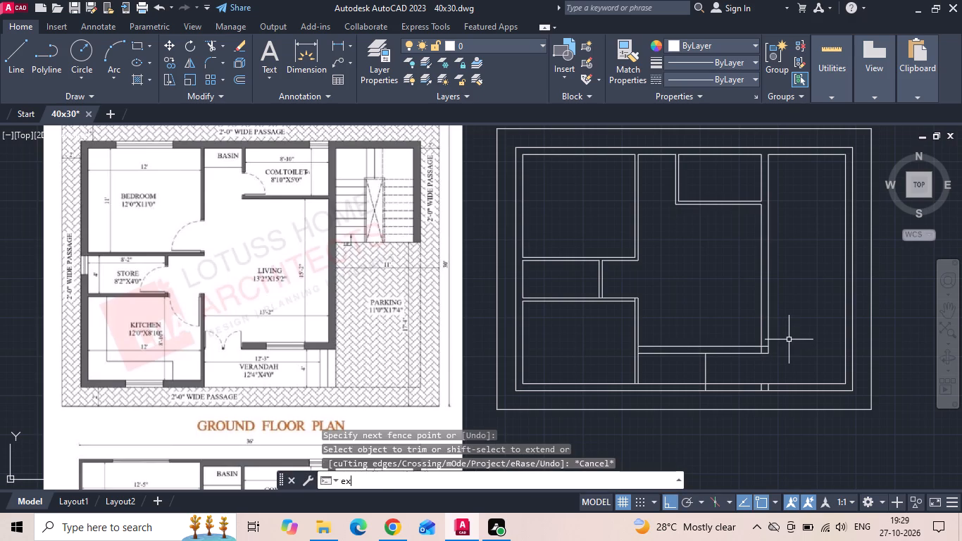
key(space)
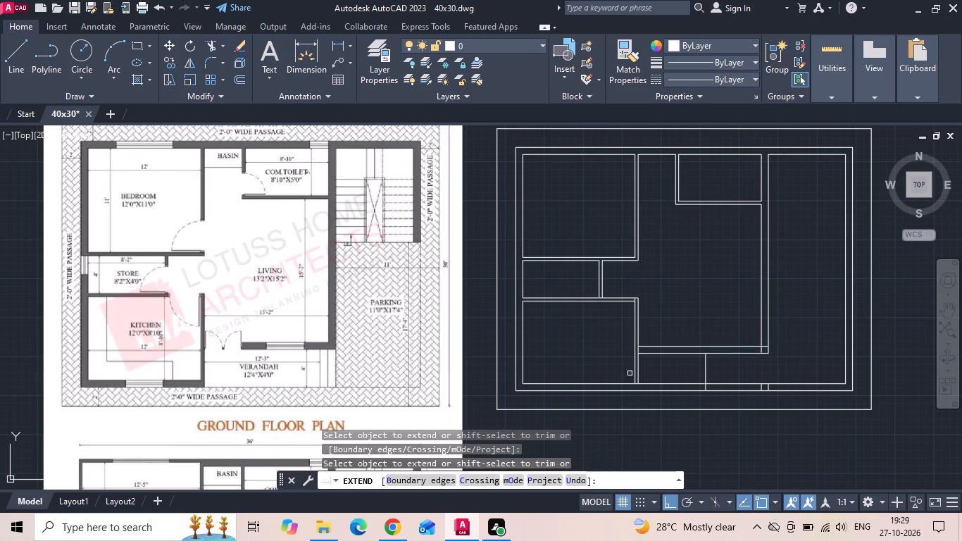
scroll(617, 378, up, 1)
click(648, 359)
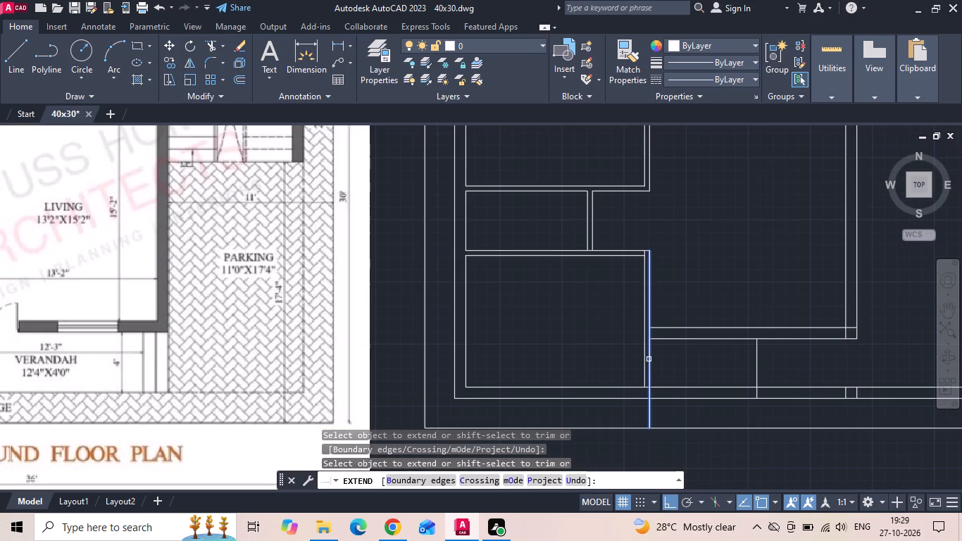
key(Escape)
Offset the stair area's north, west and east inner wall lines 3' inward for the landing and flights.
scroll(649, 358, down, 1)
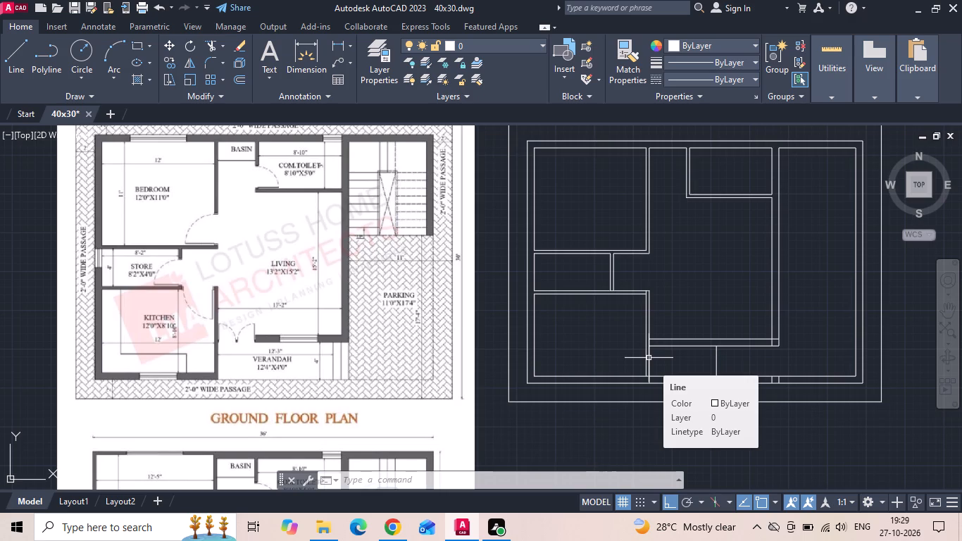
middle_click(685, 368)
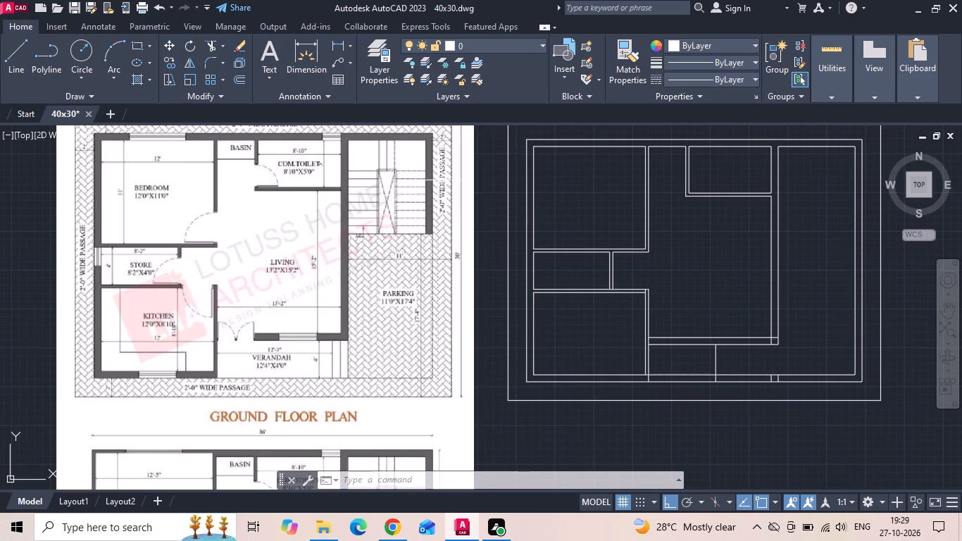
middle_drag(422, 163, 302, 252)
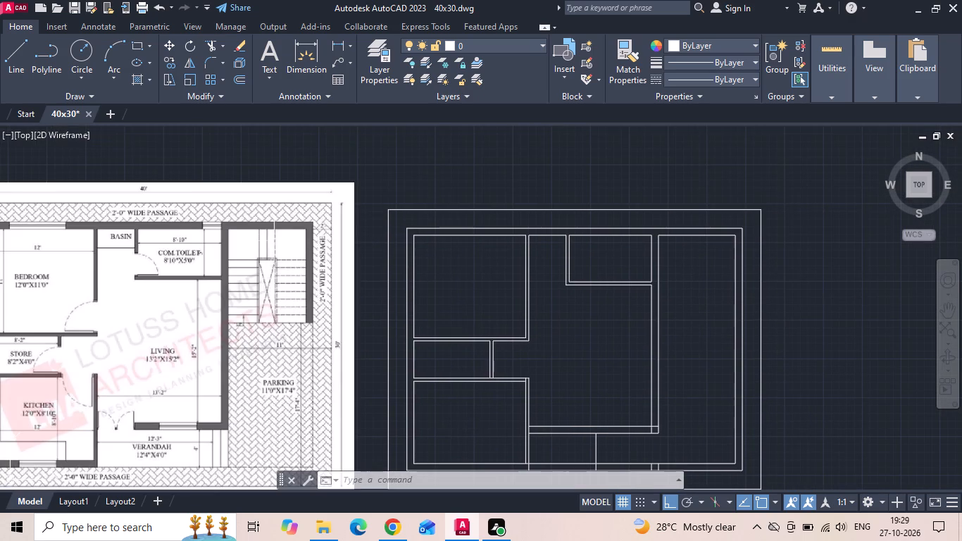
key(o)
key(Return)
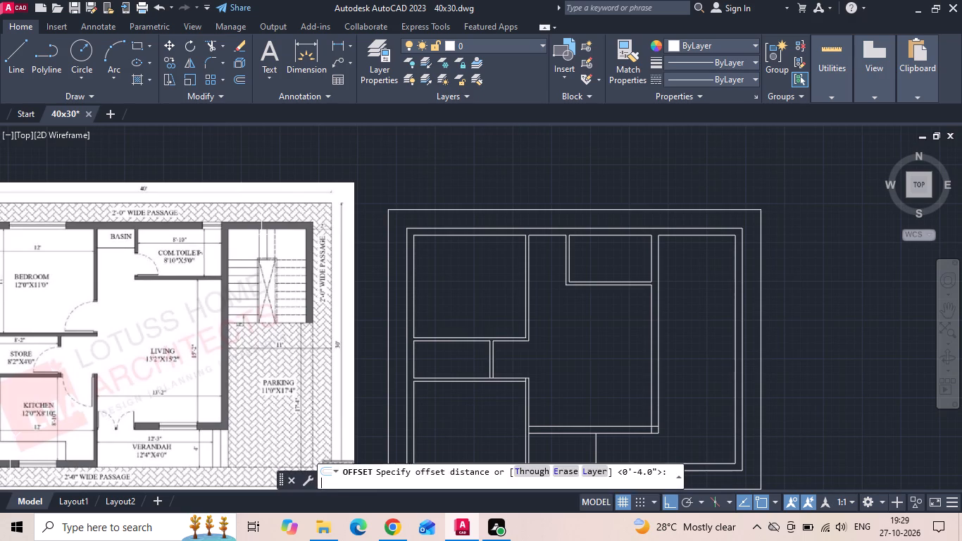
text(3')
key(Return)
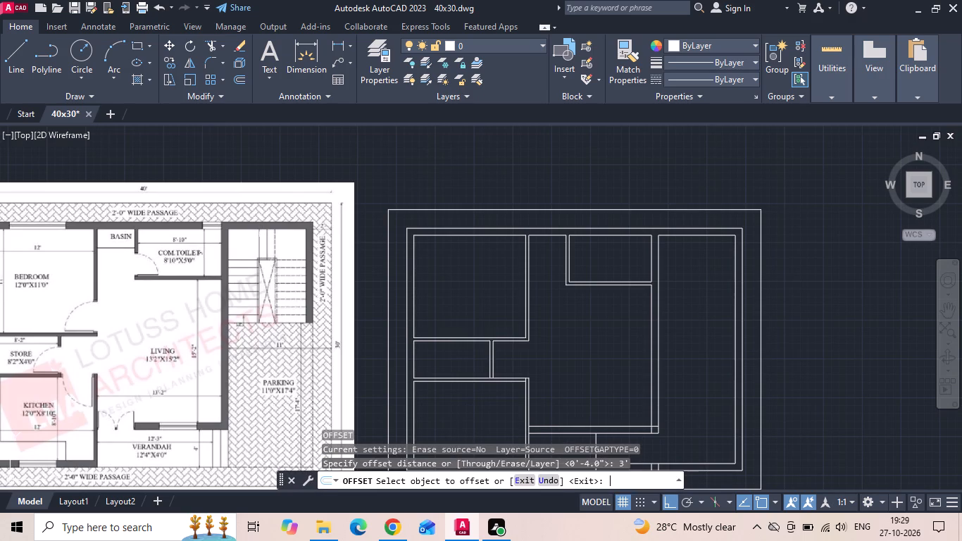
click(694, 235)
click(685, 317)
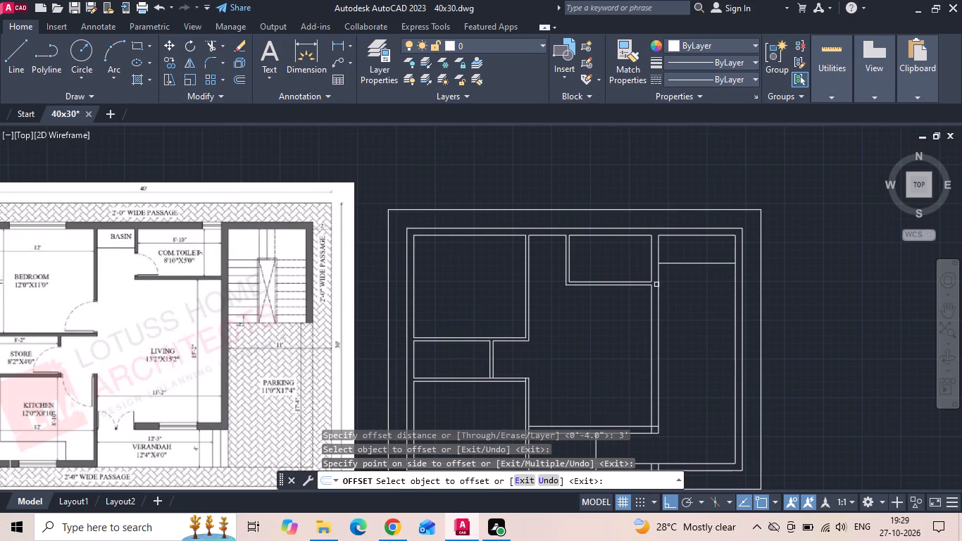
drag(657, 278, 672, 290)
click(698, 327)
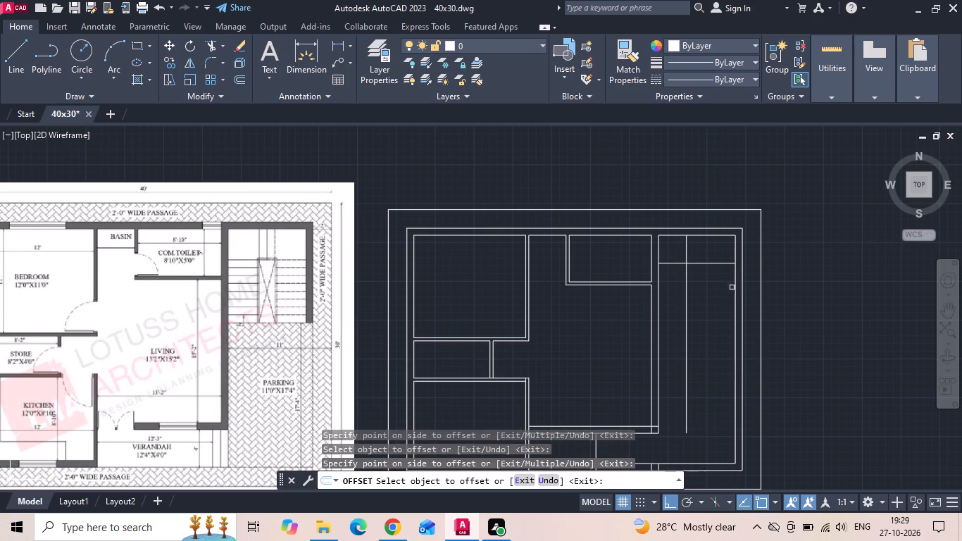
click(737, 281)
click(717, 304)
key(Escape)
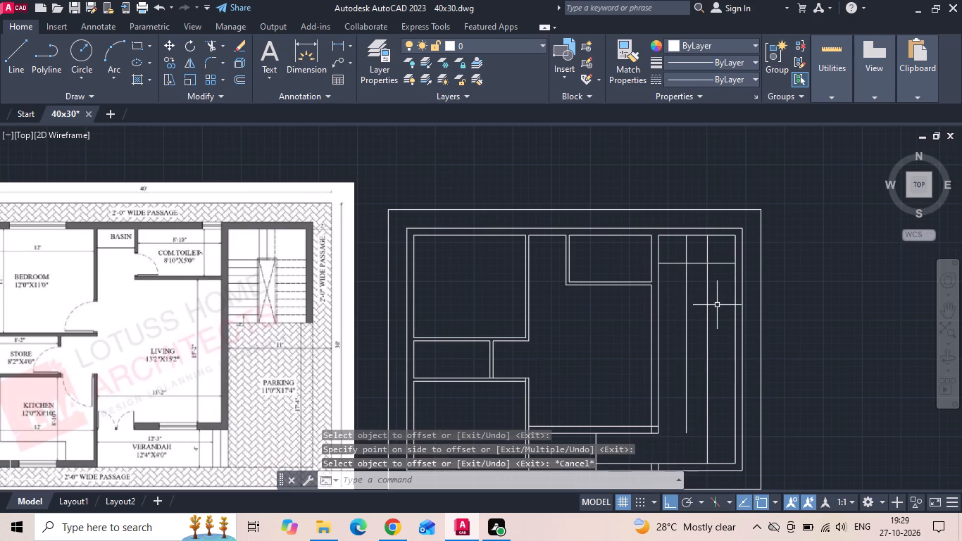
Draw a vertical line from the midpoint of the landing's south edge between the flights up to the north wall.
scroll(747, 249, up, 2)
scroll(677, 250, up, 2)
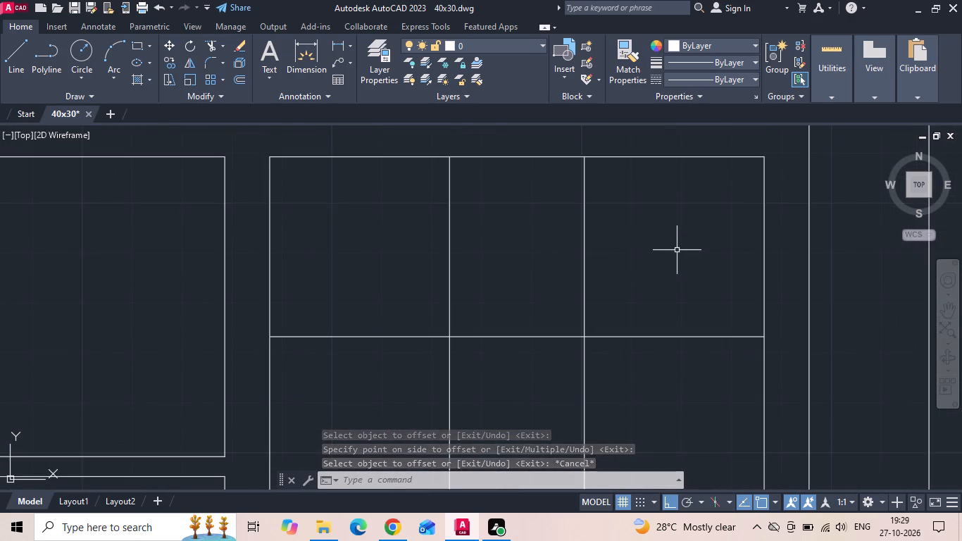
middle_drag(672, 259, 650, 323)
text(l)
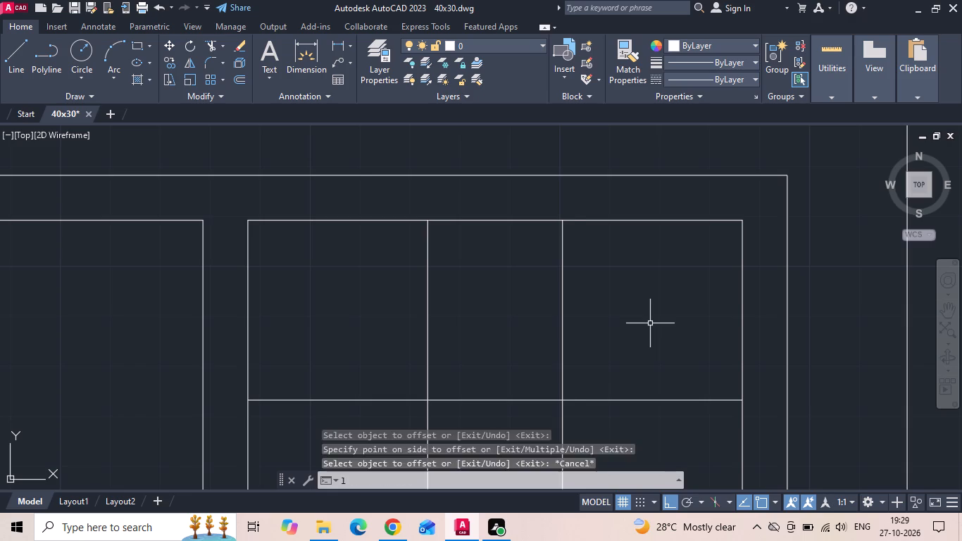
key(space)
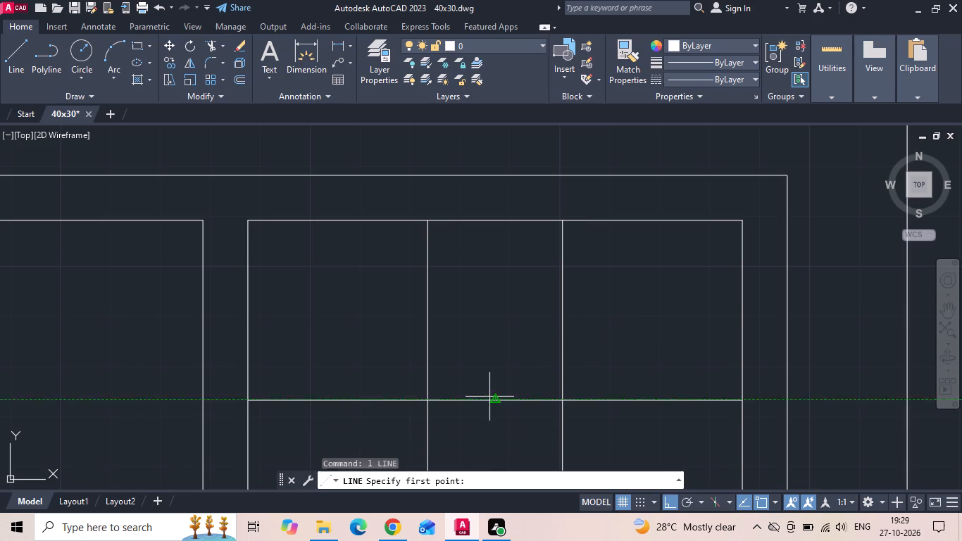
click(492, 399)
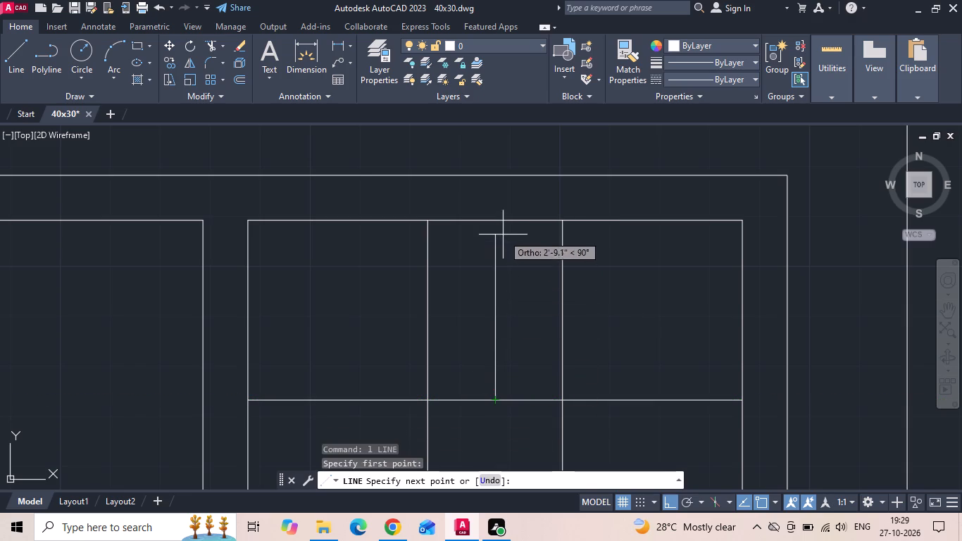
click(493, 218)
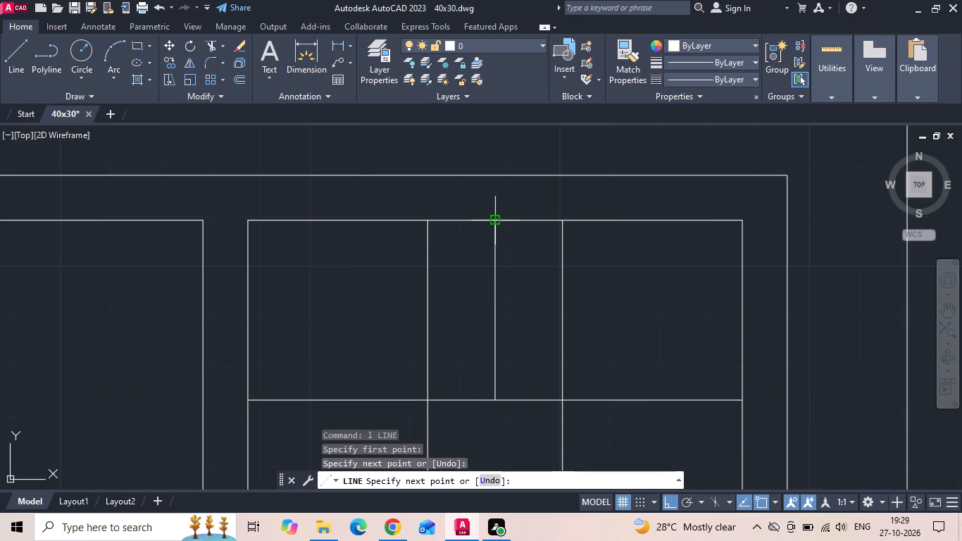
key(Escape)
Offset the landing's vertical centre line 10" to both the west and east for the winder treads.
key(o)
key(Return)
text(10)
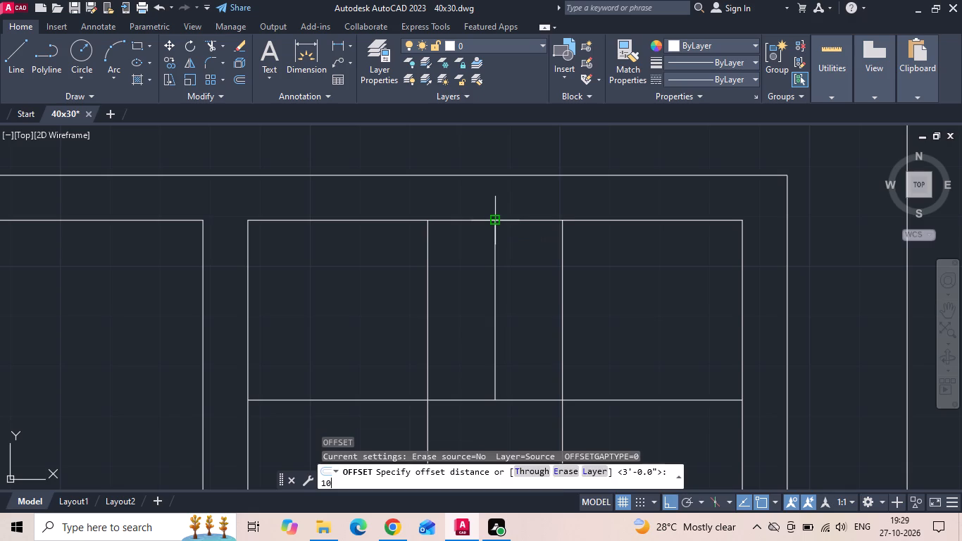
key(Return)
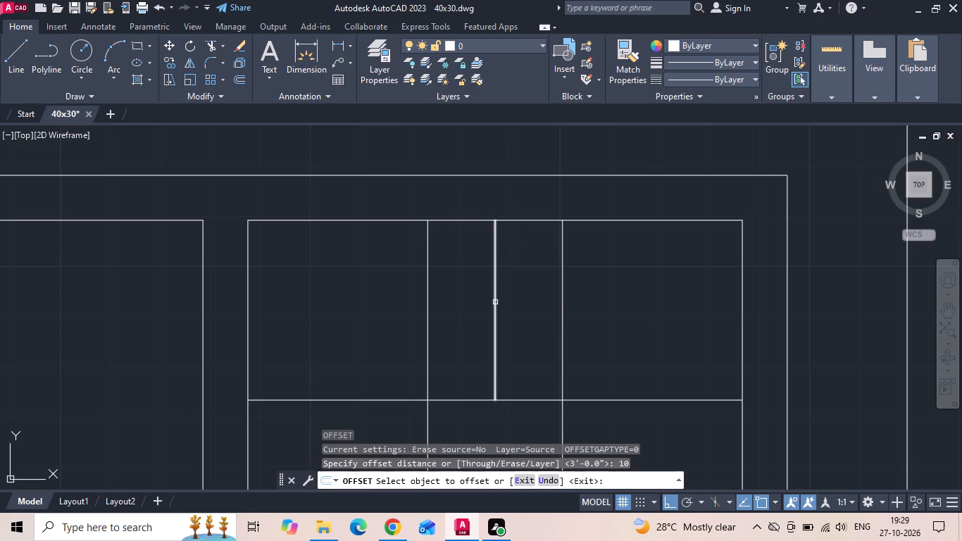
click(496, 304)
click(476, 330)
drag(494, 296, 525, 284)
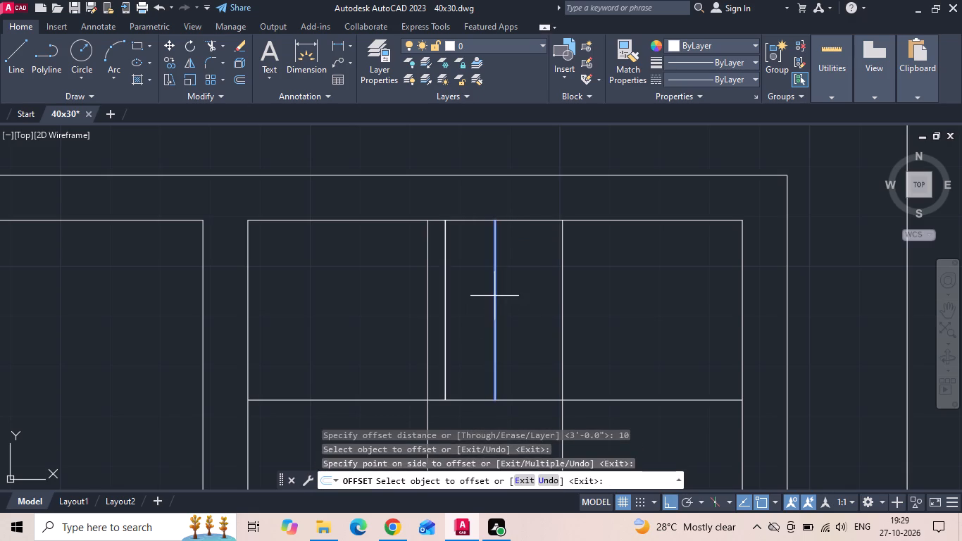
drag(525, 284, 581, 262)
click(590, 259)
key(Escape)
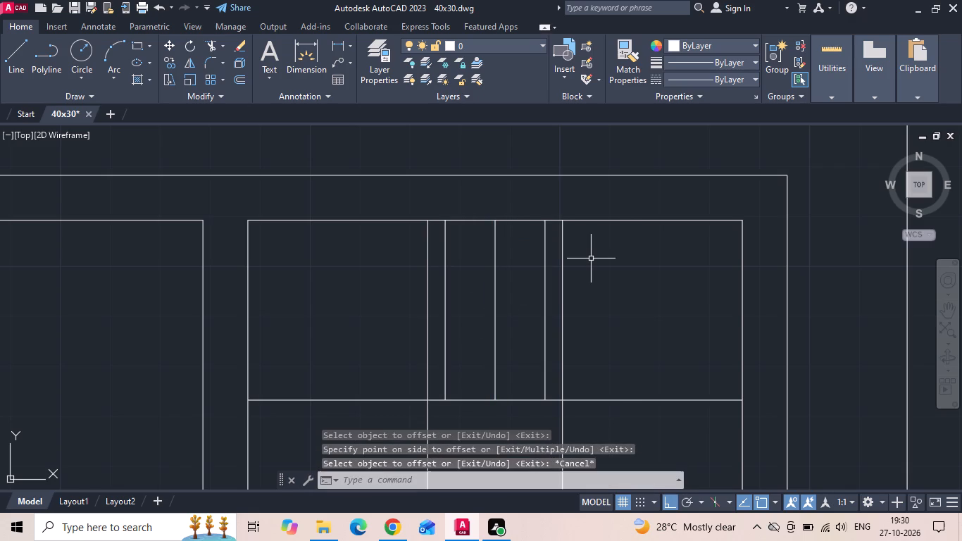
Measure the gap between the west offset tread line and the west flight's inner edge.
click(344, 46)
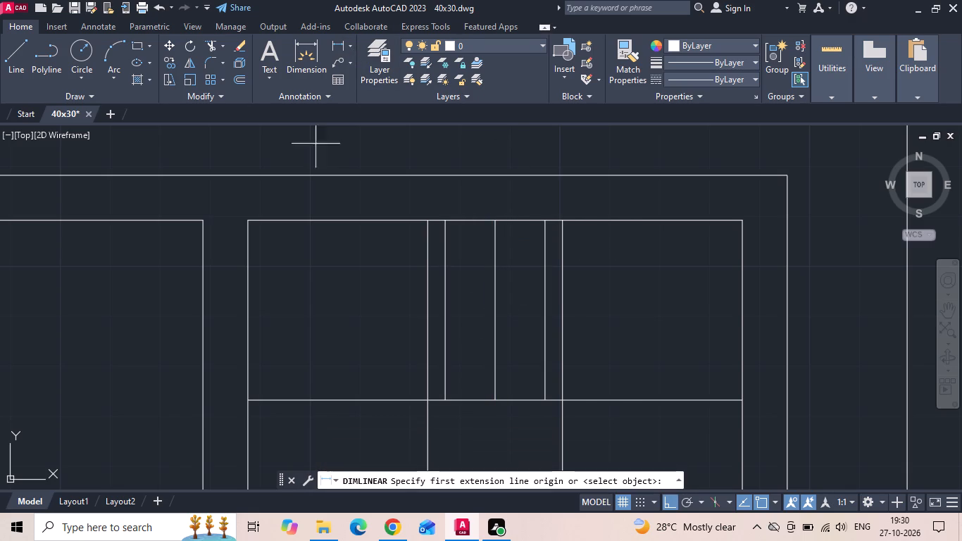
middle_drag(395, 274, 422, 207)
scroll(454, 344, up, 1)
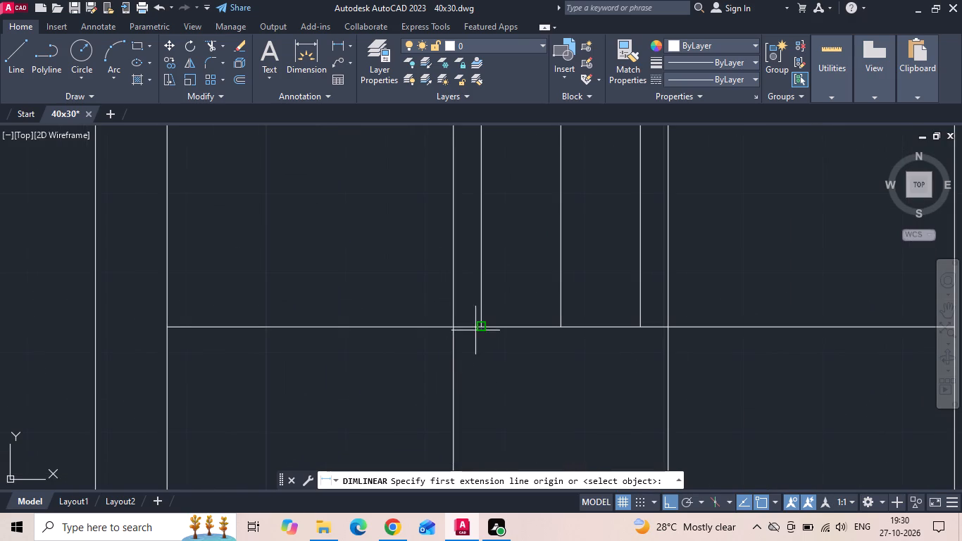
click(477, 328)
click(453, 326)
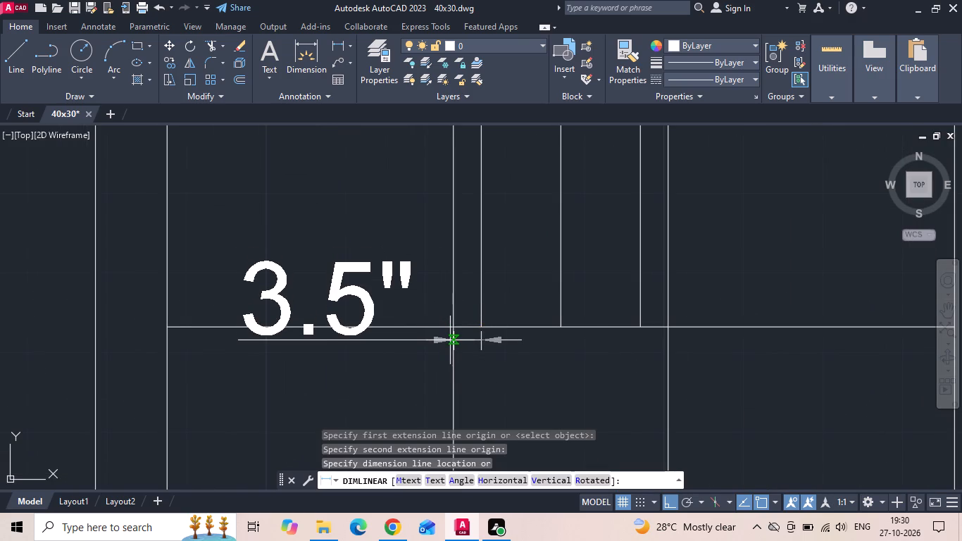
key(Escape)
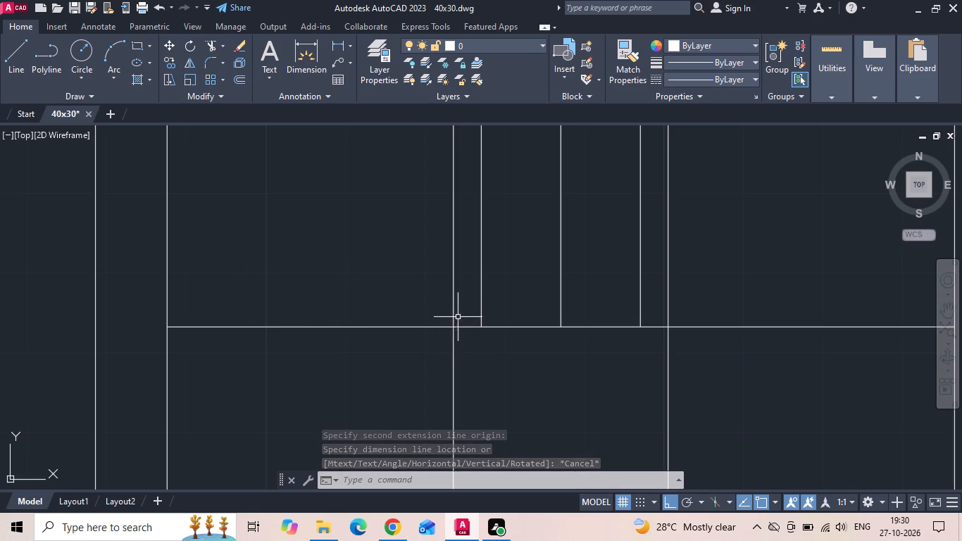
Move the west flight's inner edge line 3" to the east.
click(466, 299)
click(436, 280)
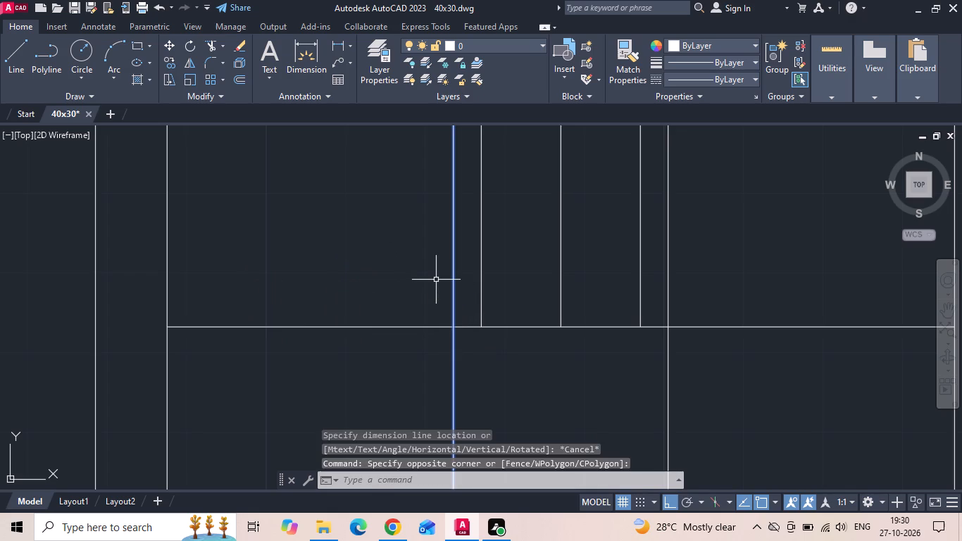
right_click(436, 279)
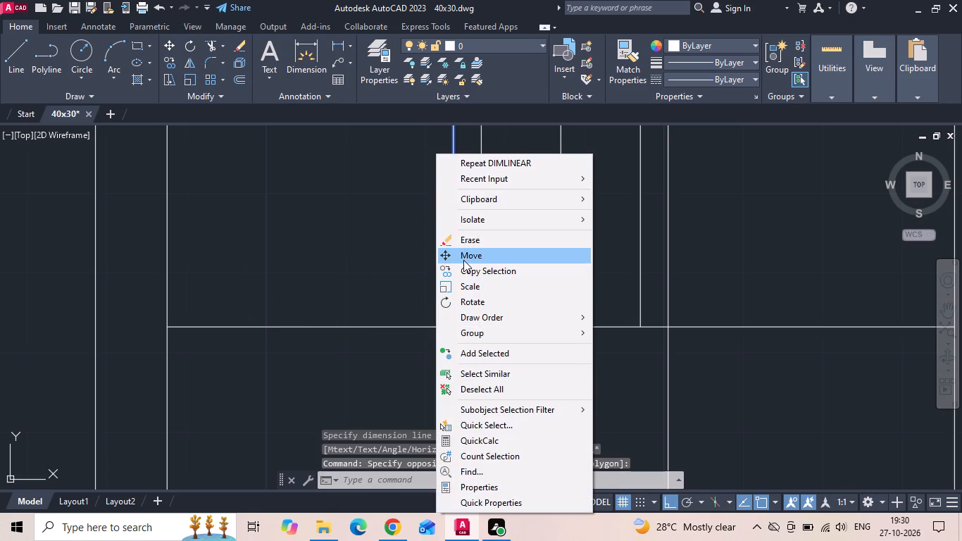
click(463, 260)
click(520, 428)
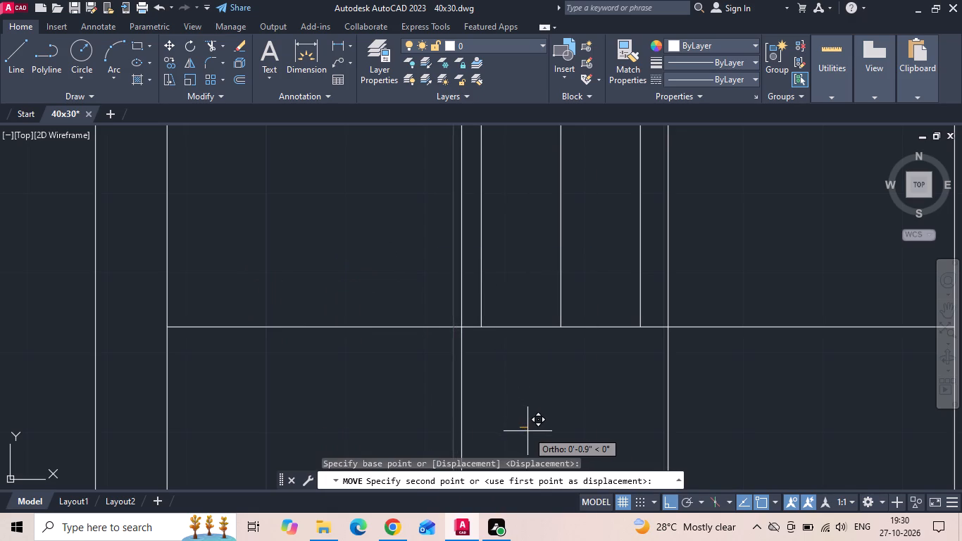
key(3)
key(Return)
Move the east flight's inner edge line 3" to the west.
click(759, 379)
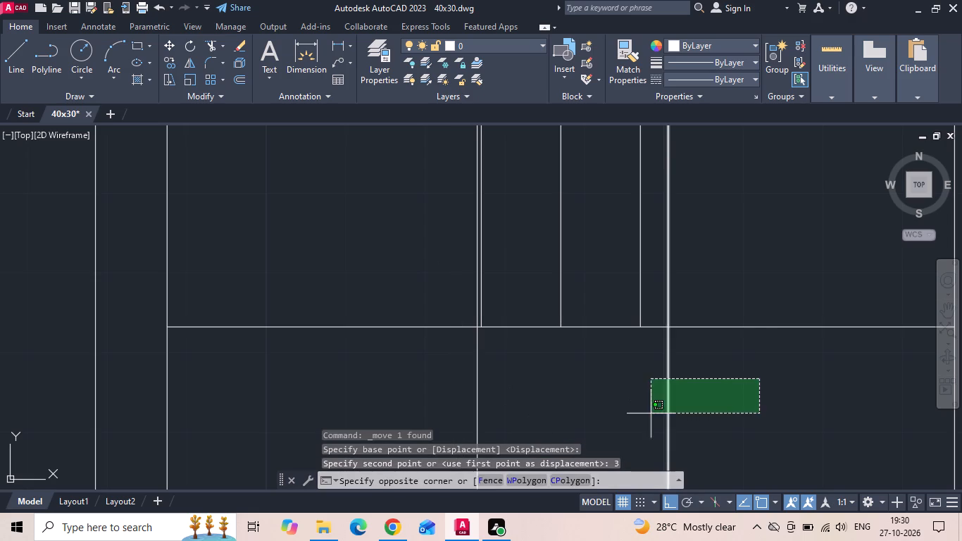
click(651, 413)
right_click(649, 413)
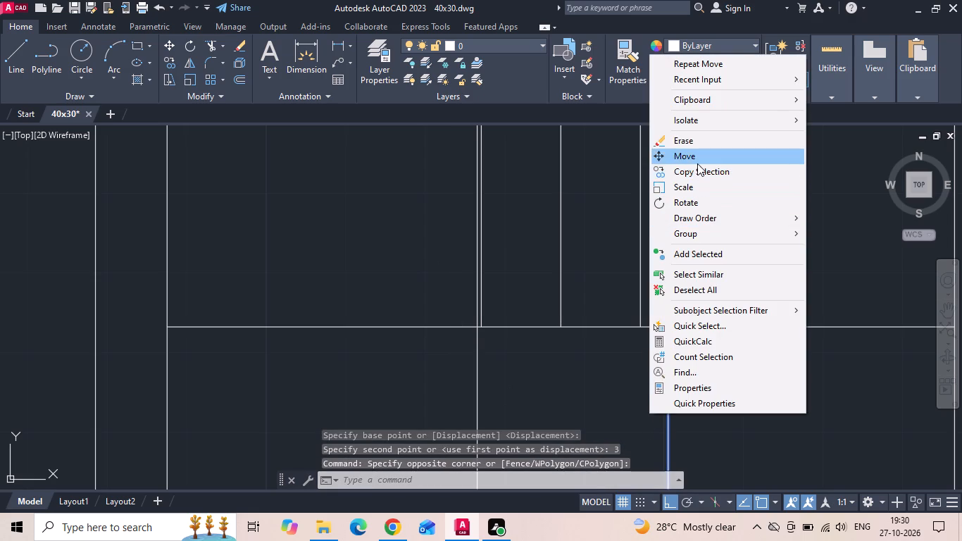
click(697, 163)
click(766, 260)
key(3)
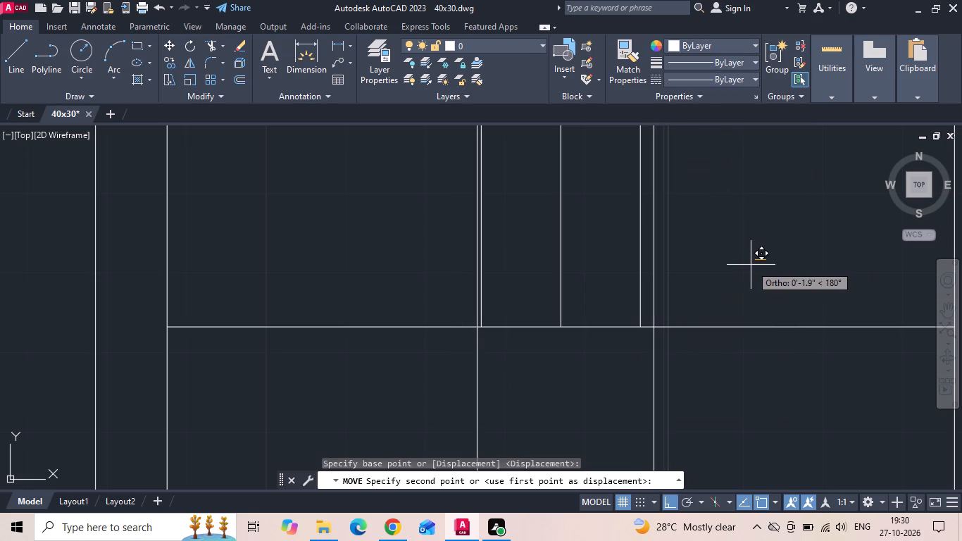
key(Return)
Move the landing's south edge line 3" to the south.
drag(750, 265, 743, 292)
click(722, 366)
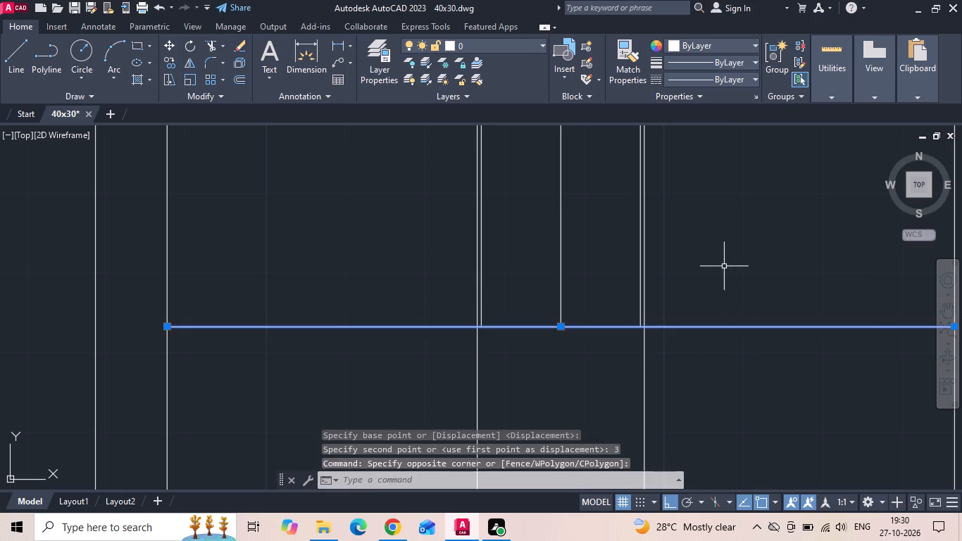
right_click(724, 266)
click(761, 257)
drag(762, 264, 762, 295)
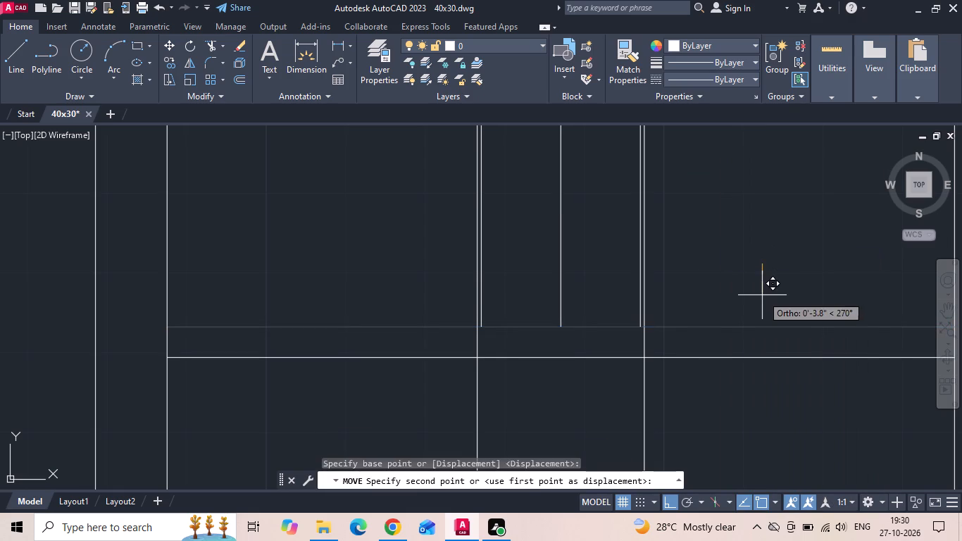
key(3)
key(Return)
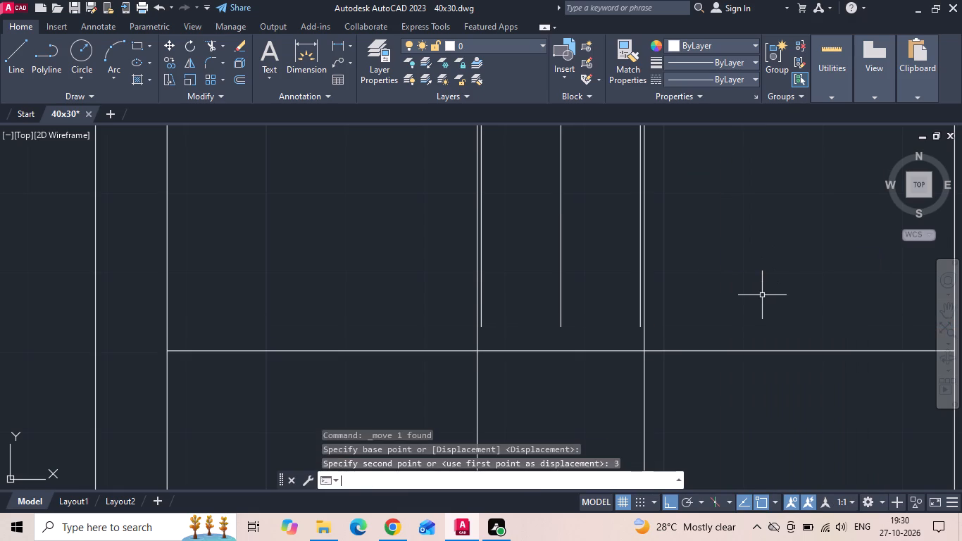
Extend the three vertical tread lines in the landing down to its south edge.
text(ex)
key(space)
key(space)
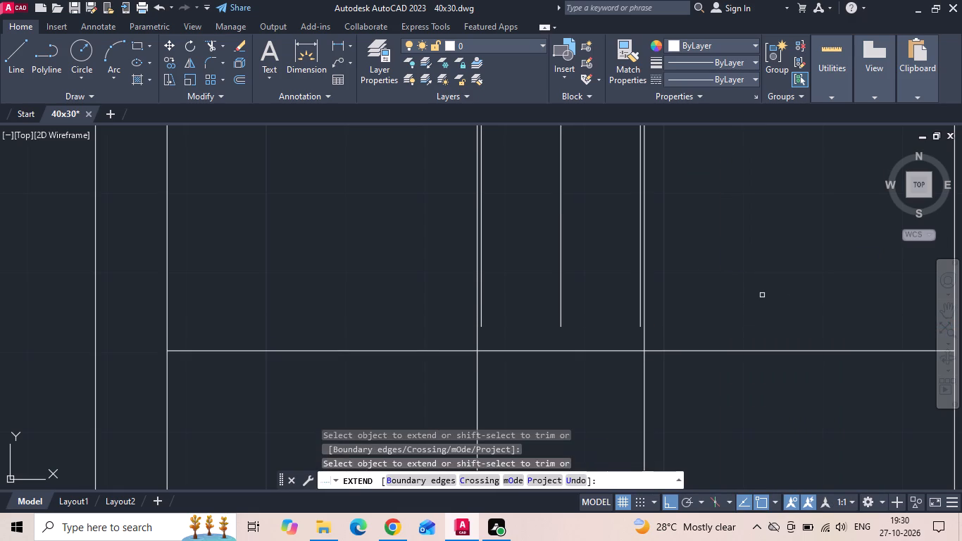
click(483, 322)
click(537, 306)
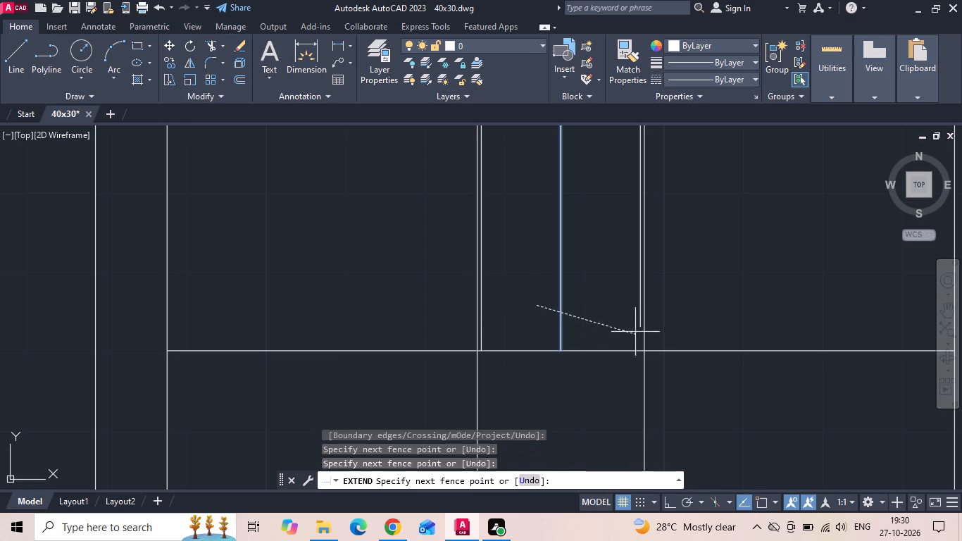
click(644, 322)
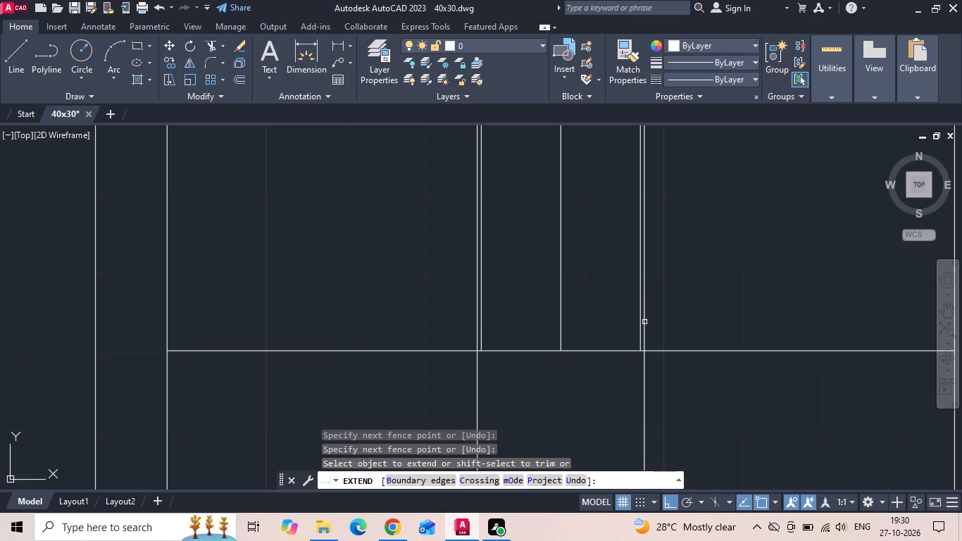
key(Escape)
Trim the parts of both flights' inner edge lines that lie north of the landing's south edge.
text(tr)
key(space)
key(space)
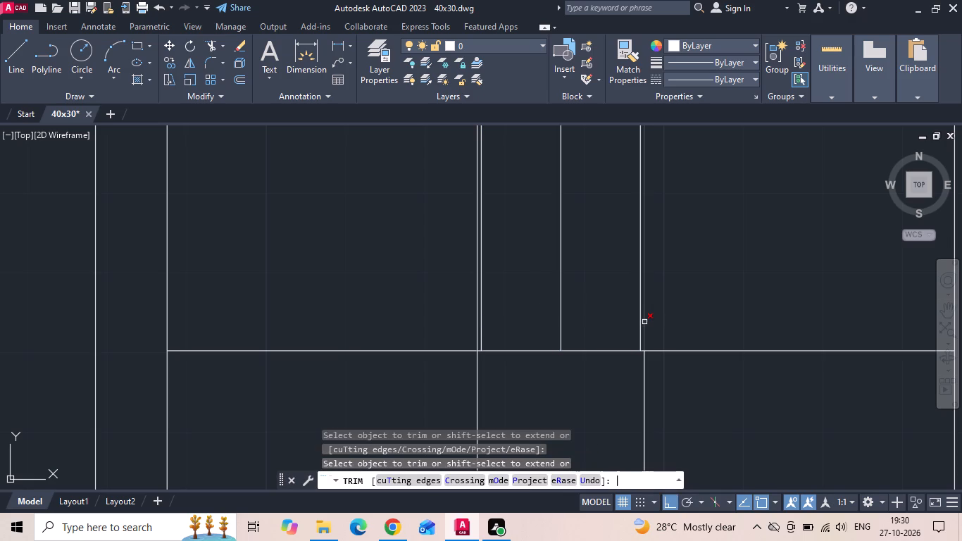
click(644, 322)
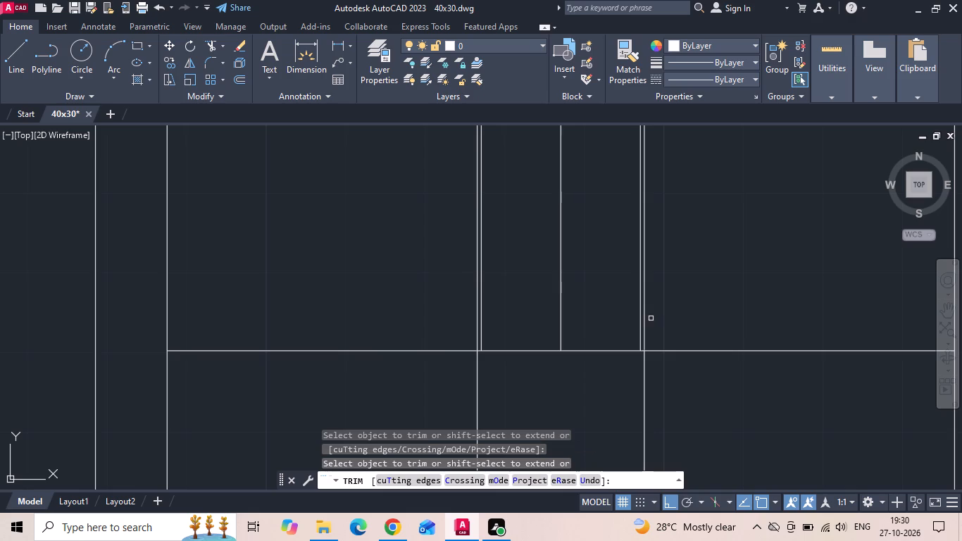
click(644, 325)
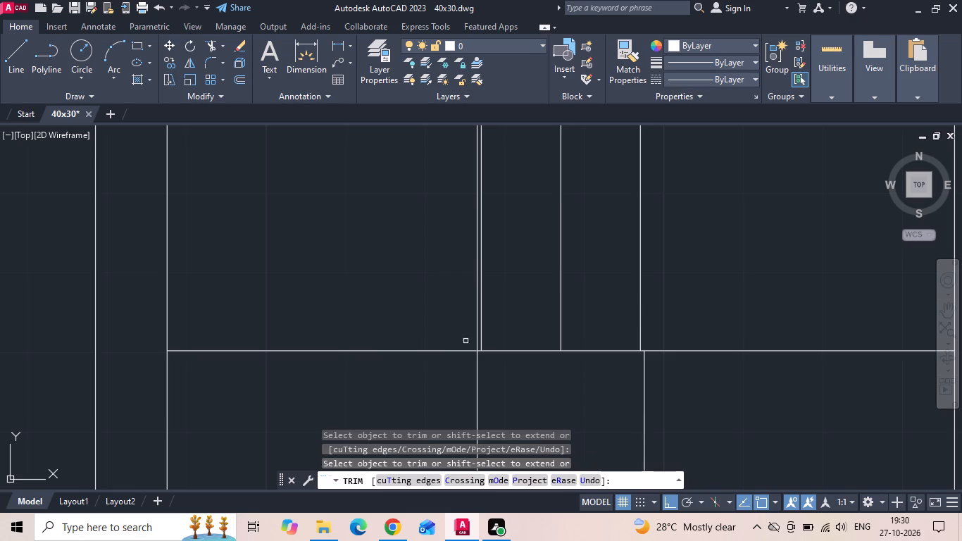
click(475, 333)
Examine the stair tread layout in the reference ground floor plan and compare it with the drafted stair bay.
scroll(475, 323, down, 2)
middle_drag(461, 313, 577, 323)
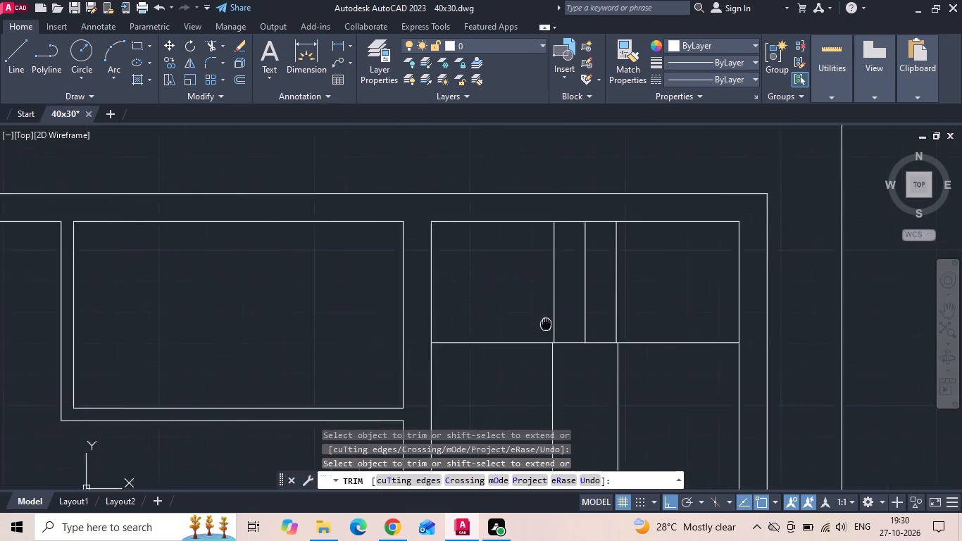
middle_drag(577, 323, 592, 323)
scroll(592, 323, down, 2)
middle_drag(80, 259, 232, 262)
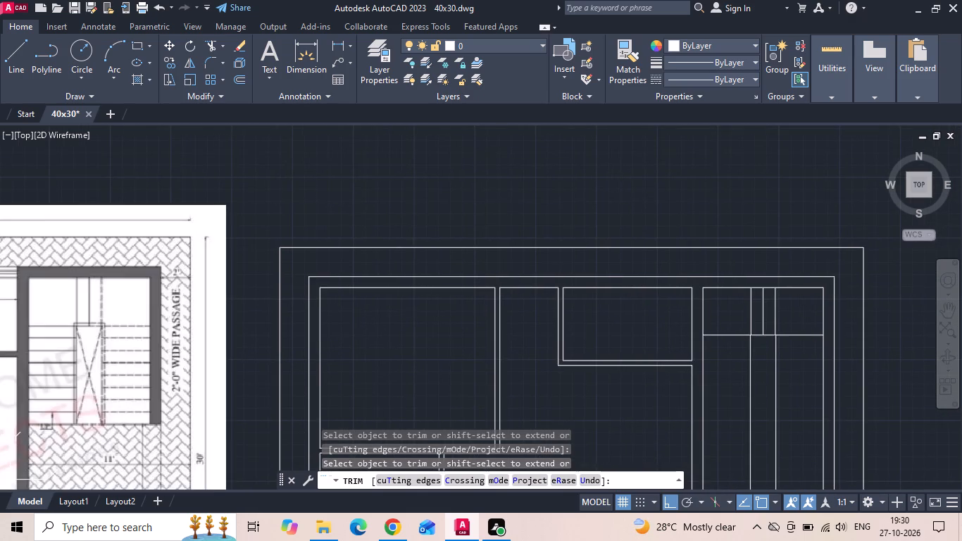
scroll(85, 332, up, 2)
scroll(139, 259, down, 2)
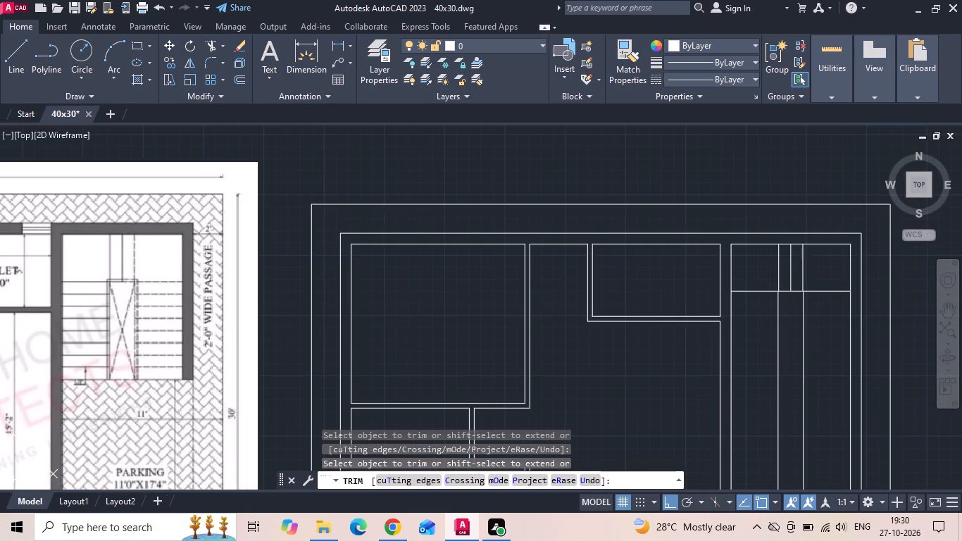
key(Escape)
scroll(139, 259, down, 1)
scroll(75, 271, up, 2)
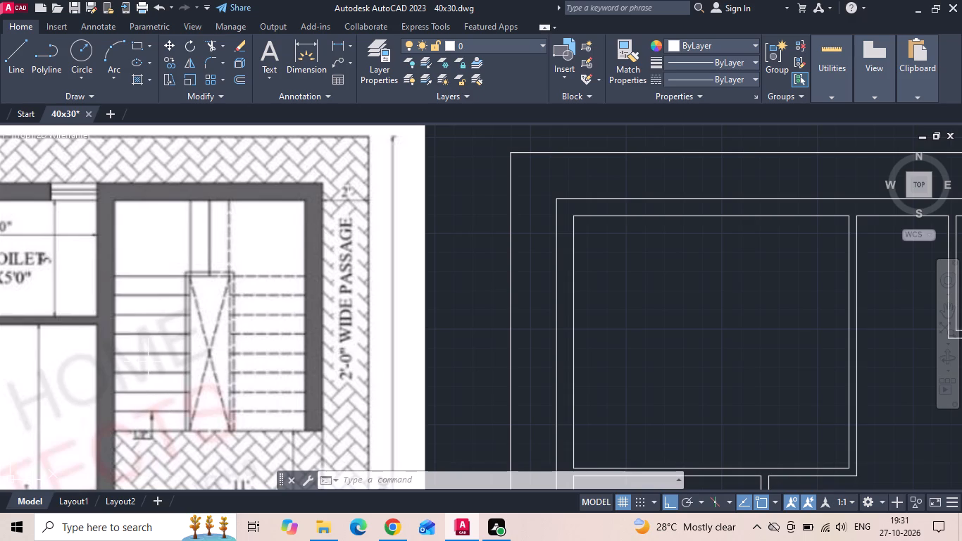
scroll(148, 318, down, 3)
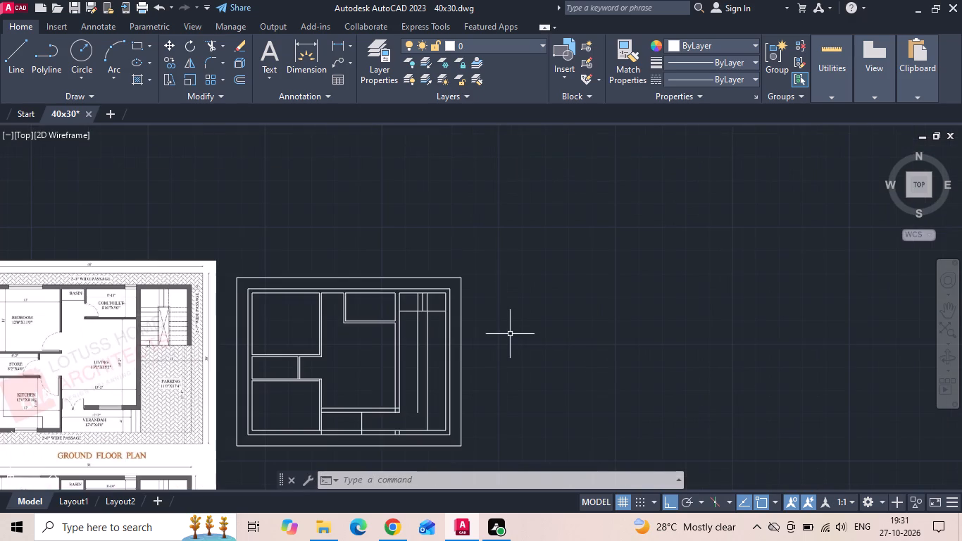
Copy the landing's south edge southward eight times at 10" spacing, from 10" to 80", as the flight treads.
scroll(399, 328, up, 3)
drag(546, 261, 541, 287)
click(534, 310)
right_click(534, 310)
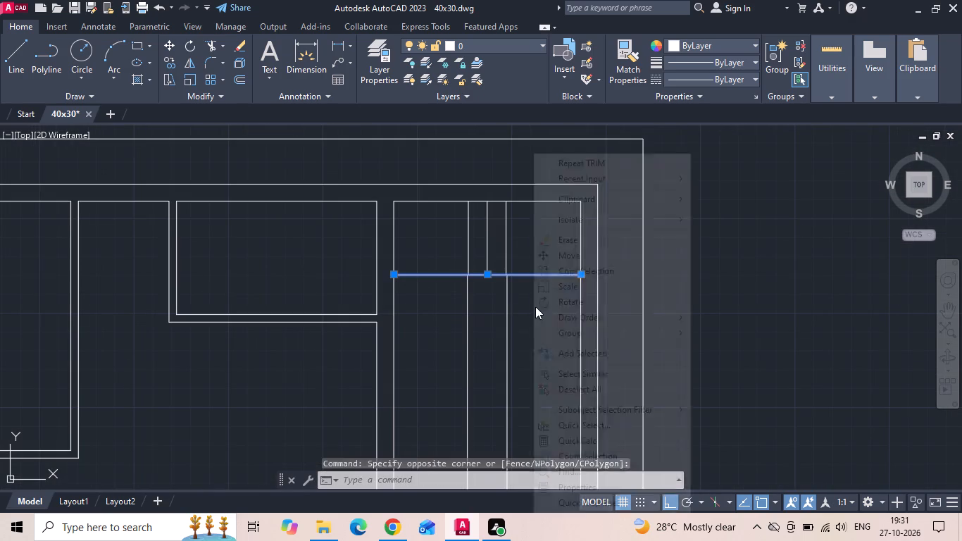
click(585, 275)
drag(668, 282, 673, 308)
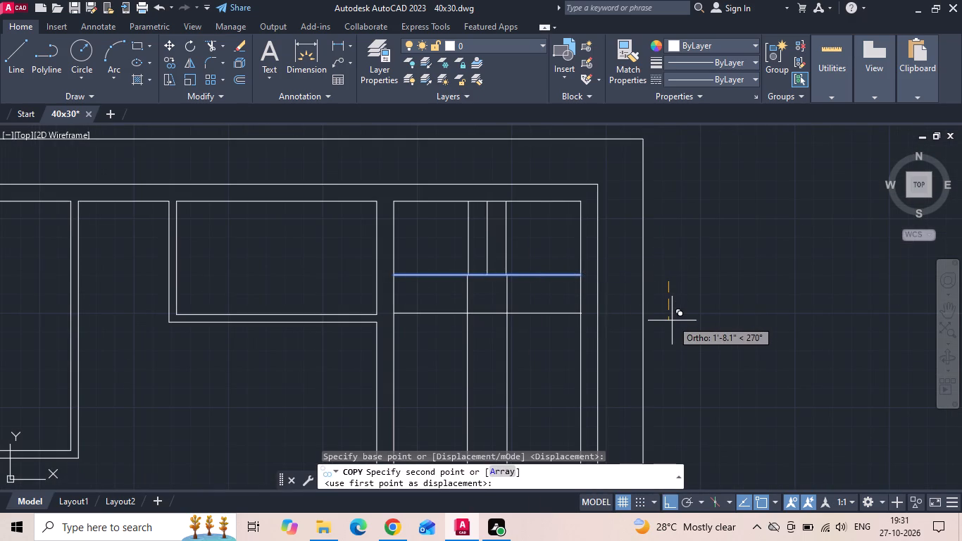
text(10)
key(Return)
text(20)
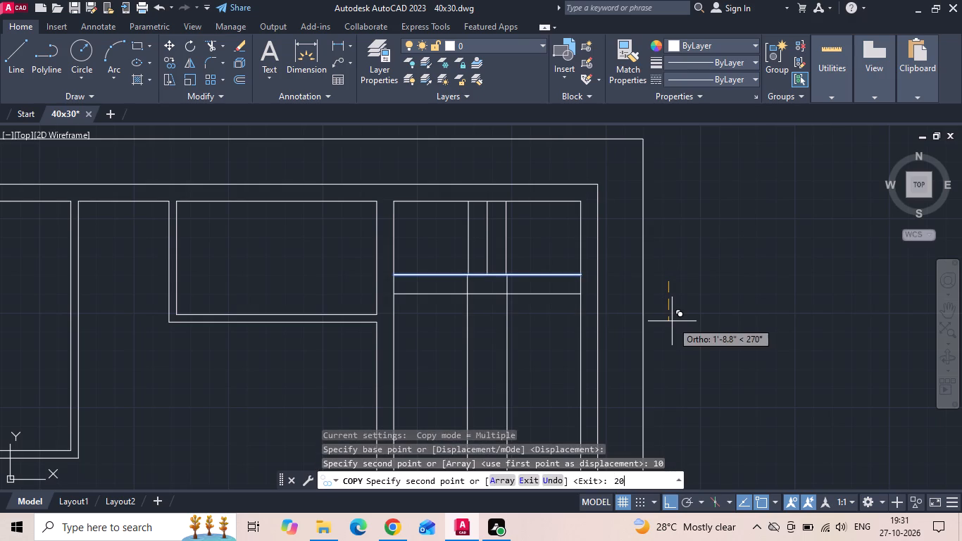
key(Return)
text(30)
key(Return)
text(40)
key(Return)
text(50)
key(Return)
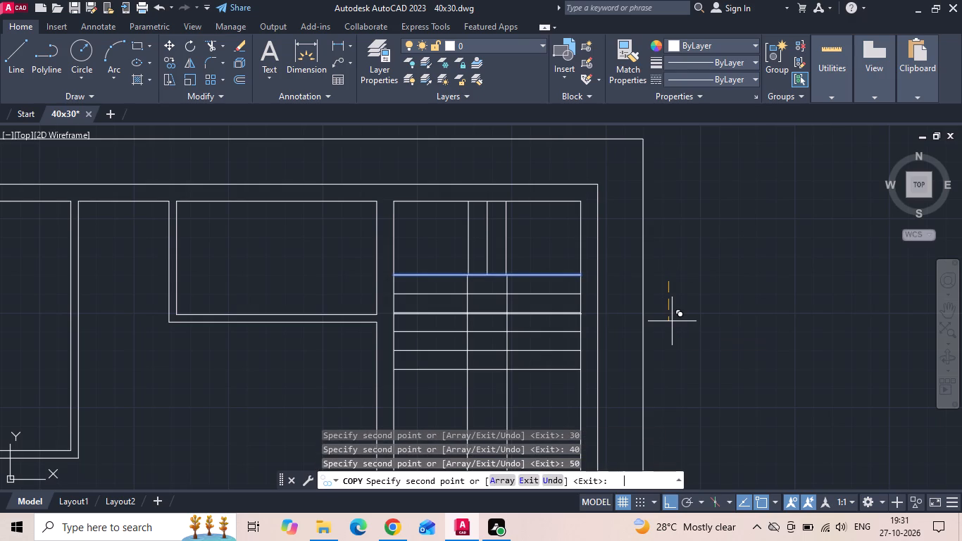
text(60)
key(Return)
text(70)
key(Return)
text(80)
key(Return)
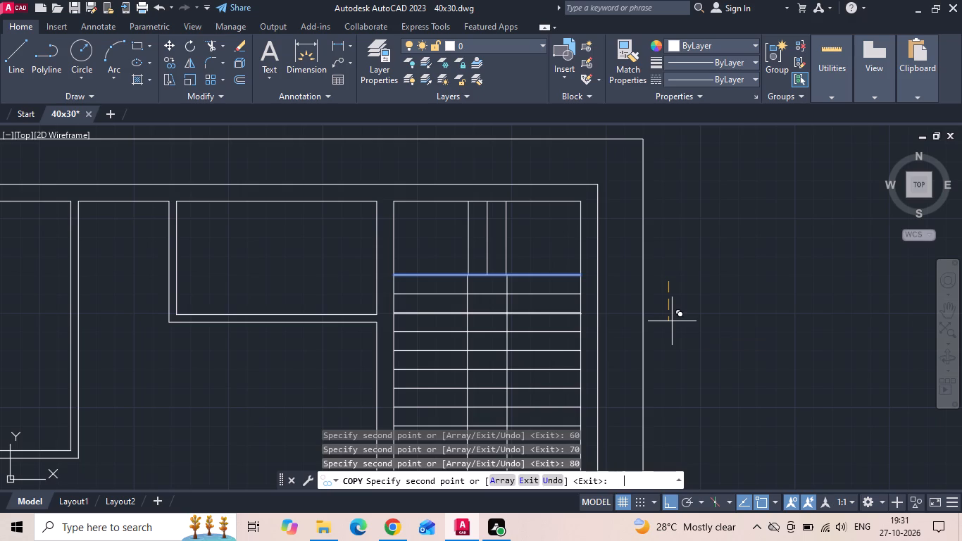
key(Escape)
Trim the copied tread lines out of the stairwell gap between the two flights.
text(tr)
key(space)
key(space)
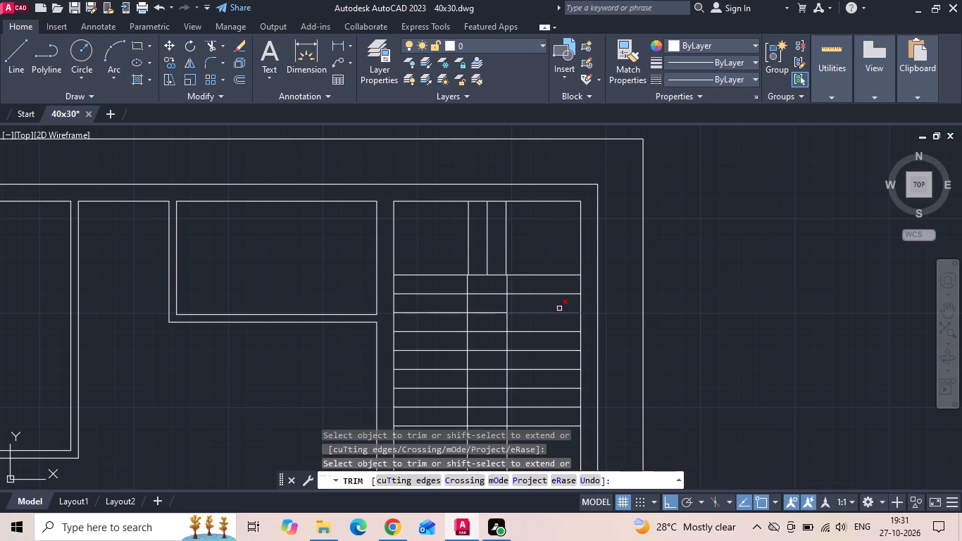
middle_drag(555, 304, 561, 214)
click(487, 198)
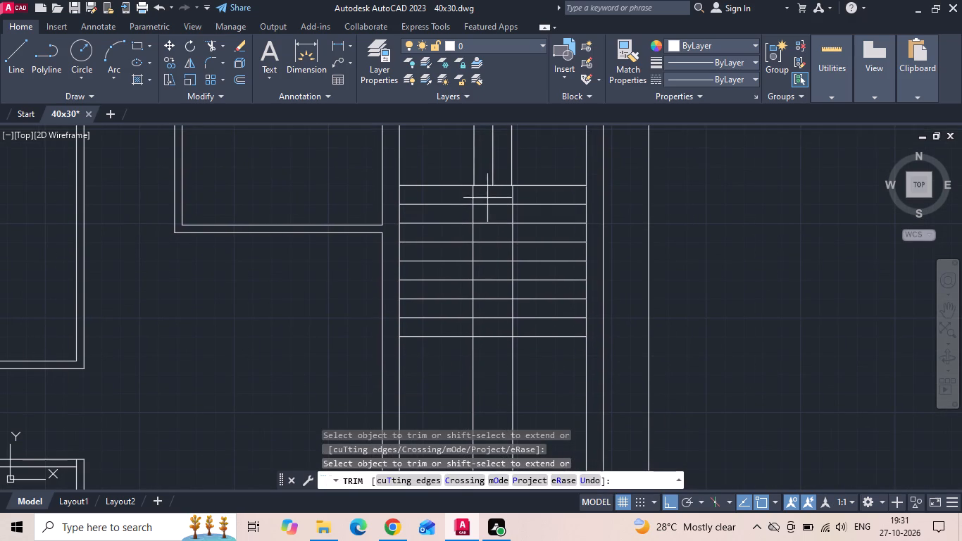
click(484, 375)
drag(454, 390, 467, 383)
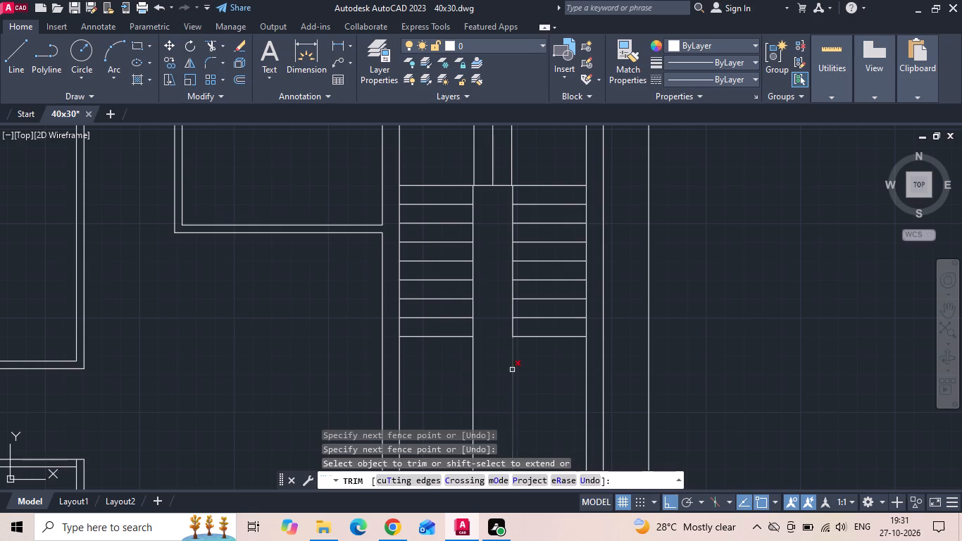
Trim both flights' inner edge lines where they run south past the last tread.
click(513, 369)
click(487, 387)
click(446, 392)
key(Escape)
Save the drawing.
key(ctrl+s)
key(ctrl+s)
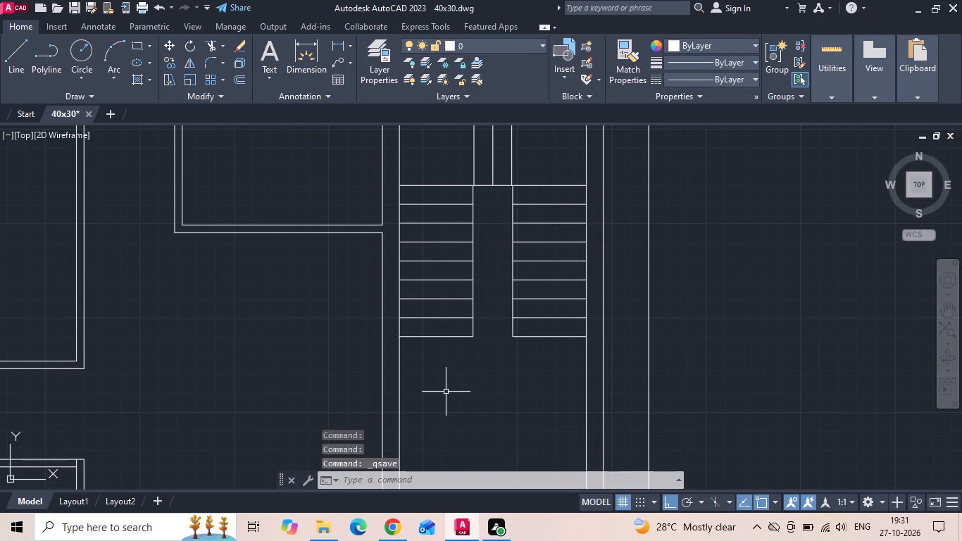
Extend the east flight's southernmost tread line across the east wall to its outer face.
scroll(595, 314, down, 2)
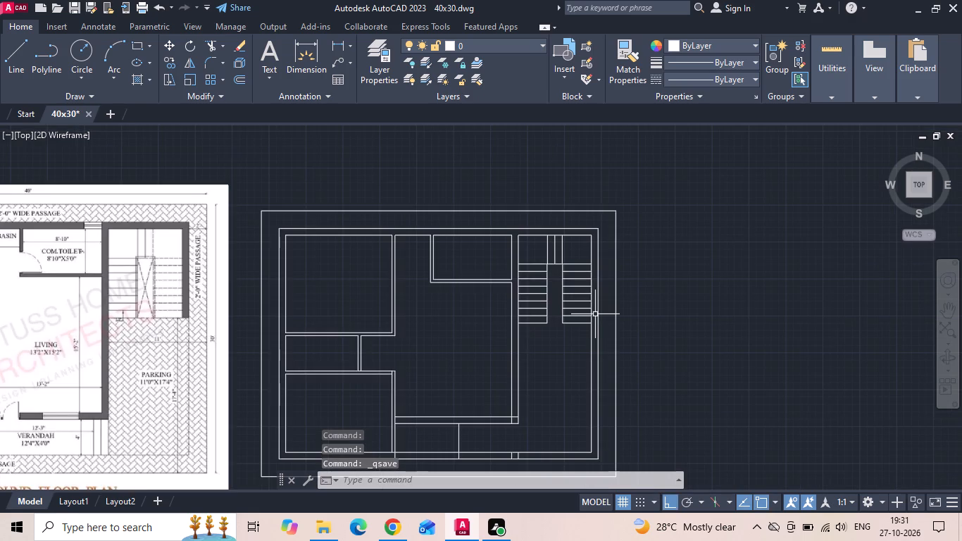
text(ex)
key(space)
key(space)
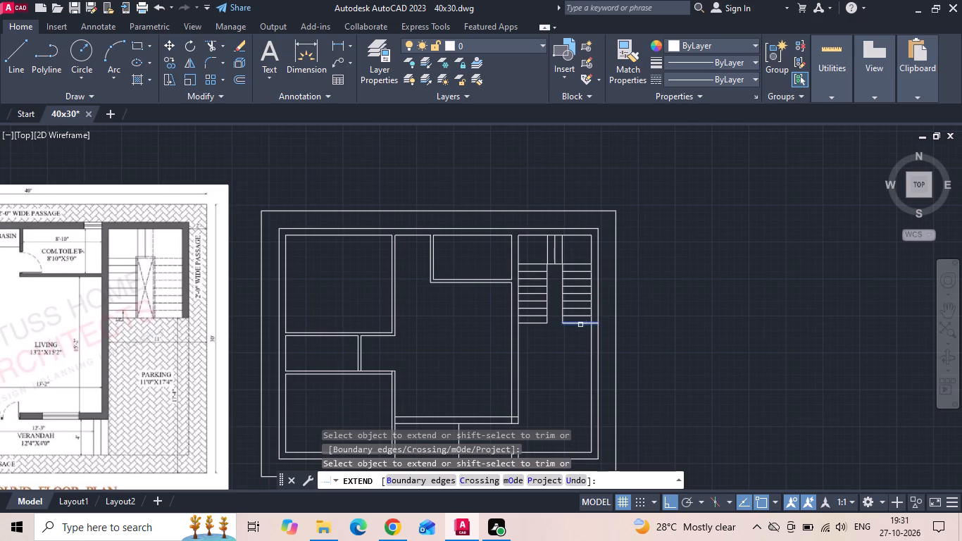
click(580, 325)
key(Escape)
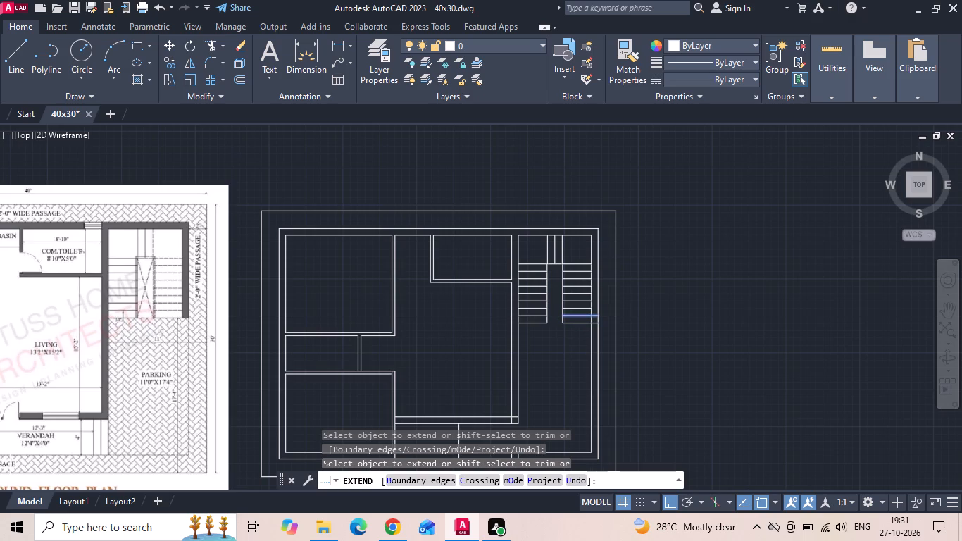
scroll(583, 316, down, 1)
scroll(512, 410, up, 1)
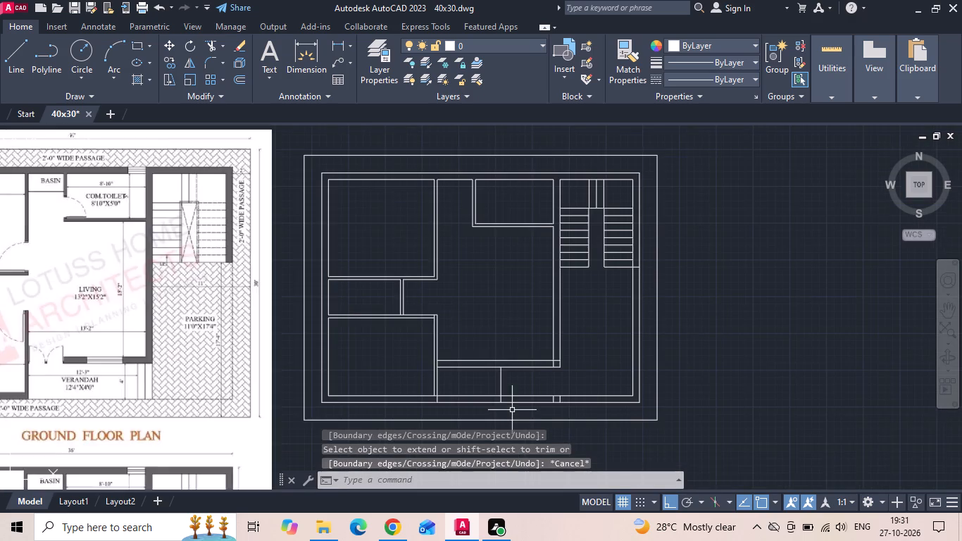
Trim the inner wall lines bordering the parking area: the east wall south of the stairs and the adjoining south wall.
middle_drag(512, 410, 542, 392)
text(tr)
key(space)
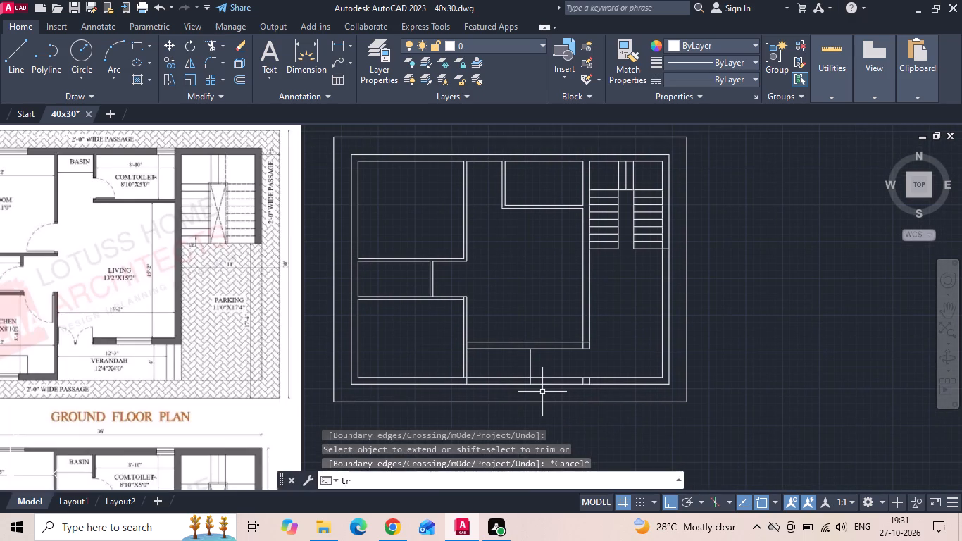
key(space)
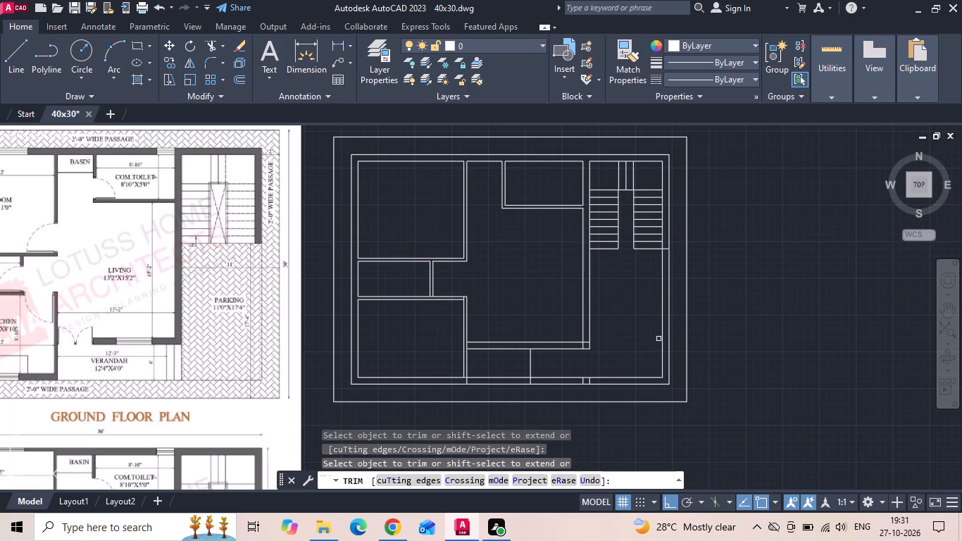
click(661, 342)
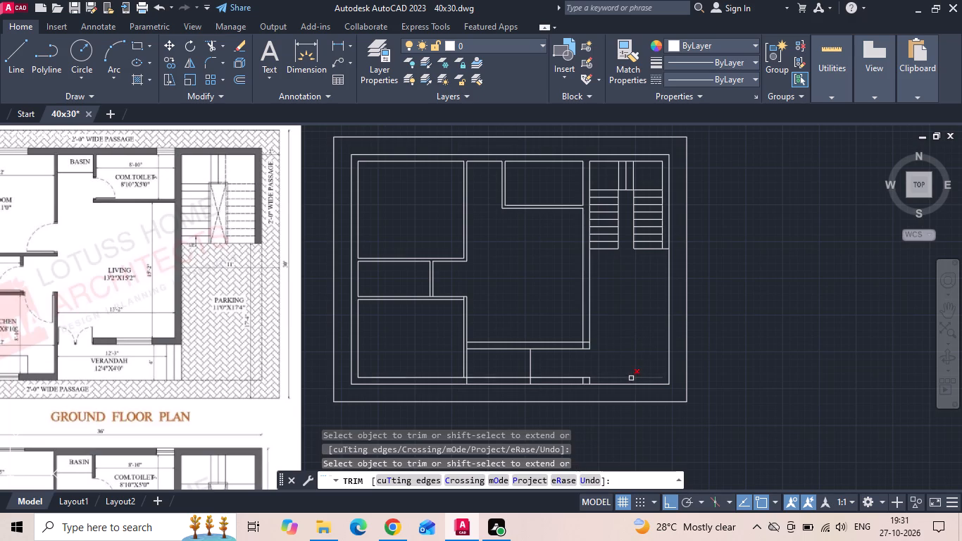
click(631, 378)
Trim the south wall's inner line along the verandah and remove the leftover partition and wall-end lines there.
scroll(536, 361, up, 1)
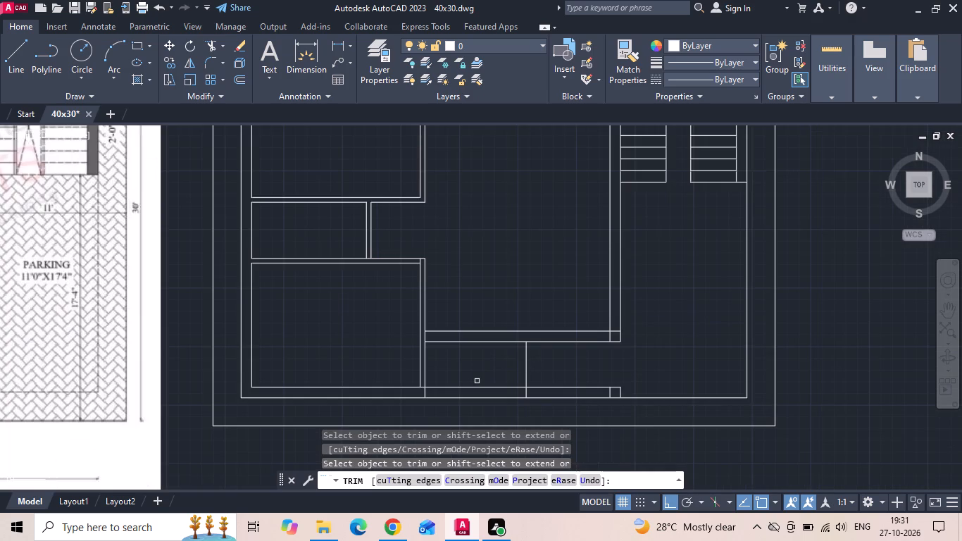
click(470, 387)
drag(482, 380, 499, 380)
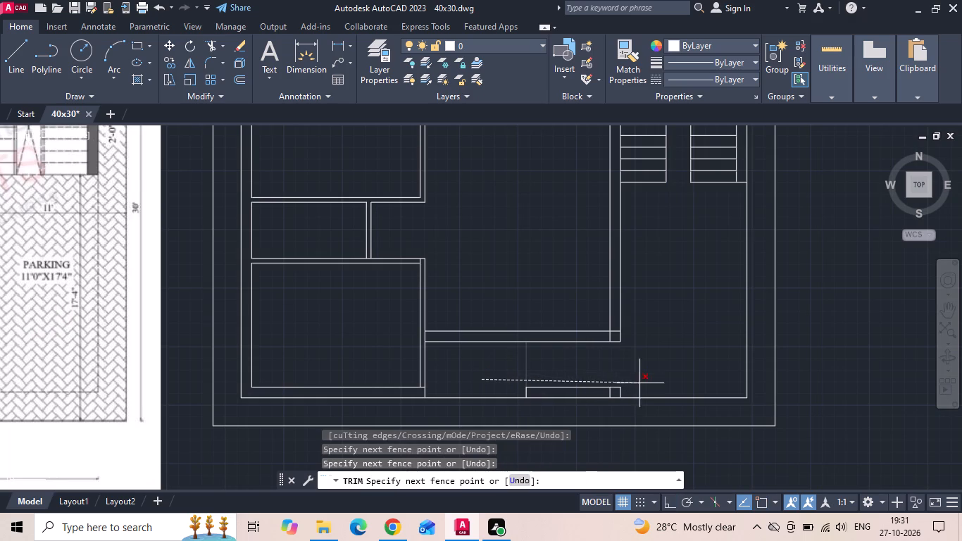
click(648, 392)
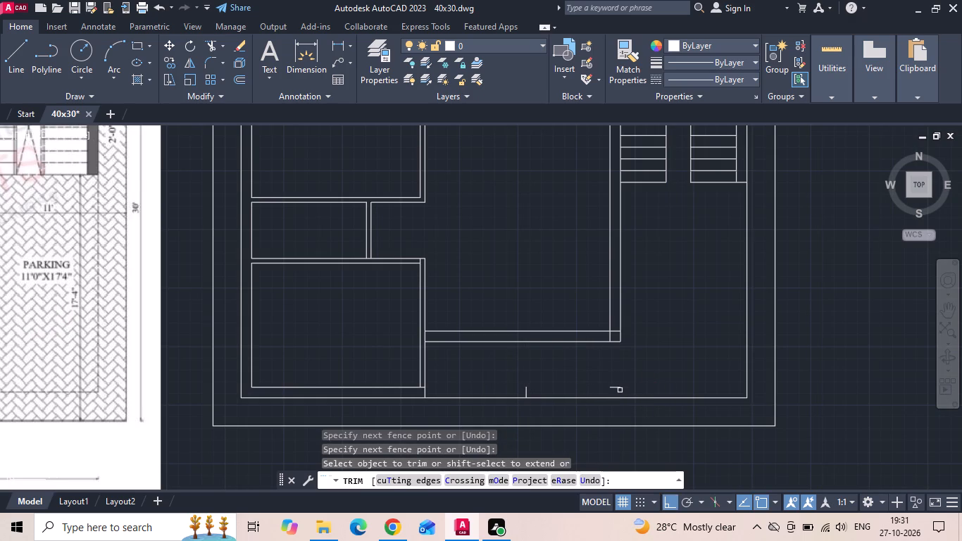
click(620, 390)
click(613, 375)
click(528, 386)
Trim the overlapping wall lines inside the living room's southeast corner.
scroll(623, 337, up, 2)
drag(604, 316, 600, 328)
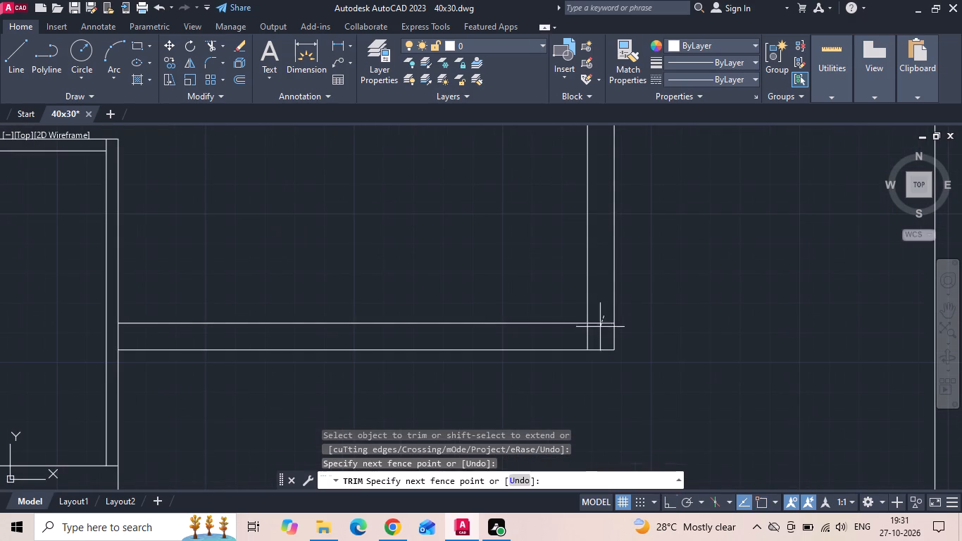
drag(600, 328, 577, 338)
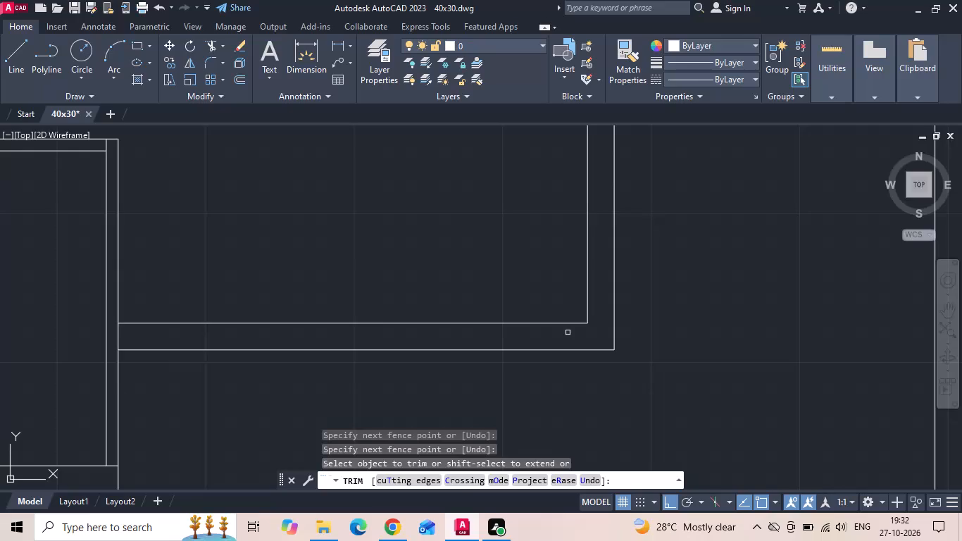
Trim the wall line stub at the kitchen's southeast corner and the line closing the living room wall's west end.
scroll(450, 306, down, 3)
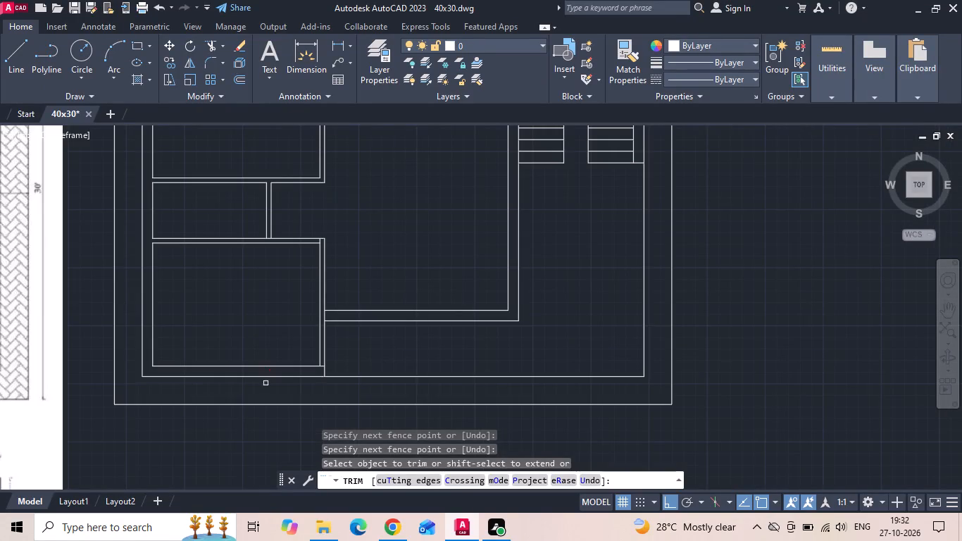
scroll(285, 384, up, 2)
click(366, 342)
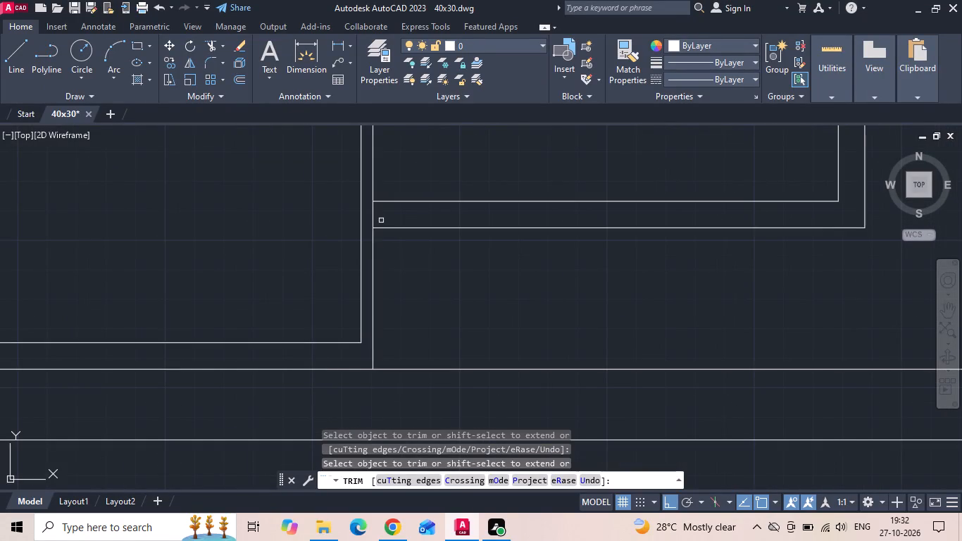
click(374, 213)
key(Escape)
Offset the stairs' northernmost tread line 1" north and both flights' inner edge lines 1" outward from the stairwell gap.
scroll(503, 344, down, 3)
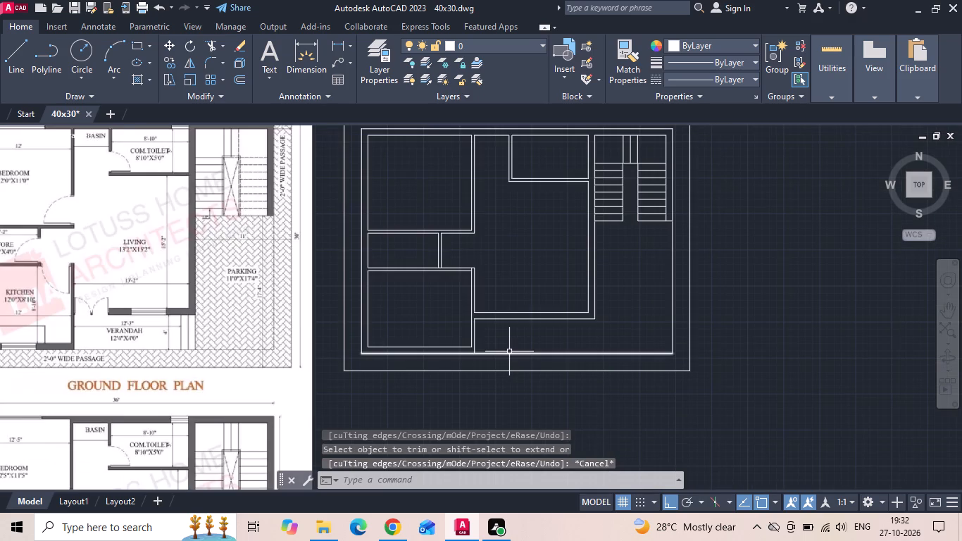
middle_drag(499, 347, 530, 335)
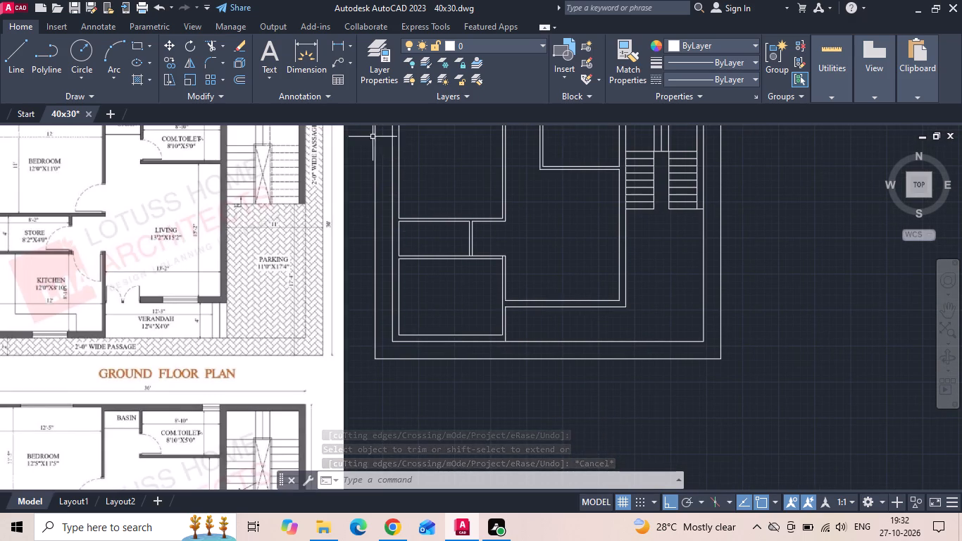
scroll(244, 144, up, 4)
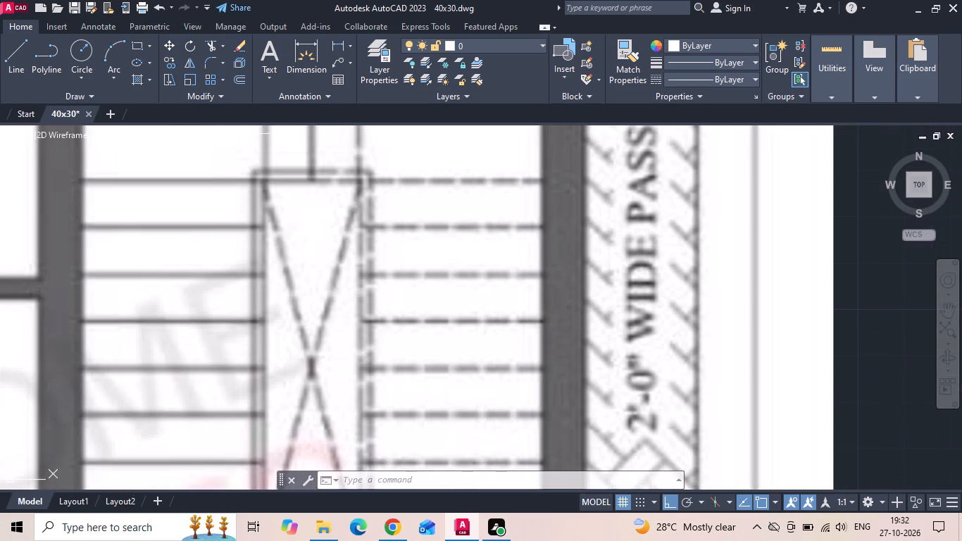
scroll(227, 224, down, 1)
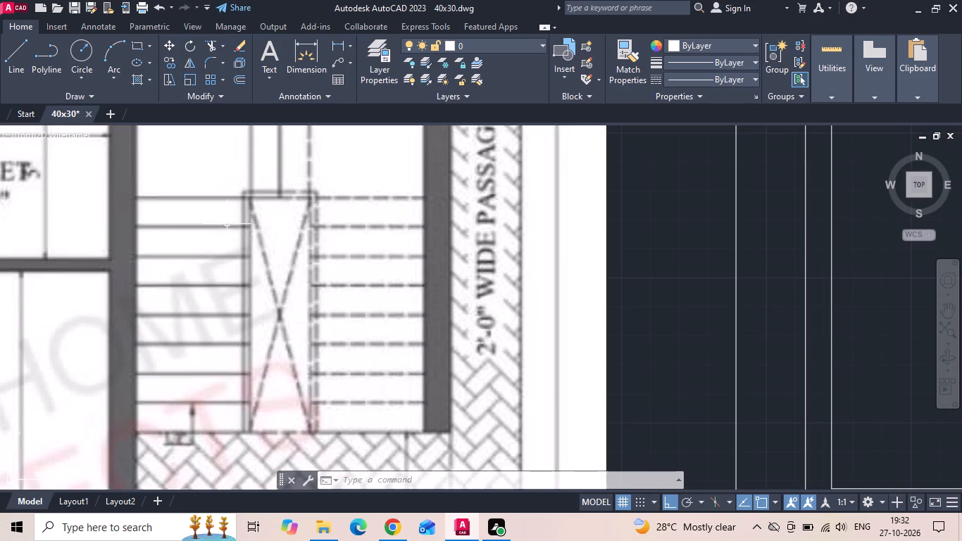
scroll(227, 224, down, 1)
text(o 1)
key(space)
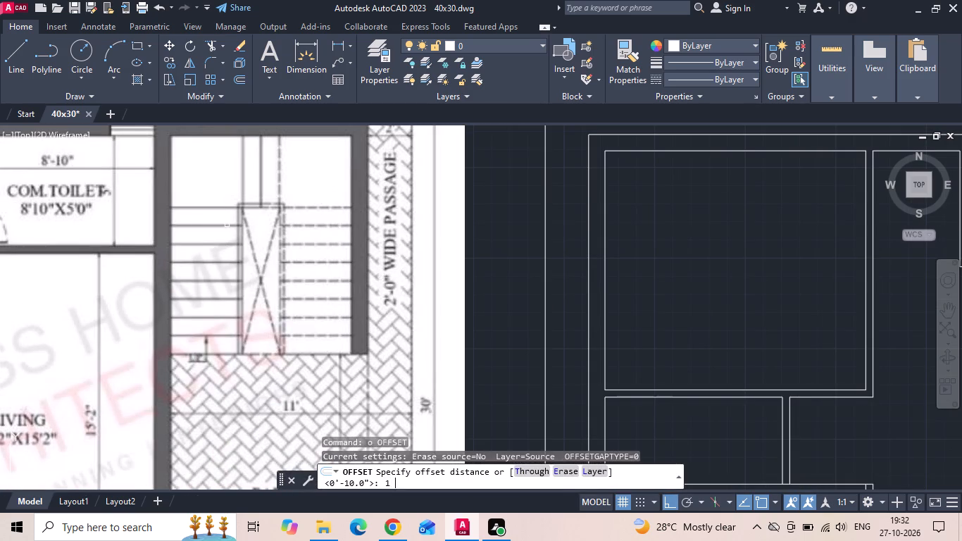
scroll(446, 316, down, 1)
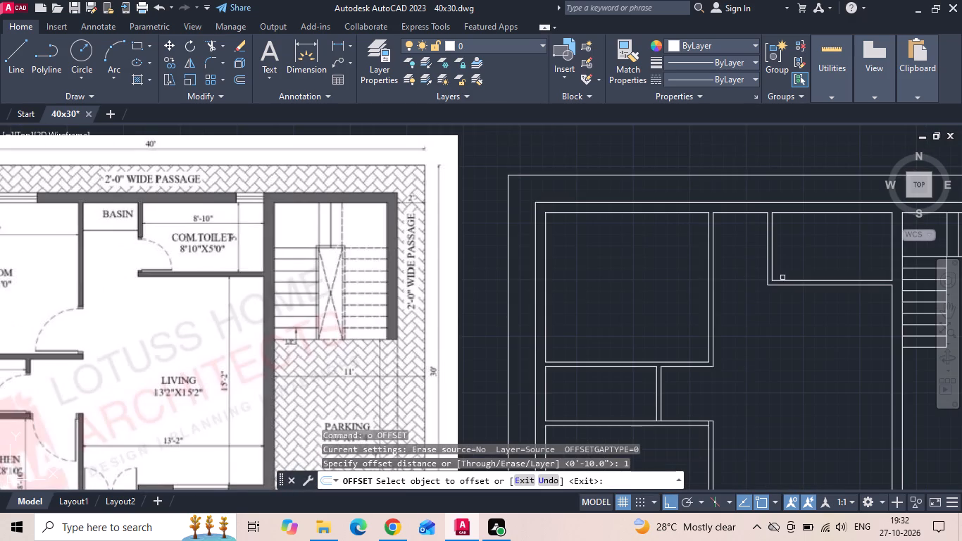
middle_drag(783, 277, 368, 271)
scroll(518, 271, up, 3)
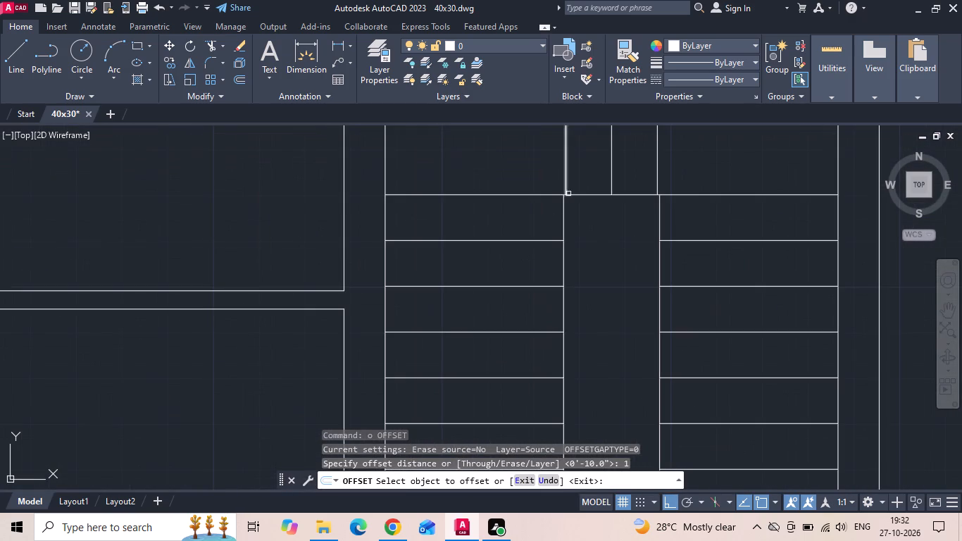
click(575, 193)
click(578, 187)
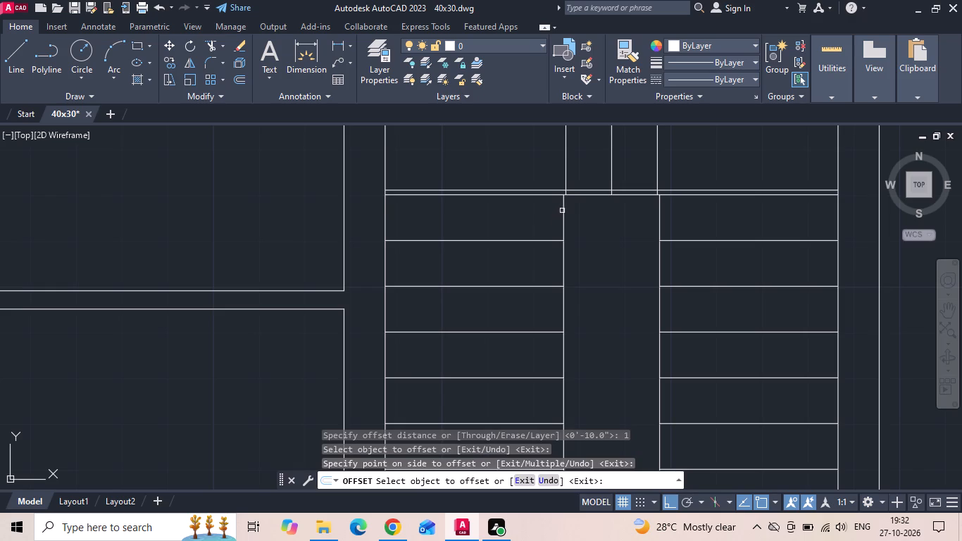
drag(563, 209, 552, 214)
click(523, 211)
click(660, 210)
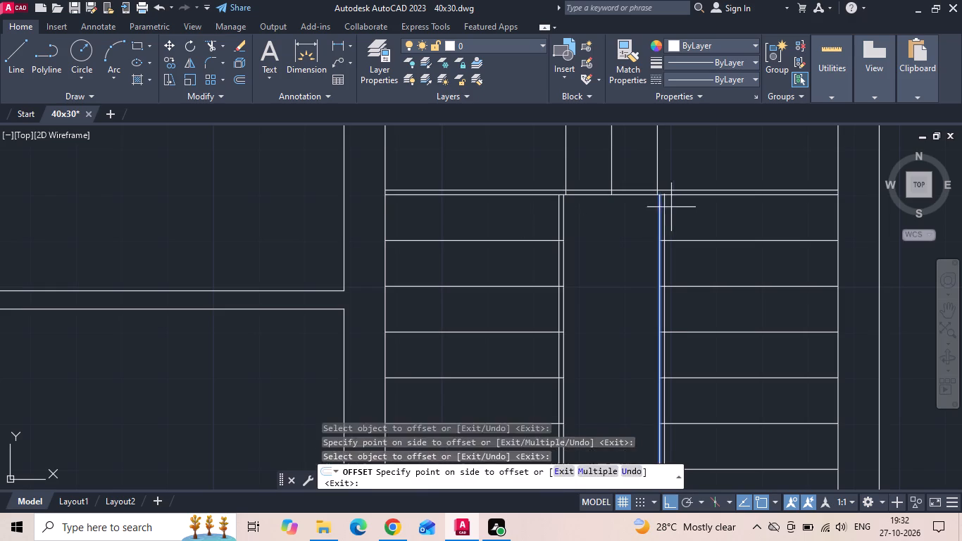
click(672, 207)
key(Escape)
Fillet the offset tread line with both offset edge lines into square corners at the stairwell's north end.
key(f)
key(space)
scroll(583, 213, up, 1)
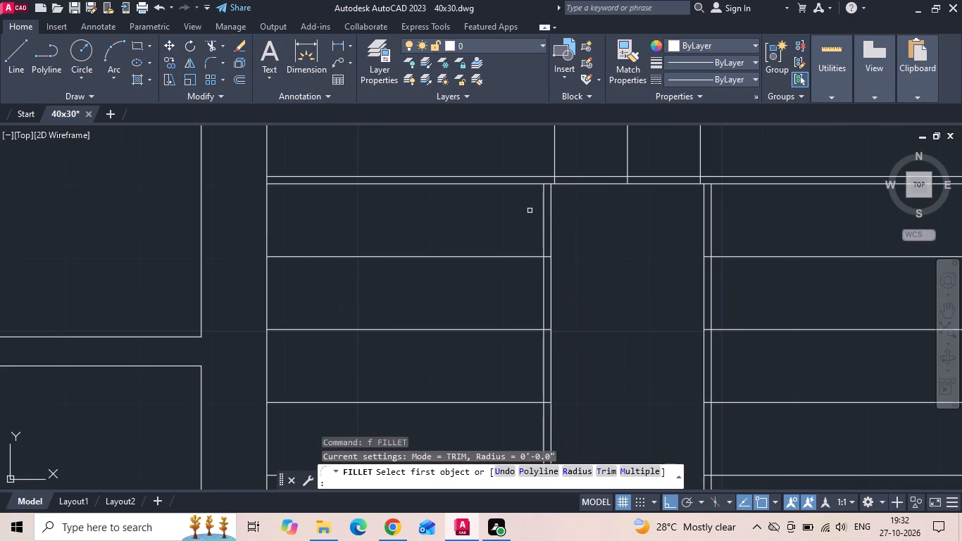
click(542, 203)
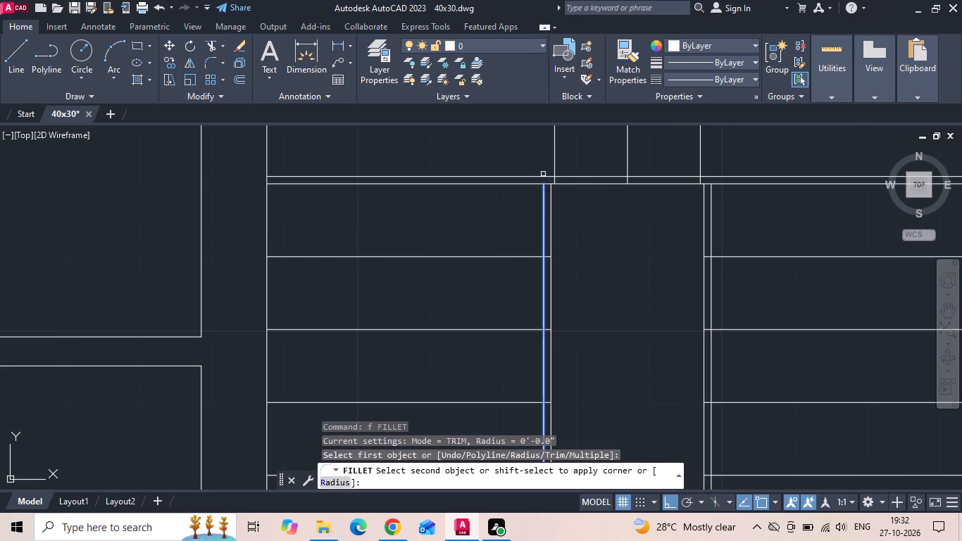
click(544, 177)
key(space)
click(710, 176)
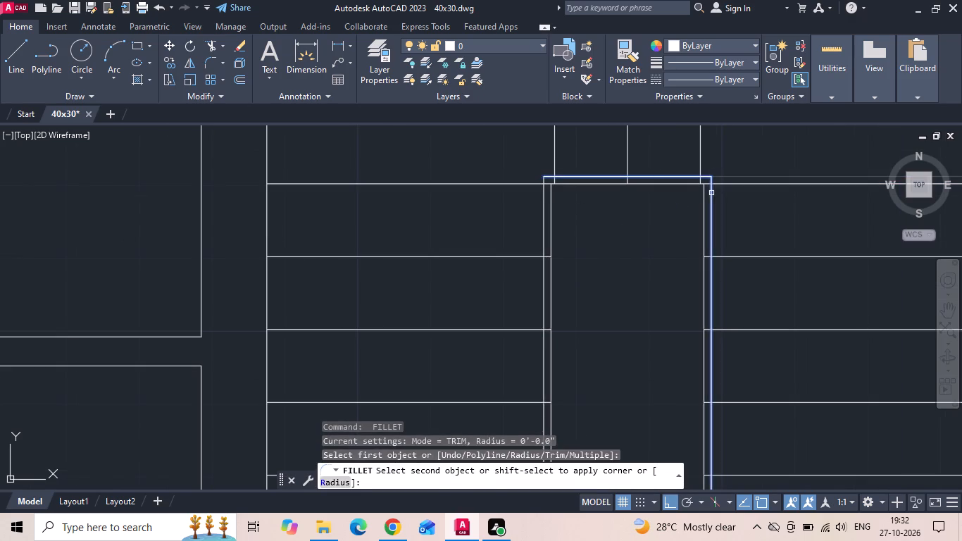
click(711, 194)
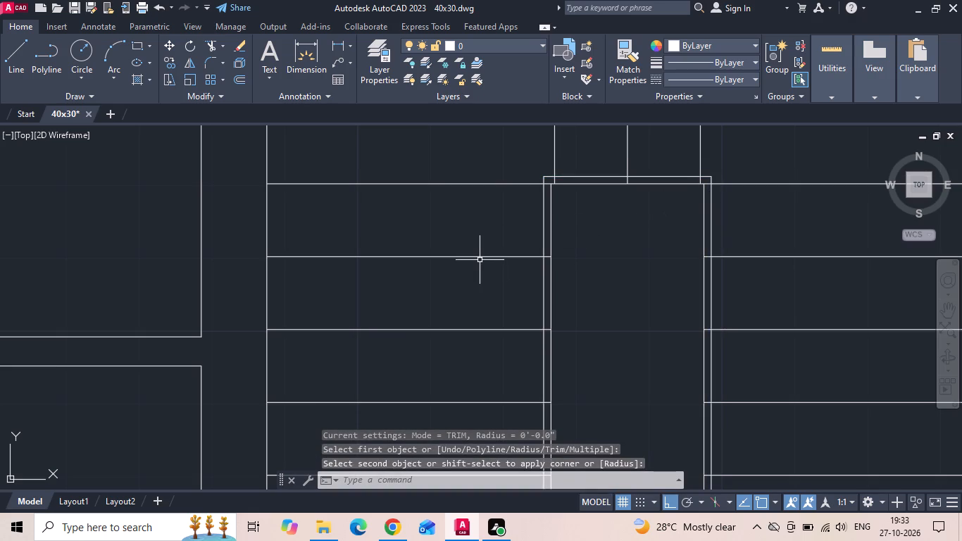
Extend the west flight's southernmost tread line across the stairwell gap to the east flight.
scroll(481, 254, down, 5)
scroll(482, 311, up, 3)
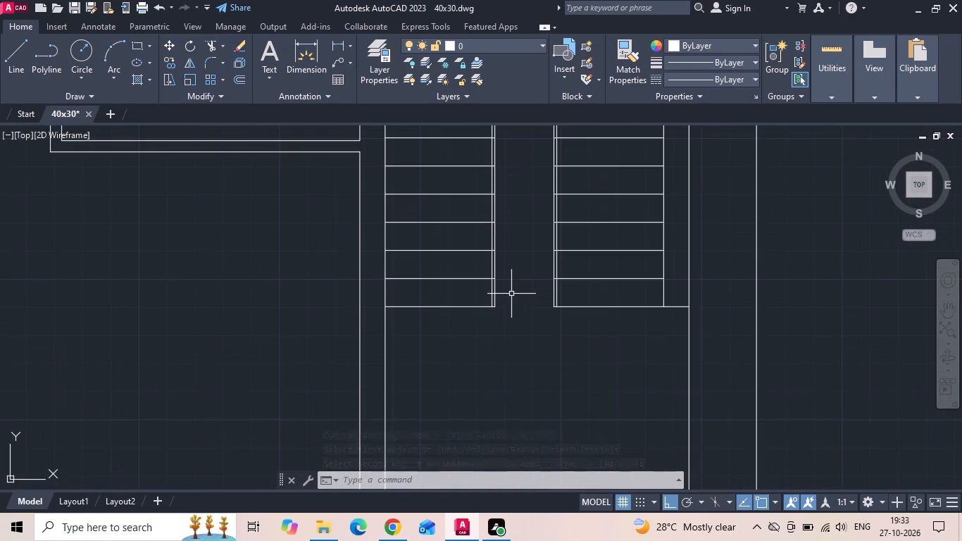
text(ex)
key(space)
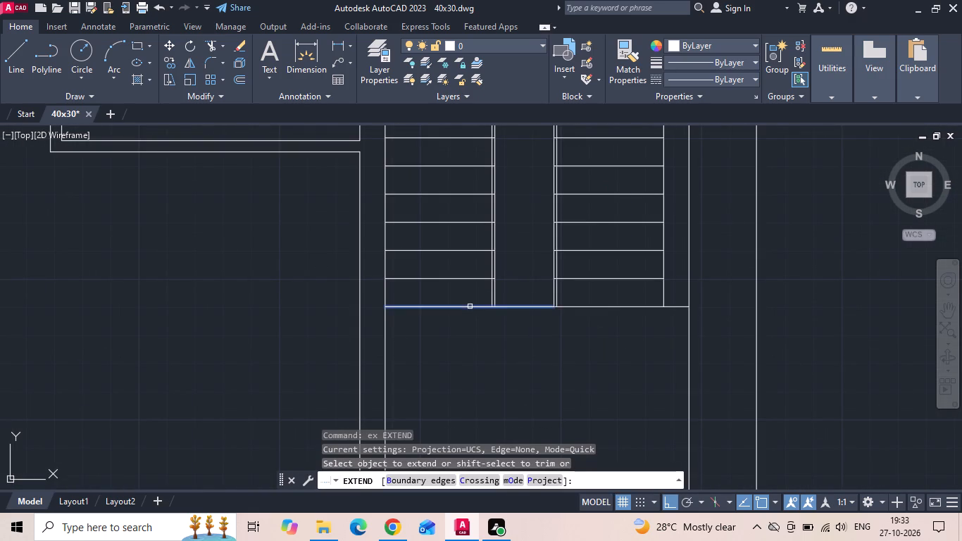
click(470, 306)
scroll(605, 325, down, 3)
scroll(215, 269, up, 3)
key(Escape)
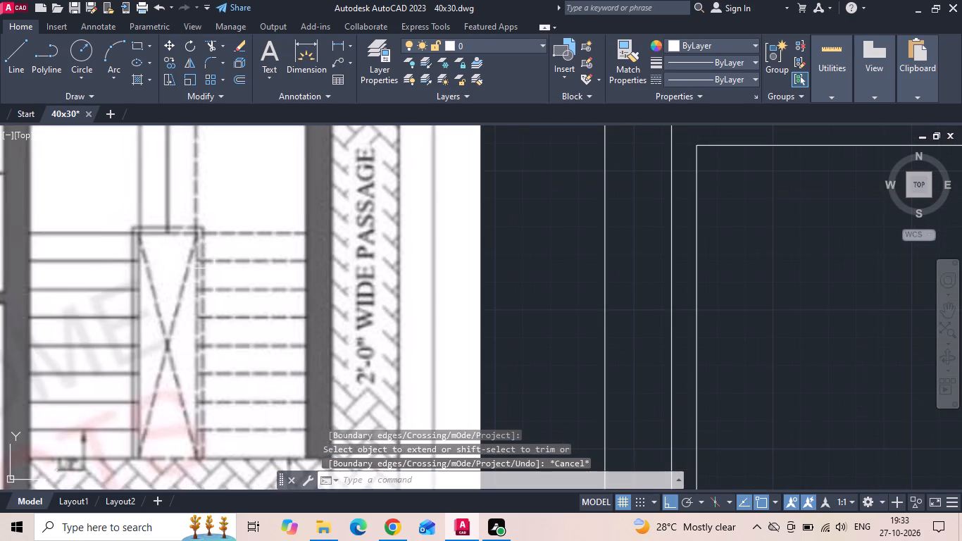
Draw a diagonal line from the stairwell opening's inner northeast corner to its southwest corner.
scroll(197, 274, down, 3)
text(l)
key(space)
scroll(528, 279, up, 2)
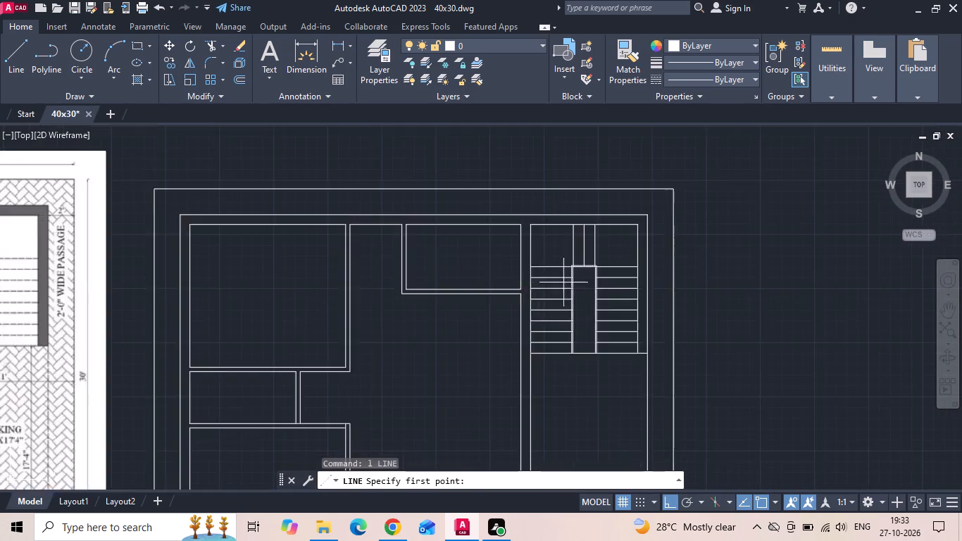
scroll(570, 282, up, 2)
scroll(620, 208, up, 3)
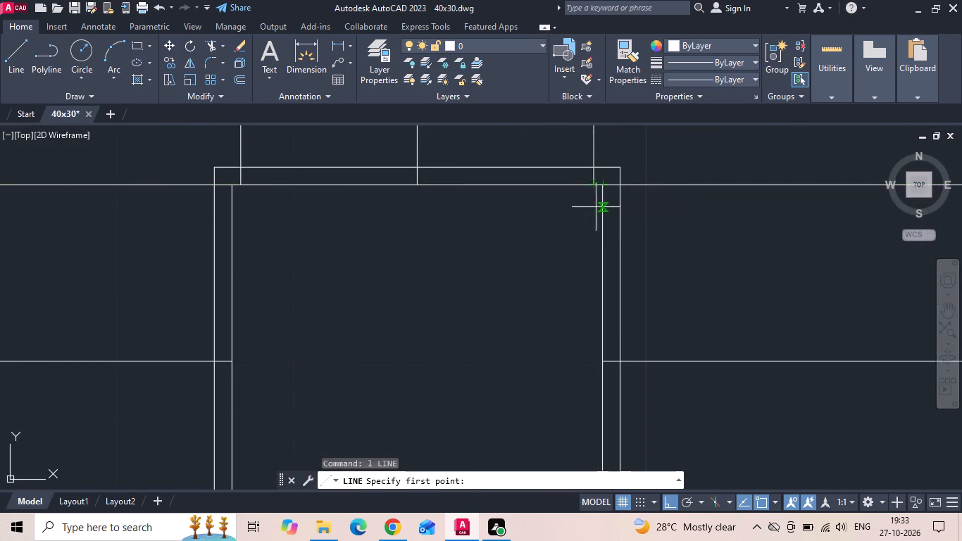
click(604, 187)
scroll(605, 186, down, 4)
scroll(534, 405, up, 2)
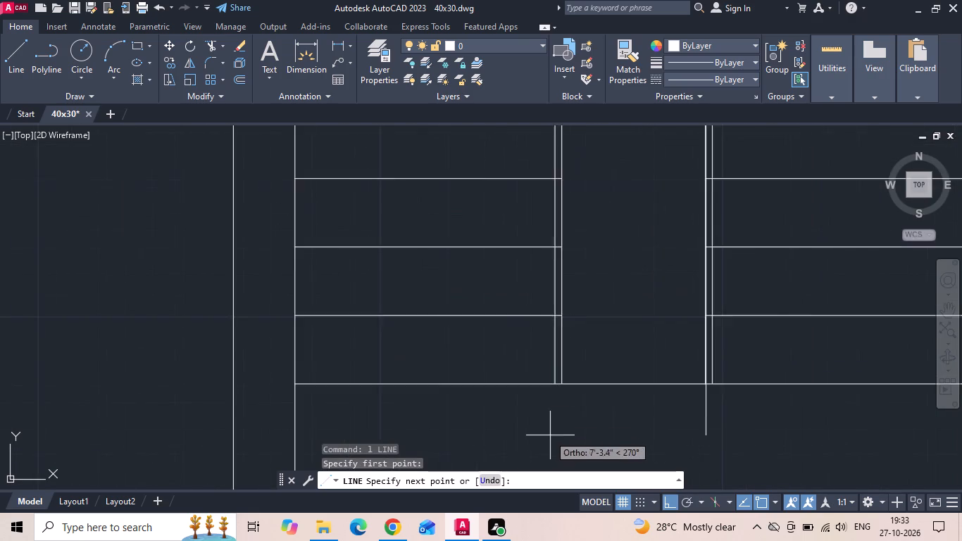
scroll(550, 435, up, 1)
click(569, 348)
key(space)
Draw the second diagonal from the stairwell opening's southeast corner to its inner northwest corner.
key(space)
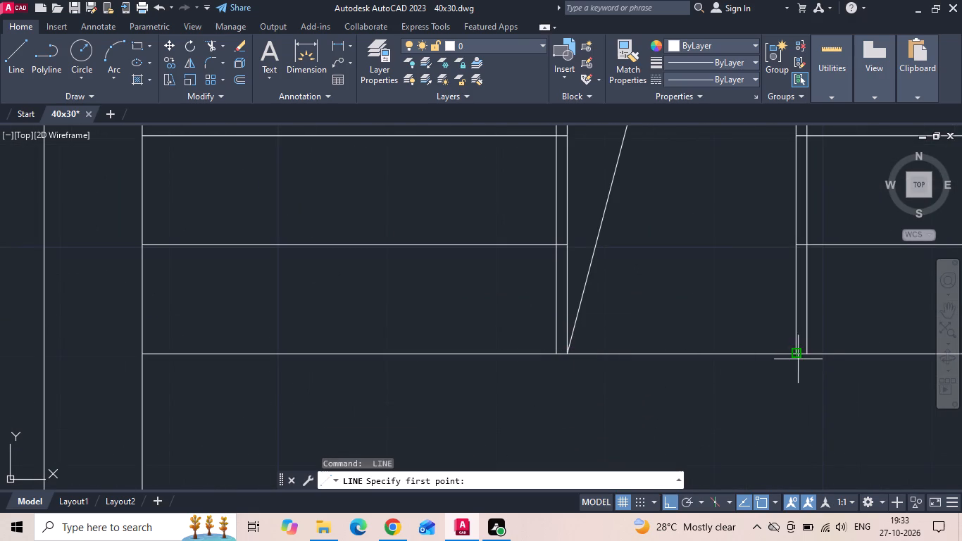
click(796, 353)
scroll(535, 399, down, 2)
middle_drag(572, 228, 542, 374)
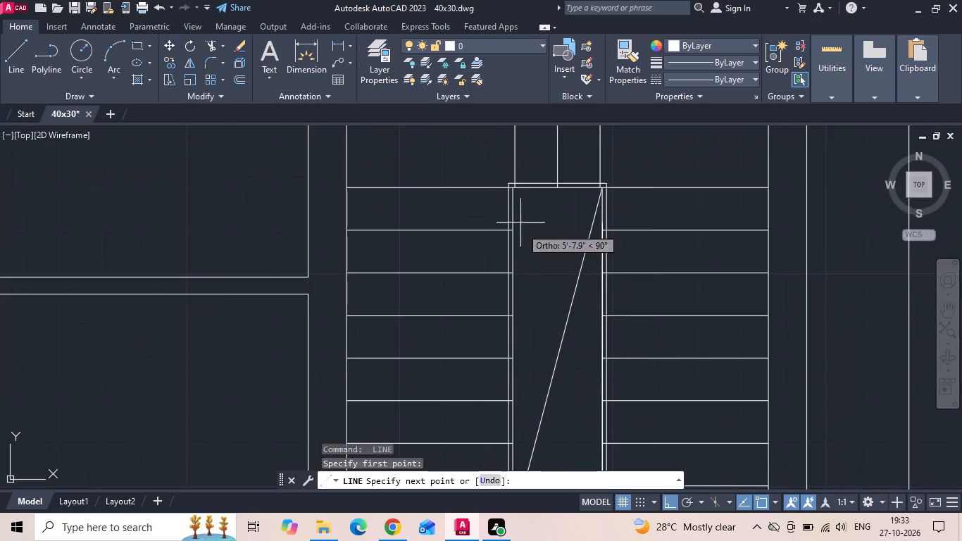
scroll(515, 189, up, 3)
click(502, 178)
key(Escape)
Examine the reference plan's staircase and compare its stairwell and tread linework with the drawn stairs.
scroll(502, 186, down, 3)
scroll(572, 266, down, 3)
scroll(0, 279, up, 4)
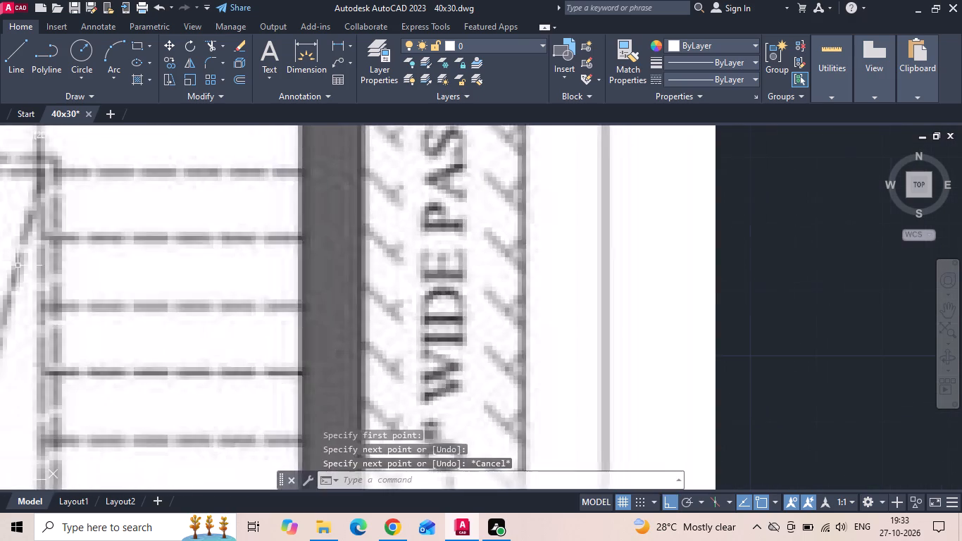
scroll(113, 241, down, 4)
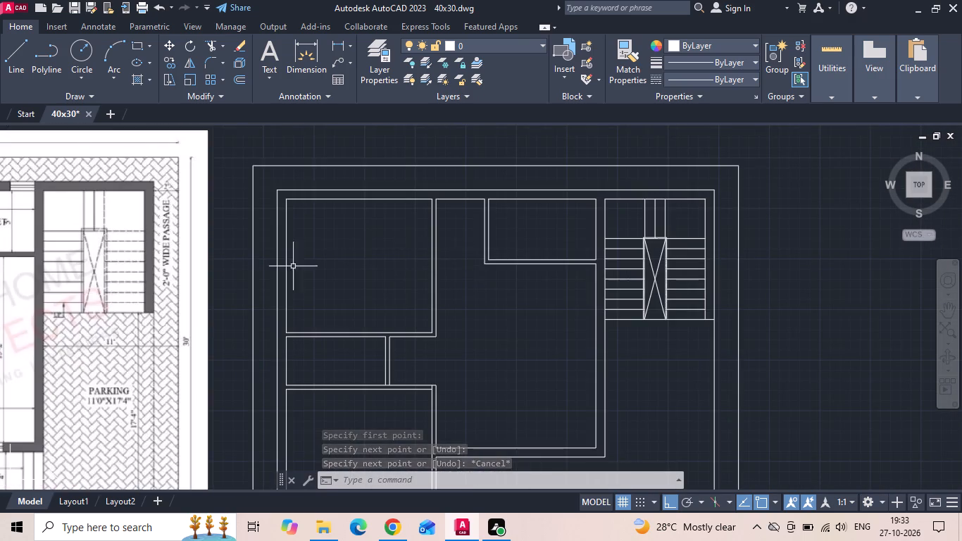
scroll(0, 266, up, 3)
middle_drag(299, 230, 299, 357)
scroll(299, 357, up, 1)
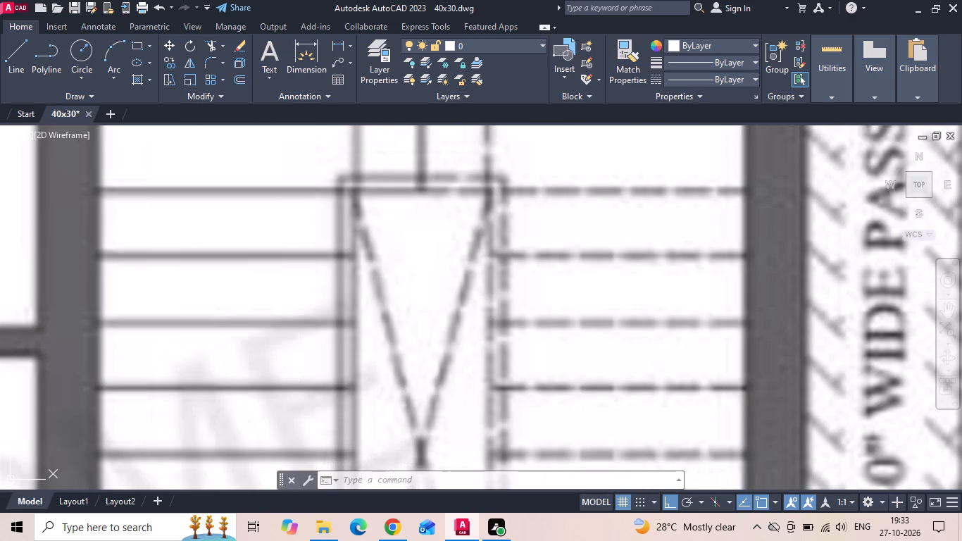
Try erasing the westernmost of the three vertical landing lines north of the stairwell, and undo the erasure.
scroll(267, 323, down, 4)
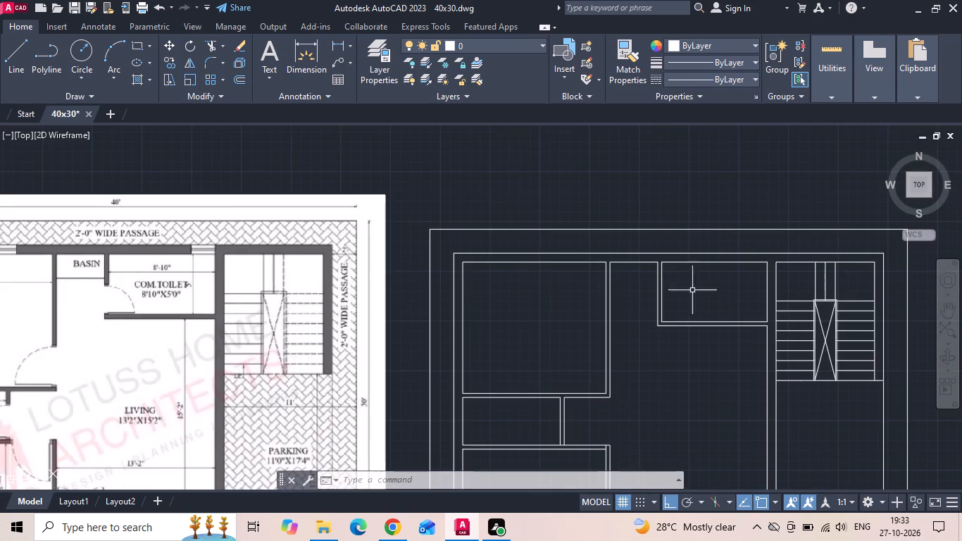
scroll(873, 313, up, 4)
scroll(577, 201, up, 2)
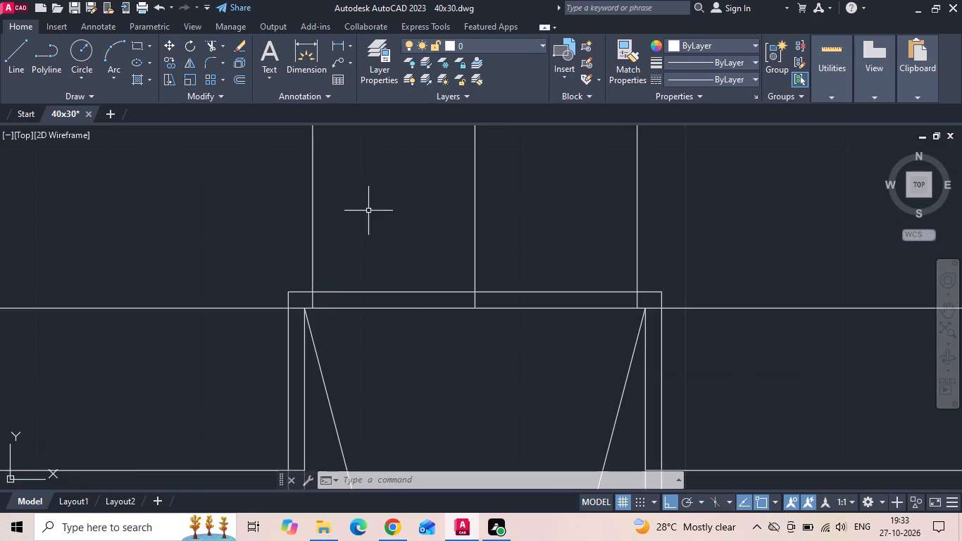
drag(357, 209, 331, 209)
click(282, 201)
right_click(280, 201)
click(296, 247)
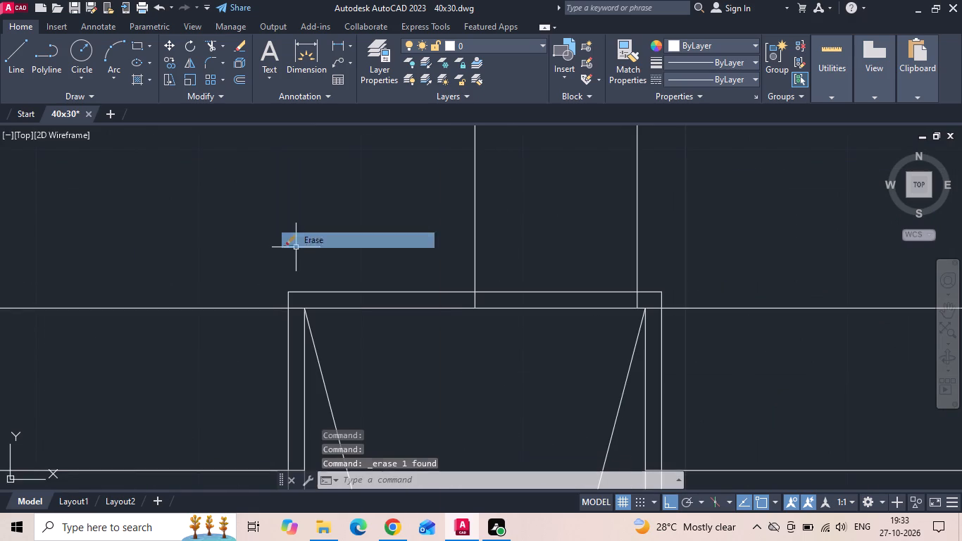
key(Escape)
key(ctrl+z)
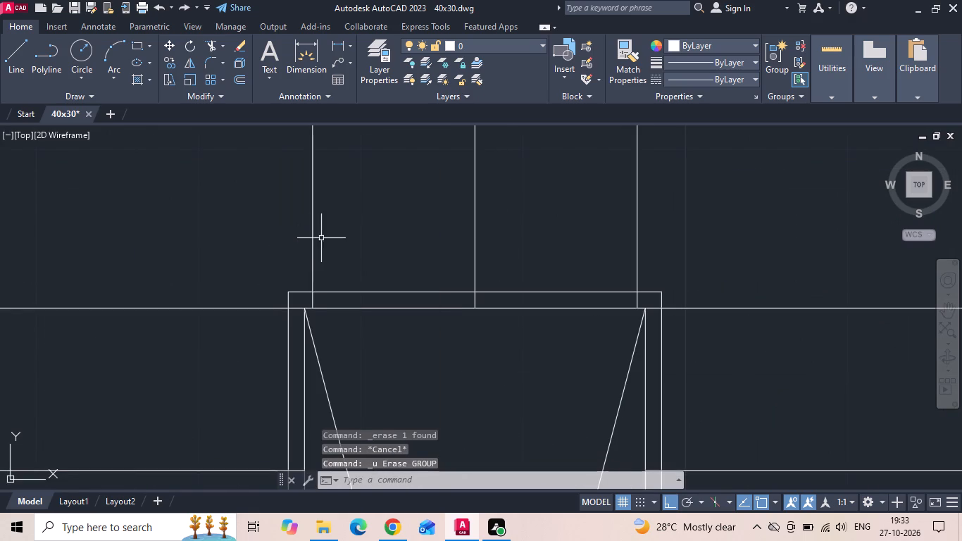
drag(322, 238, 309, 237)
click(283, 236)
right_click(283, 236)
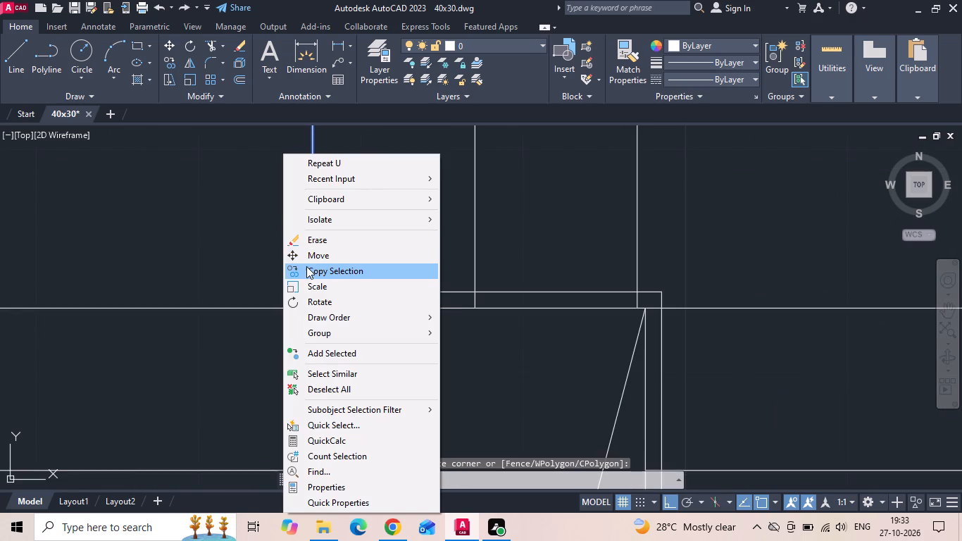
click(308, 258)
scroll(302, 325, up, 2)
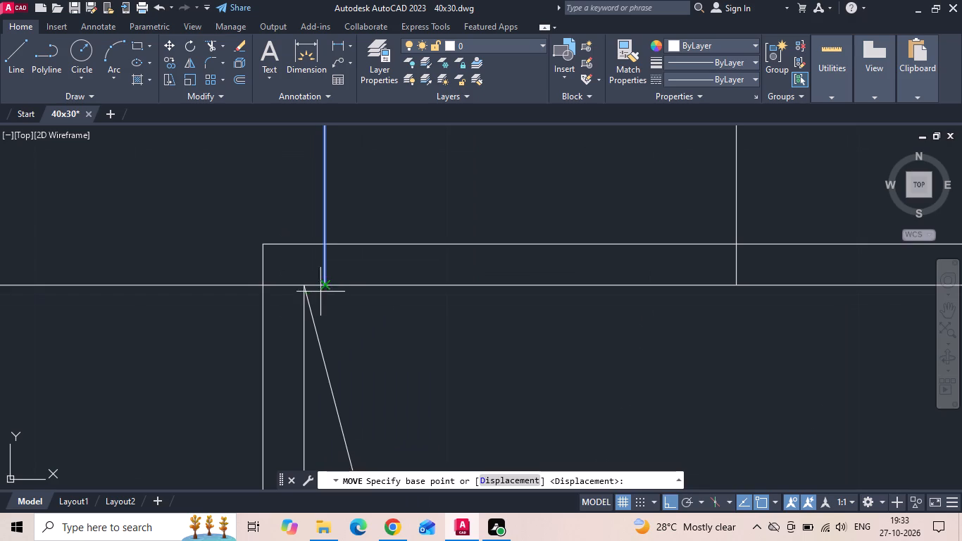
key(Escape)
Load the ACAD_ISO02W100 ISO dash linetype into the drawing.
scroll(323, 288, down, 3)
scroll(493, 283, down, 3)
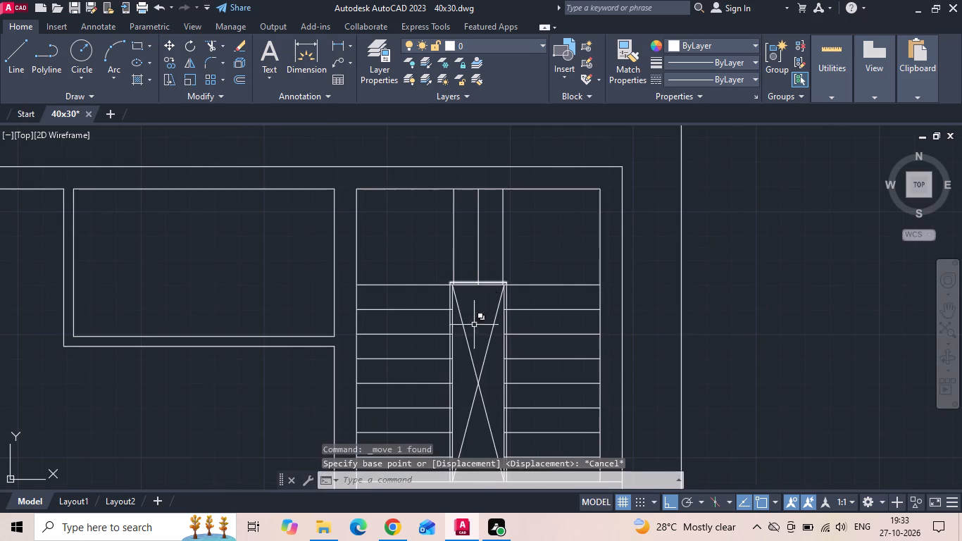
middle_drag(468, 329, 447, 276)
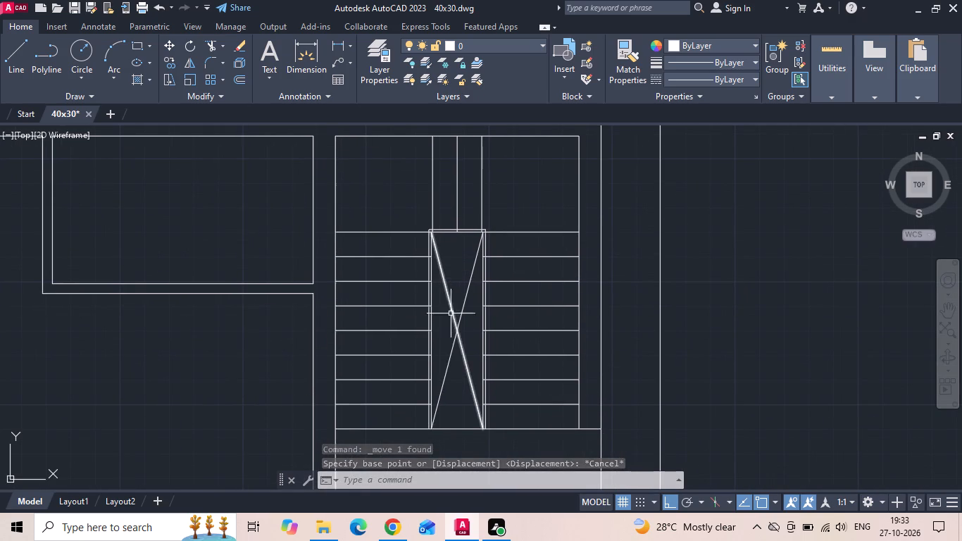
click(465, 338)
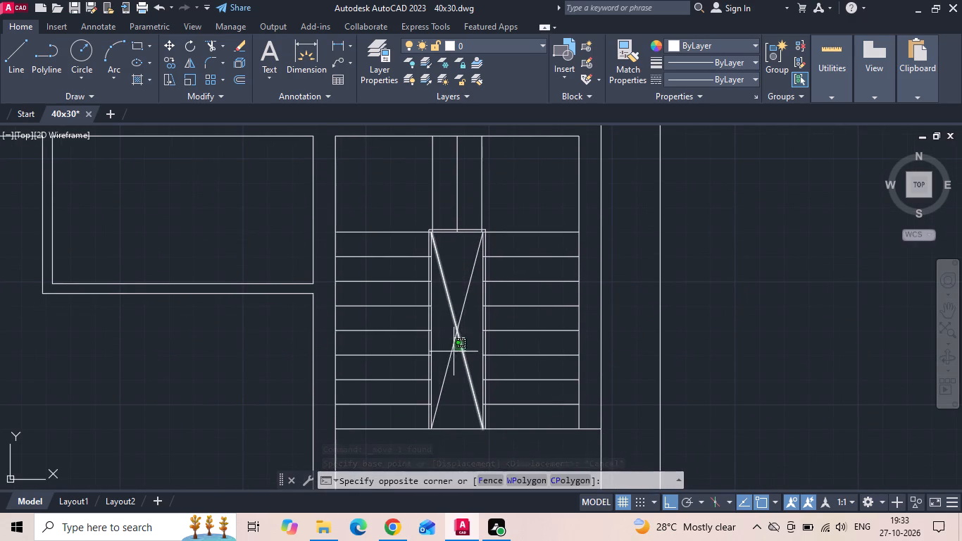
click(448, 342)
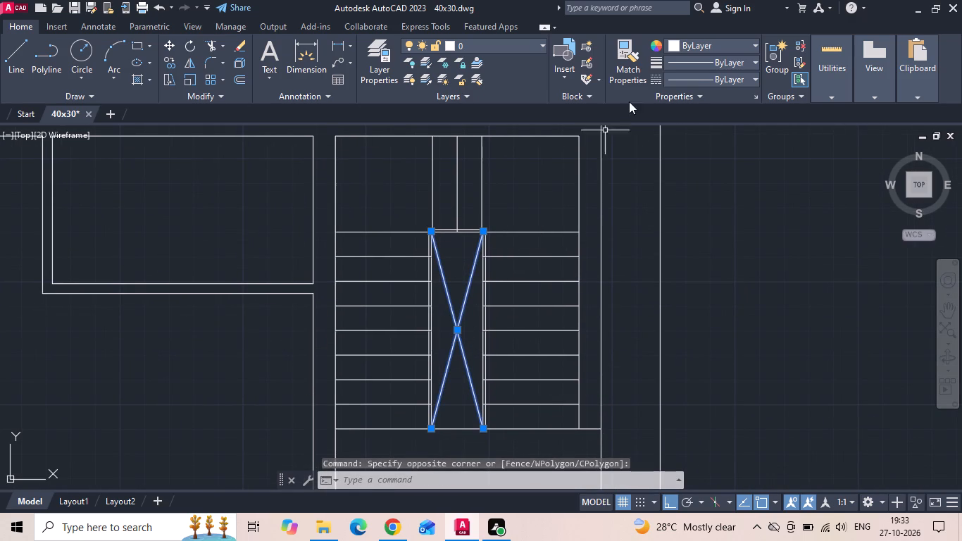
click(696, 81)
click(689, 149)
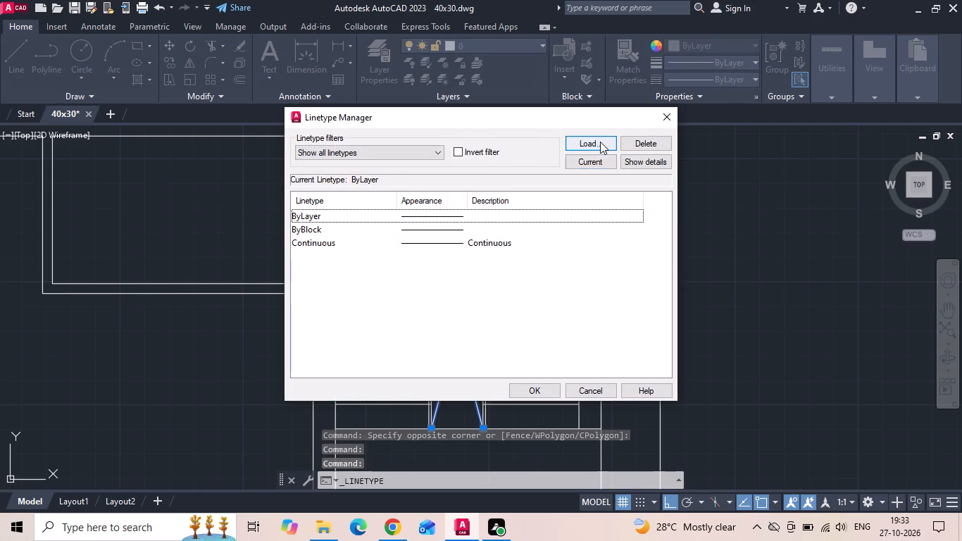
click(600, 142)
click(501, 235)
click(398, 356)
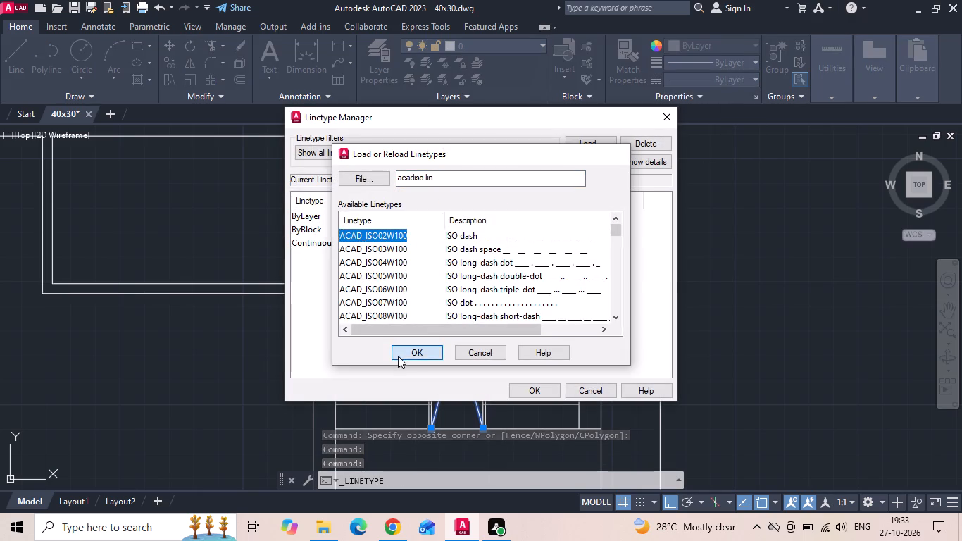
click(454, 241)
click(530, 387)
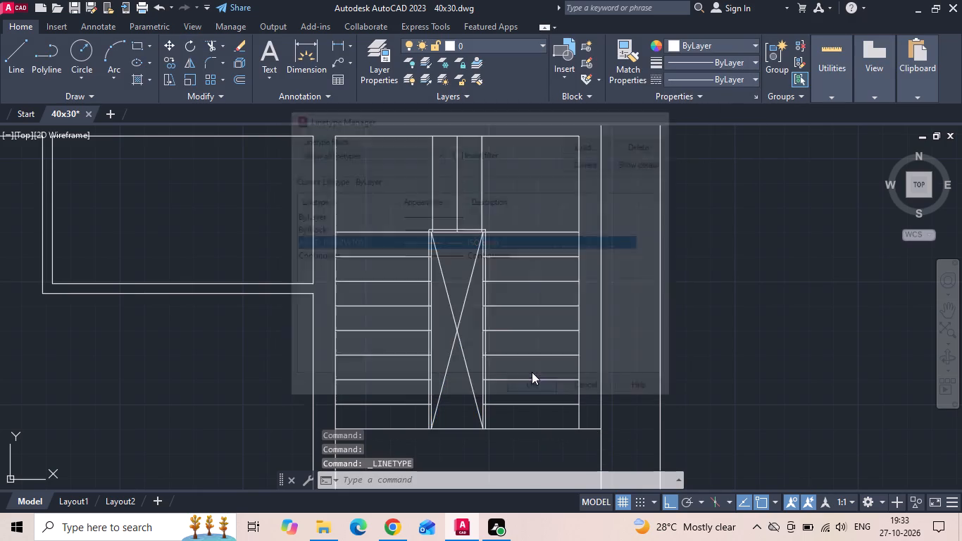
Assign the ACAD_ISO02W100 dashed linetype to both crossing diagonals in the stairwell opening.
click(466, 342)
click(448, 312)
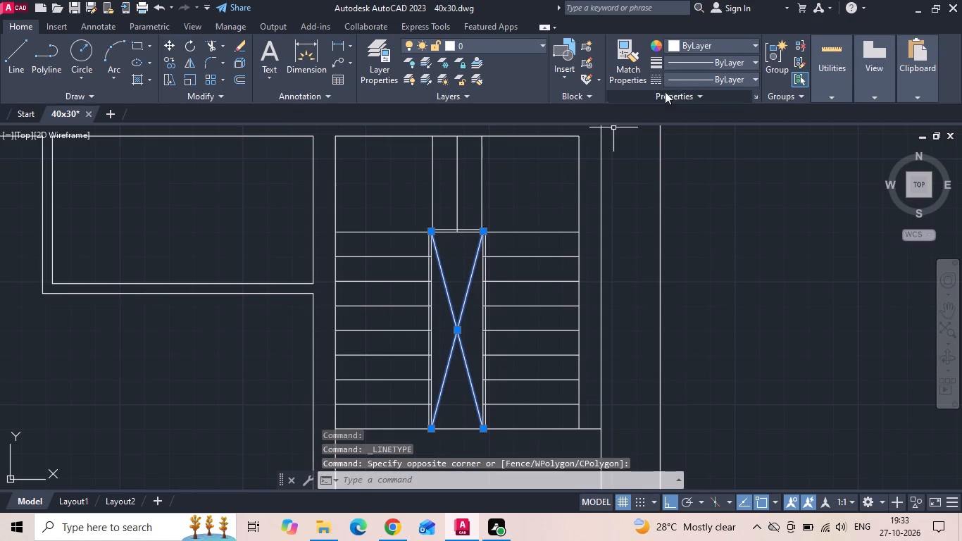
click(686, 82)
click(691, 127)
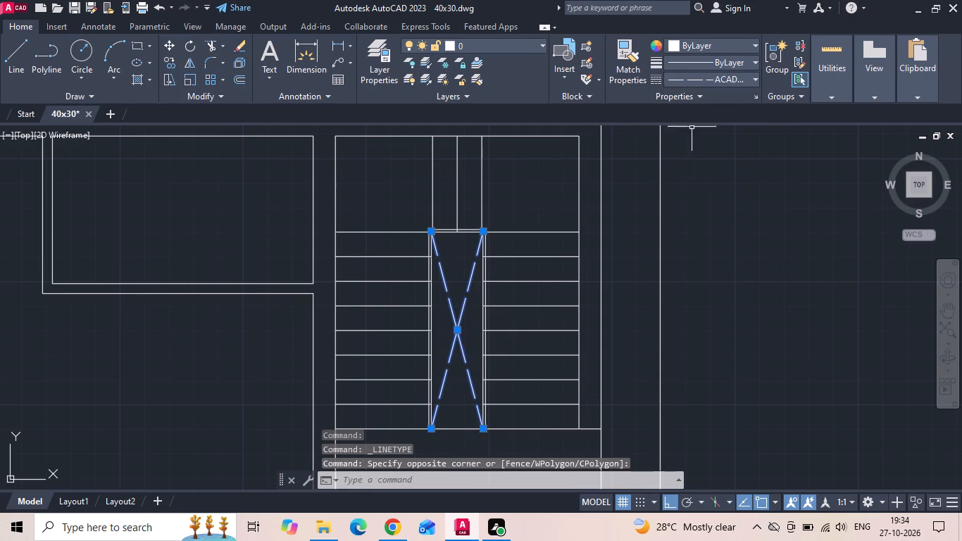
Set the linetype scale of both stairwell diagonals to 0.5 in their properties.
right_click(444, 287)
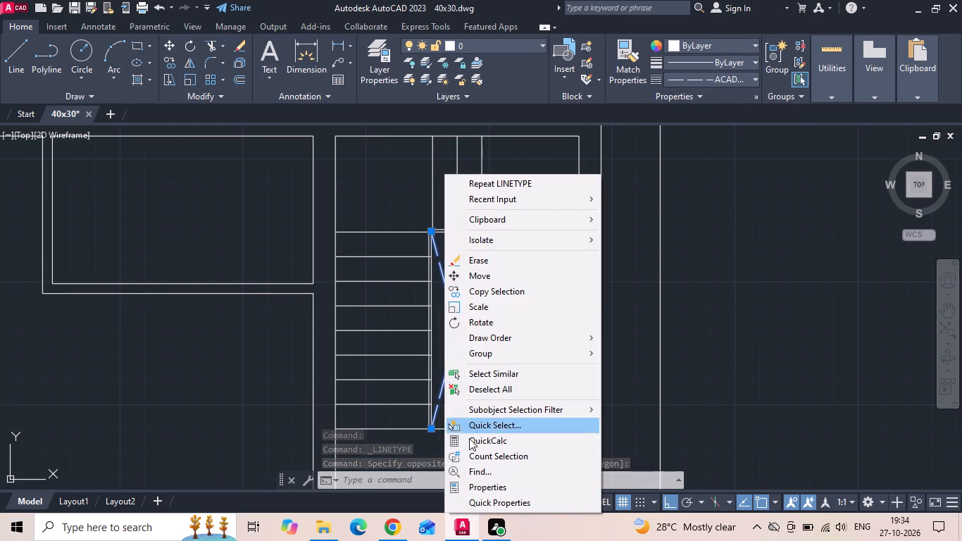
click(471, 483)
click(106, 117)
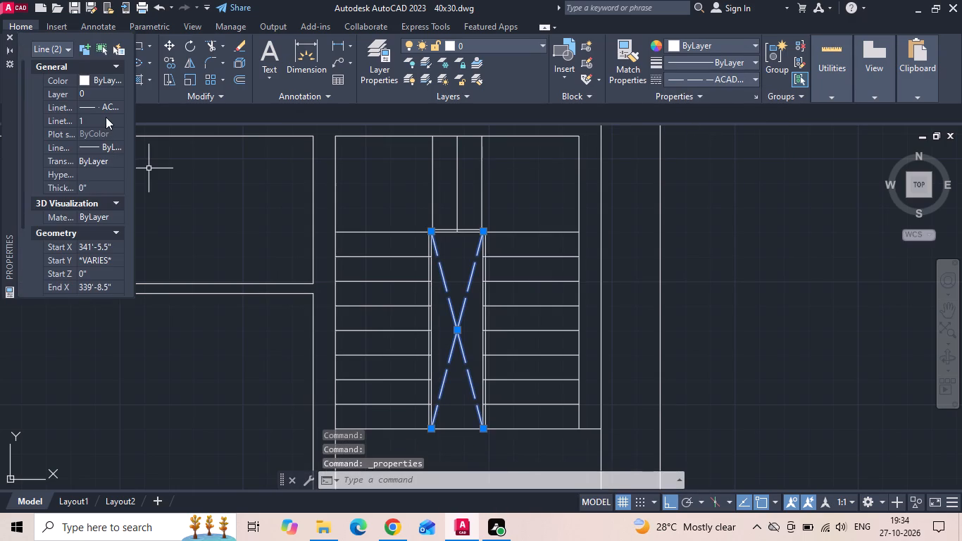
text(.5)
key(Return)
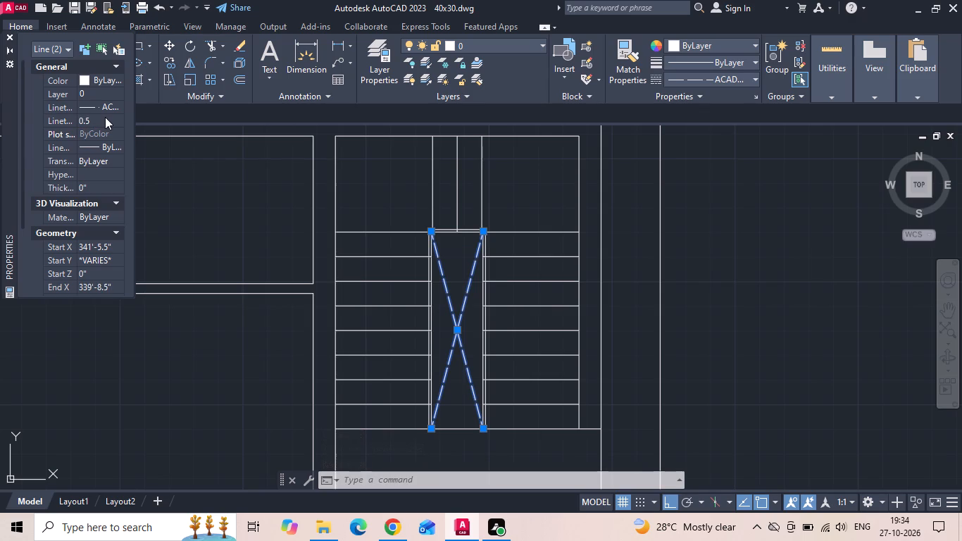
key(Escape)
scroll(606, 258, down, 2)
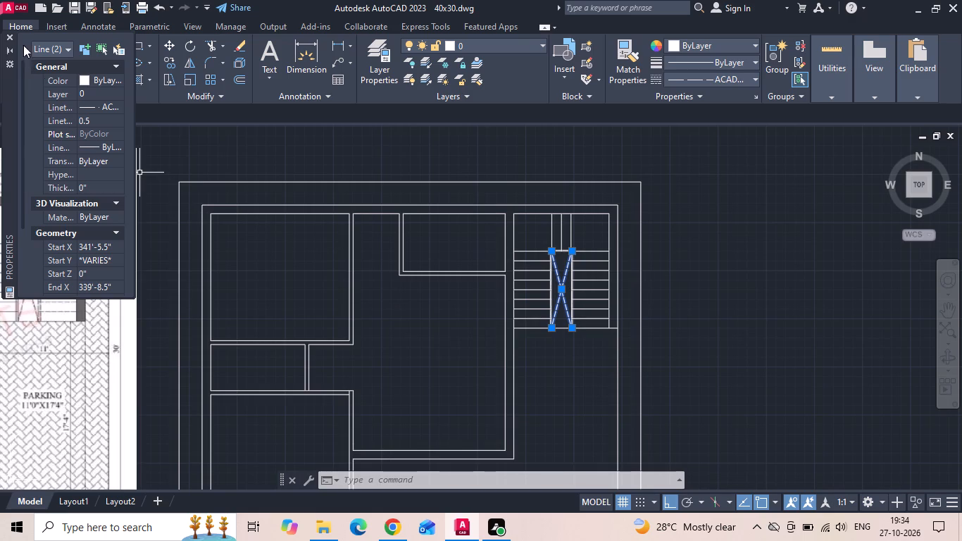
click(6, 33)
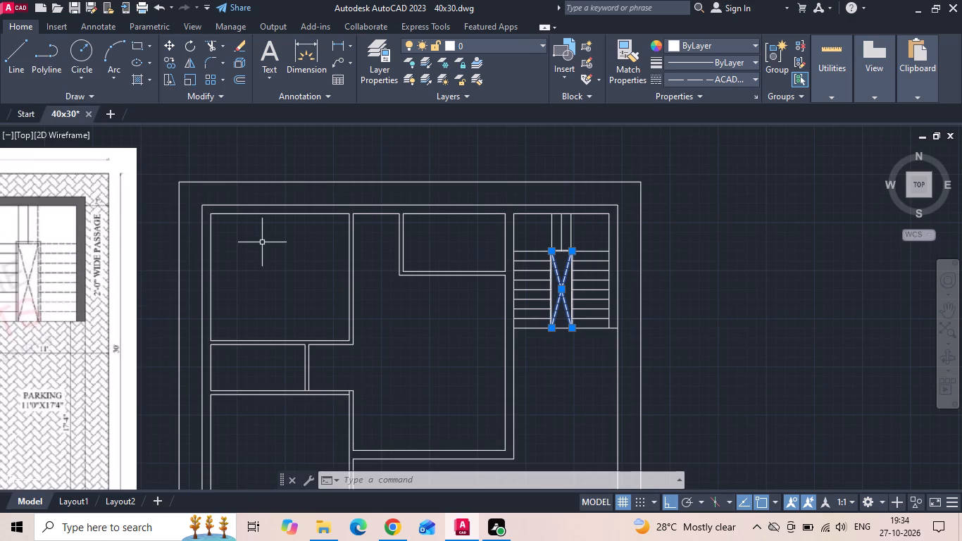
Match the dashed diagonal's properties onto the two vertical lines along the stairwell's east edge.
scroll(38, 278, up, 2)
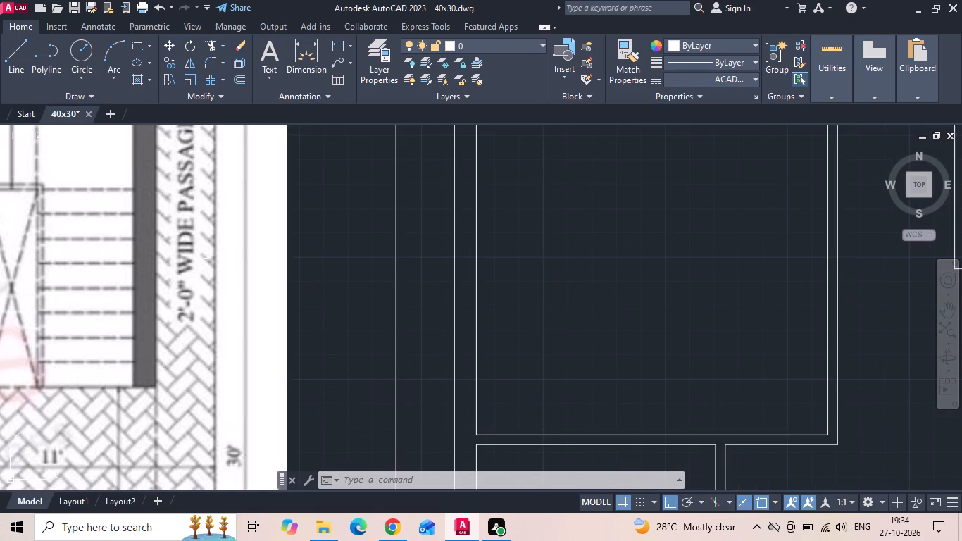
scroll(292, 255, down, 1)
middle_drag(519, 287, 289, 277)
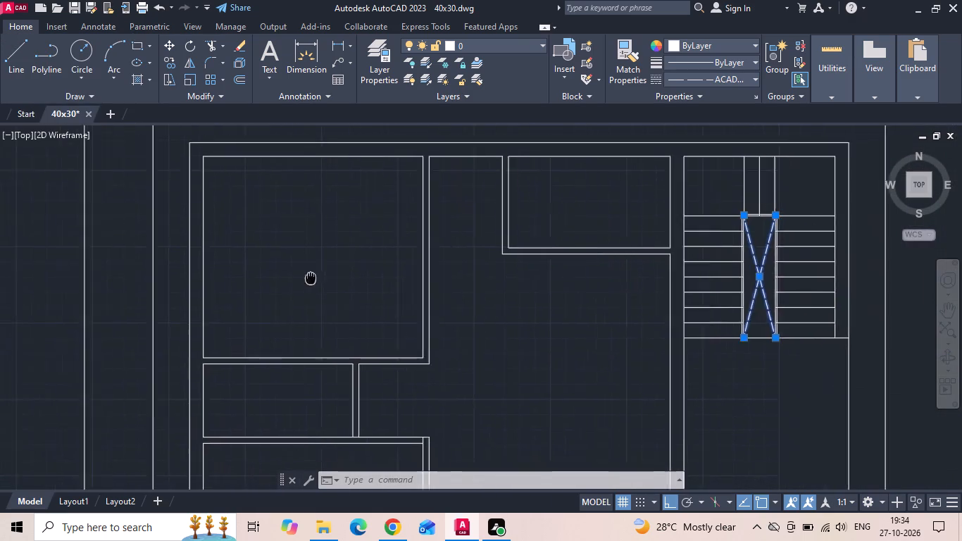
middle_drag(289, 277, 227, 277)
scroll(699, 230, up, 3)
key(Escape)
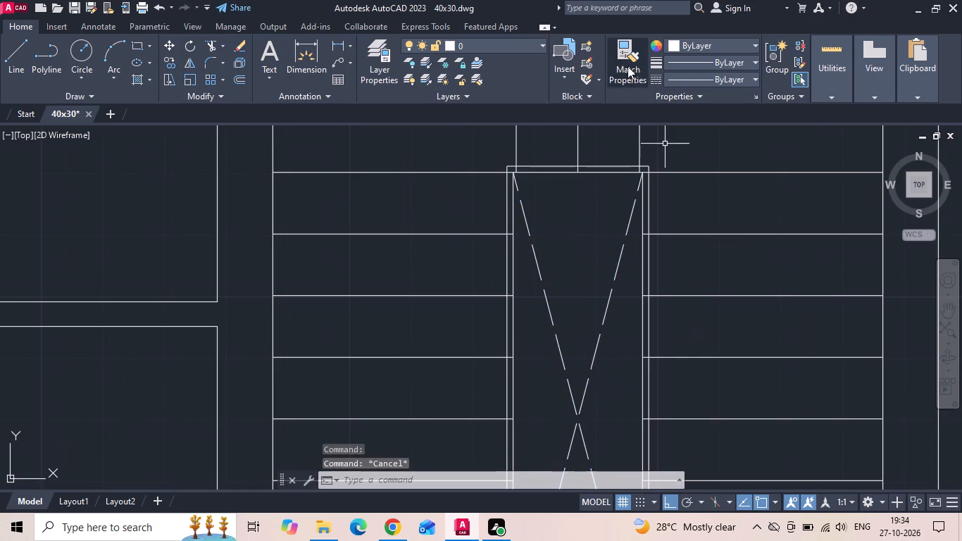
click(627, 66)
click(616, 275)
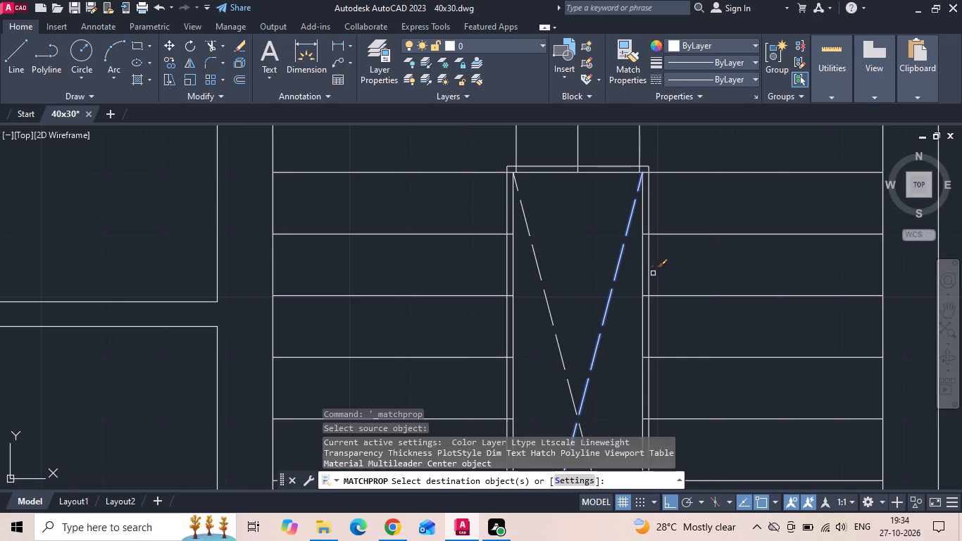
click(658, 273)
click(637, 268)
Match the same dashed properties onto the east flight's tread lines below the top one and the easternmost landing line.
scroll(611, 265, down, 1)
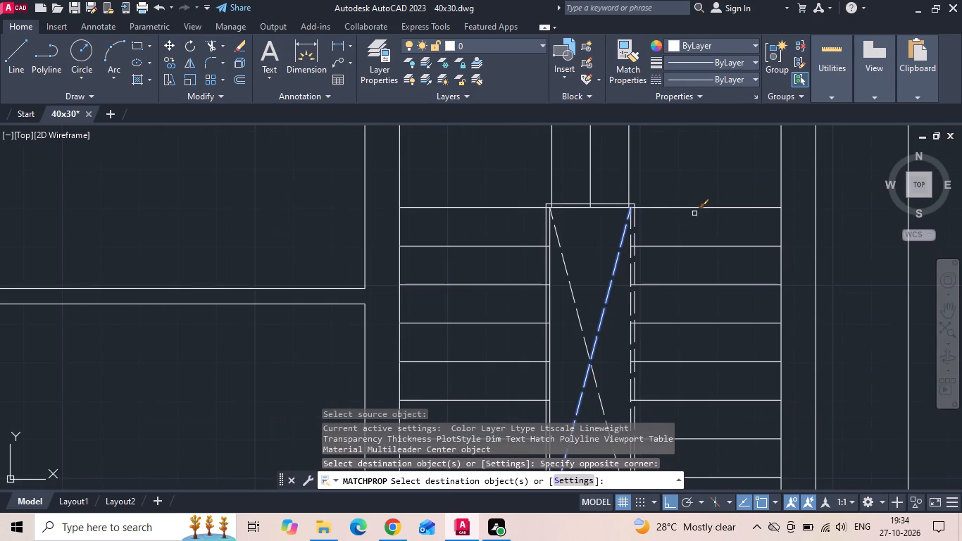
scroll(693, 200, down, 1)
drag(716, 222, 718, 230)
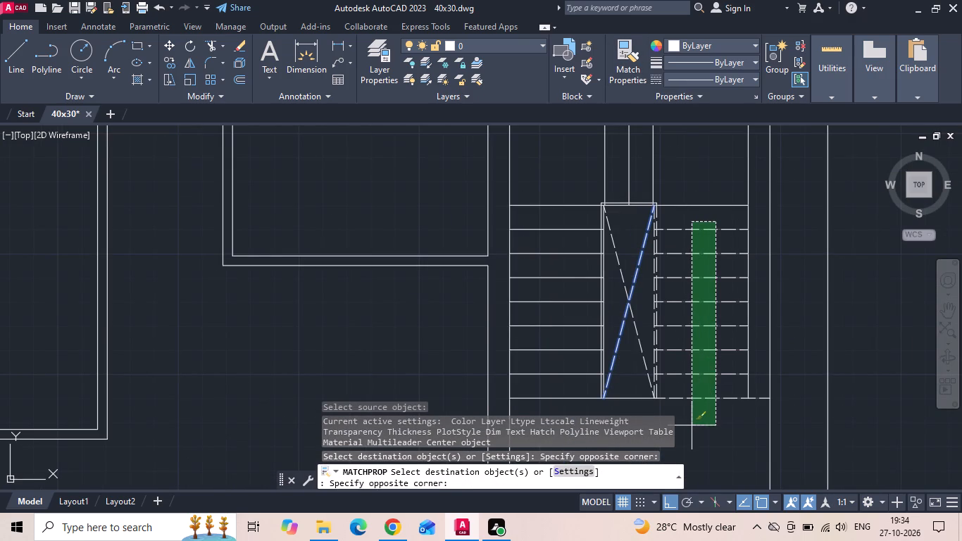
click(692, 425)
drag(704, 190, 696, 209)
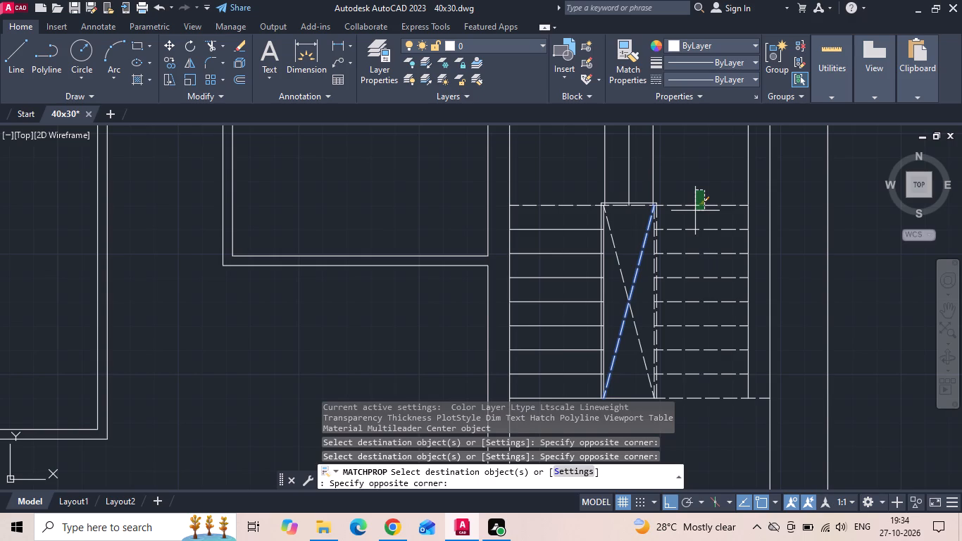
click(701, 166)
click(689, 164)
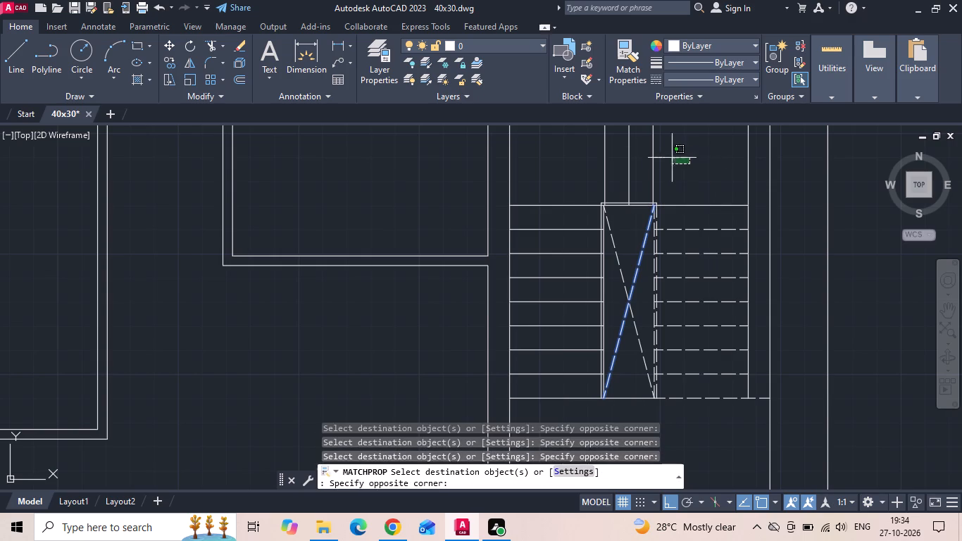
click(648, 146)
key(Escape)
Trim away the solid top tread line between the stairwell's east edge and the east wall.
scroll(694, 187, up, 1)
middle_drag(690, 192, 544, 223)
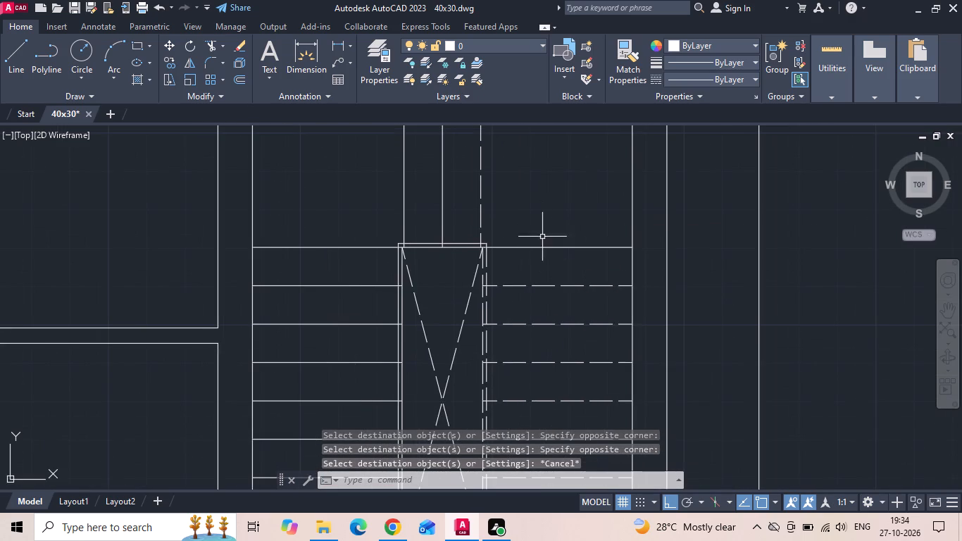
text(tr)
key(space)
drag(542, 266, 534, 206)
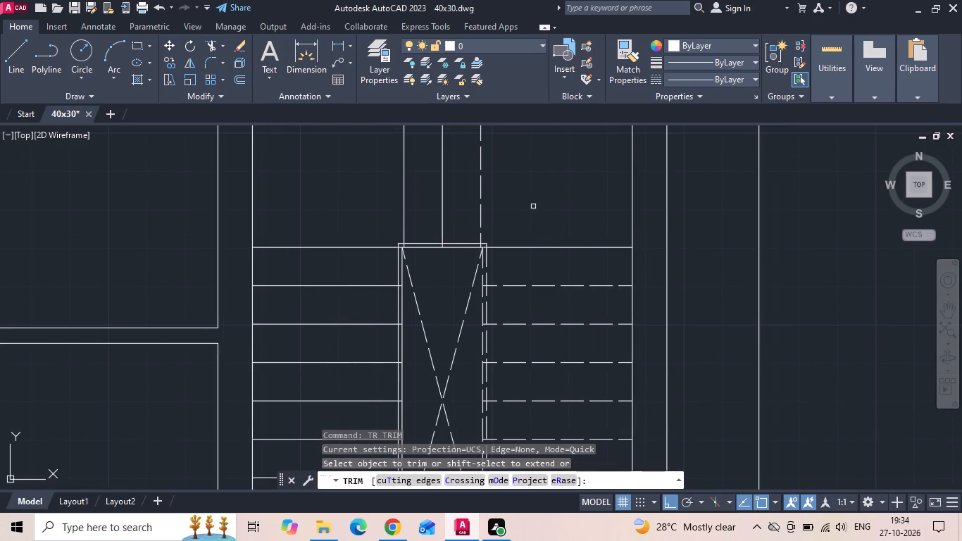
scroll(508, 248, up, 2)
click(508, 248)
click(507, 219)
key(Escape)
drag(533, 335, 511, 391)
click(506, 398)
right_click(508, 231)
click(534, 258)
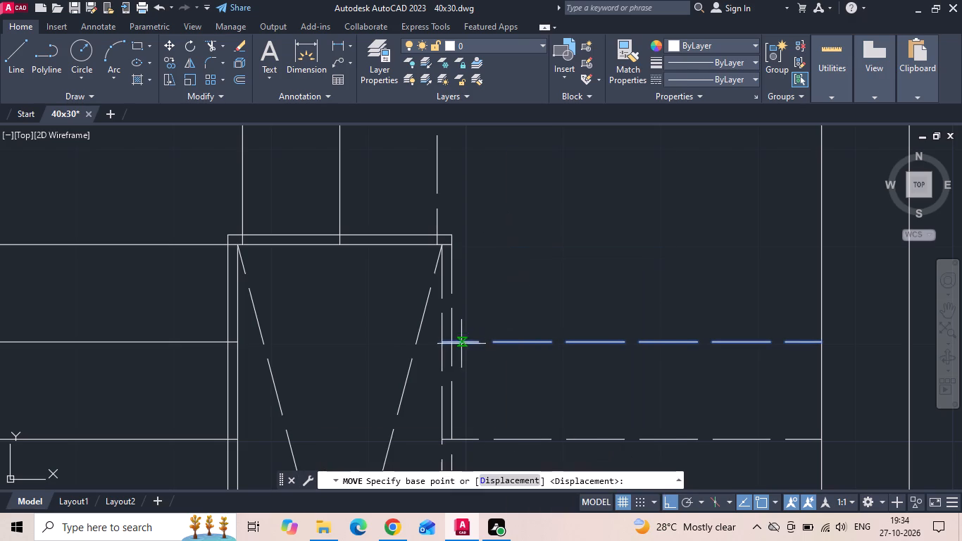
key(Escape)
Copy the east flight's uppermost dashed tread line straight north to the removed top tread's position.
click(491, 356)
click(478, 304)
right_click(478, 301)
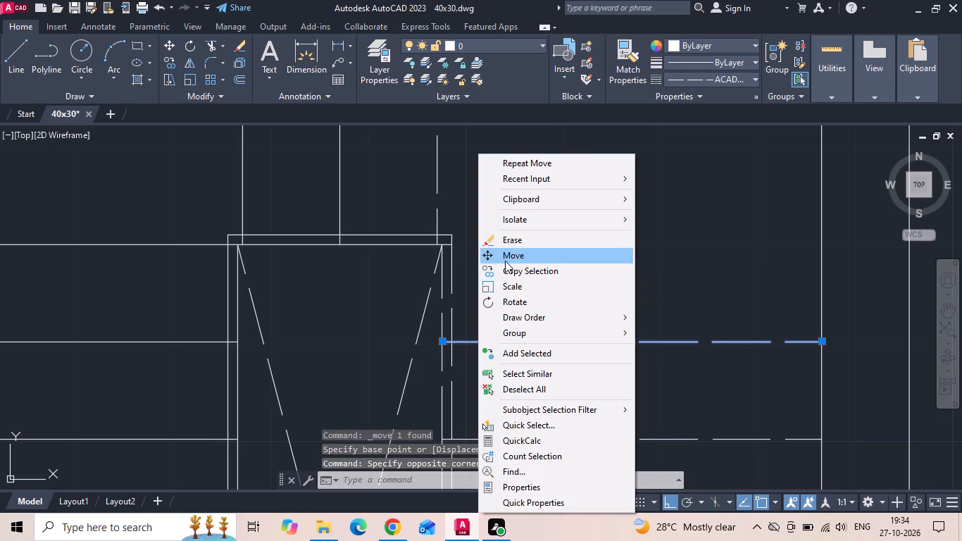
click(505, 270)
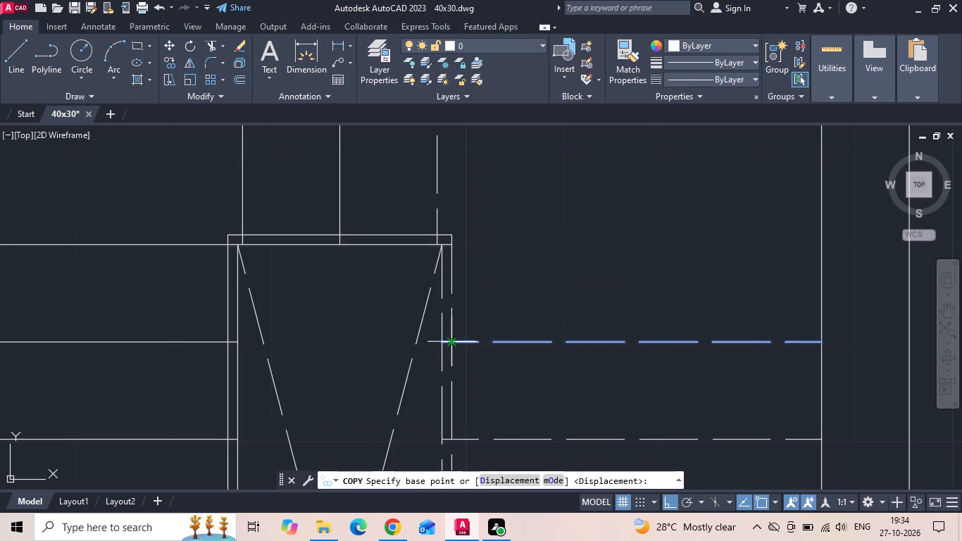
click(454, 343)
click(454, 249)
key(Escape)
Trim the copied top tread line where it crosses between the stairwell's two east edge lines.
scroll(449, 249, up, 3)
text(tr)
key(space)
click(430, 230)
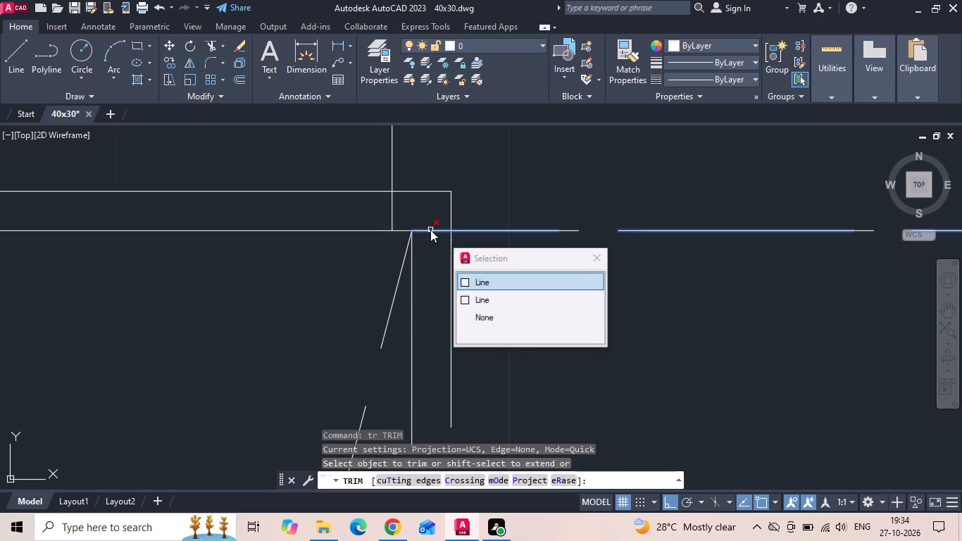
drag(421, 282, 420, 271)
click(421, 216)
key(Escape)
scroll(521, 215, down, 1)
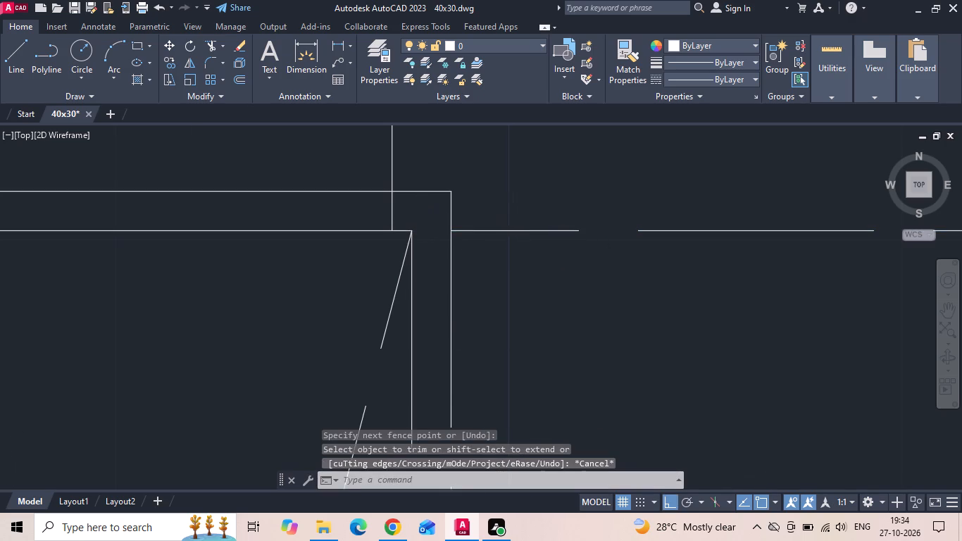
Trim the west flight's tread lines where they cross between the stairwell's two west edge lines.
scroll(521, 215, down, 3)
key(t)
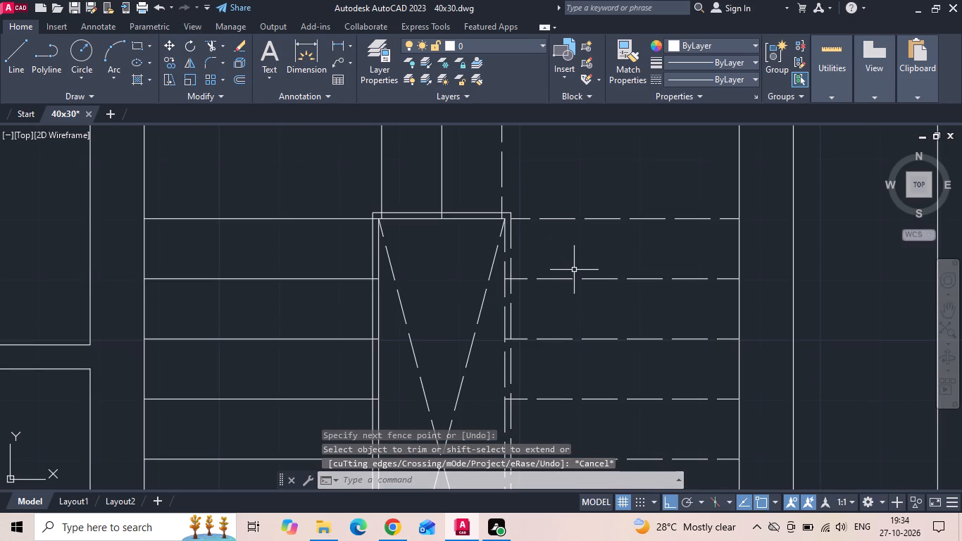
key(r)
key(space)
scroll(402, 225, up, 3)
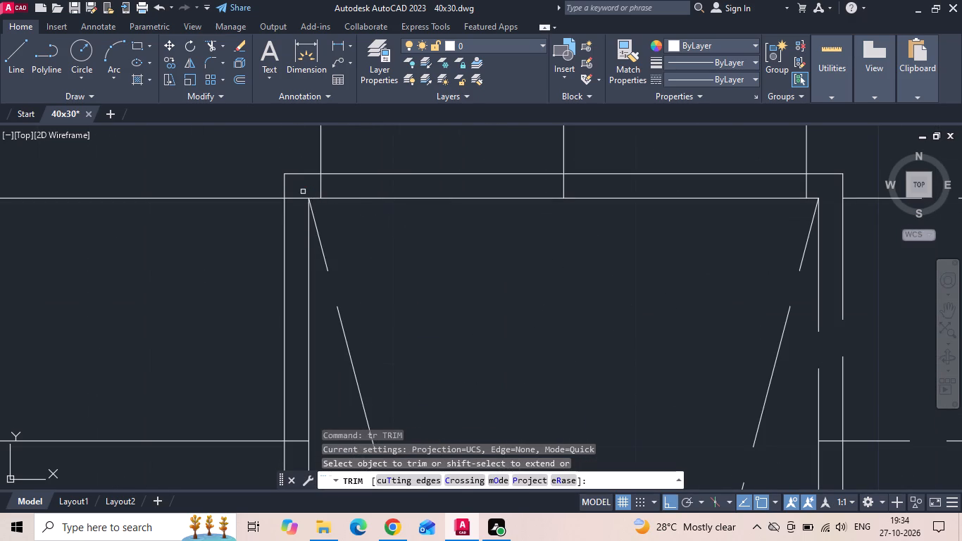
click(302, 192)
scroll(302, 192, down, 5)
scroll(287, 386, up, 3)
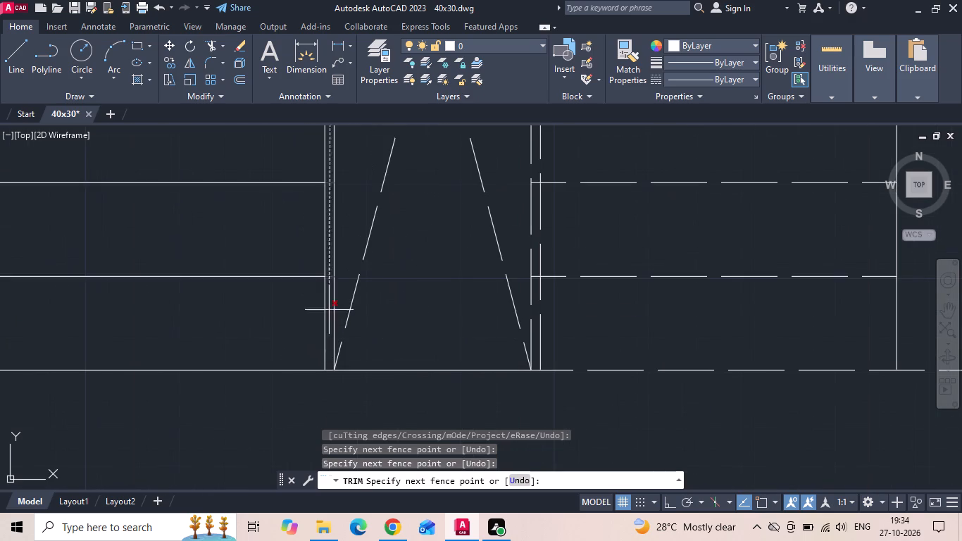
click(330, 295)
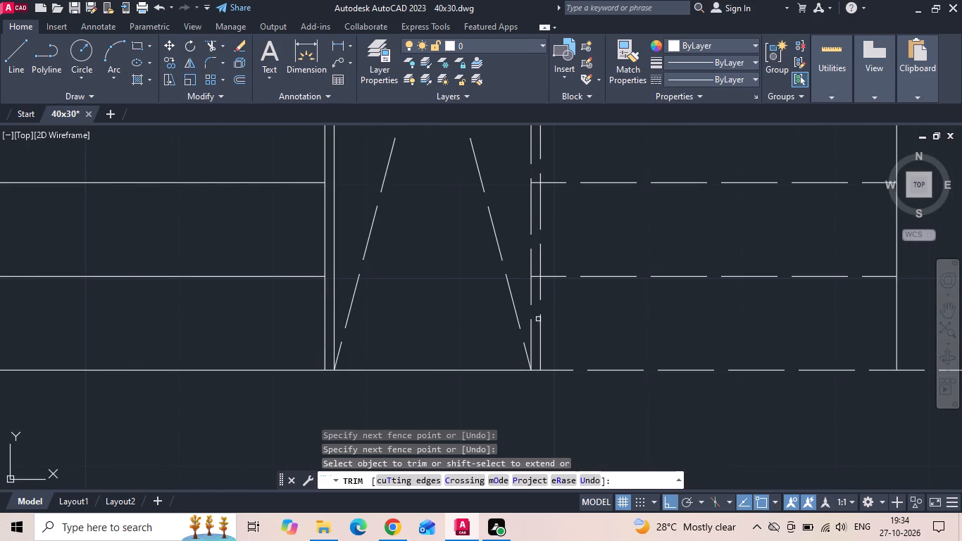
Trim the east flight's dashed tread lines where they cross between the stairwell's two east edge lines.
scroll(537, 311, up, 1)
click(531, 292)
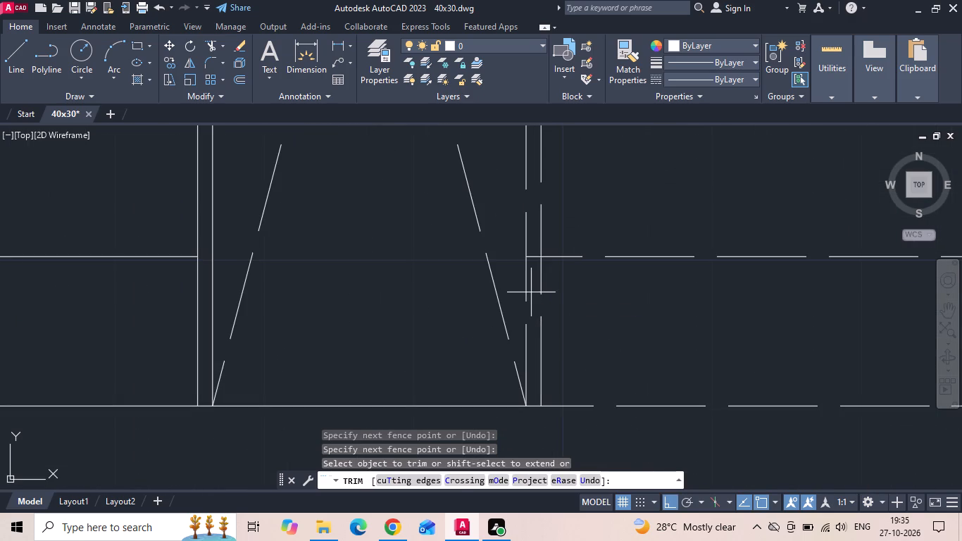
scroll(524, 399, down, 5)
middle_drag(531, 179, 518, 254)
scroll(513, 211, up, 2)
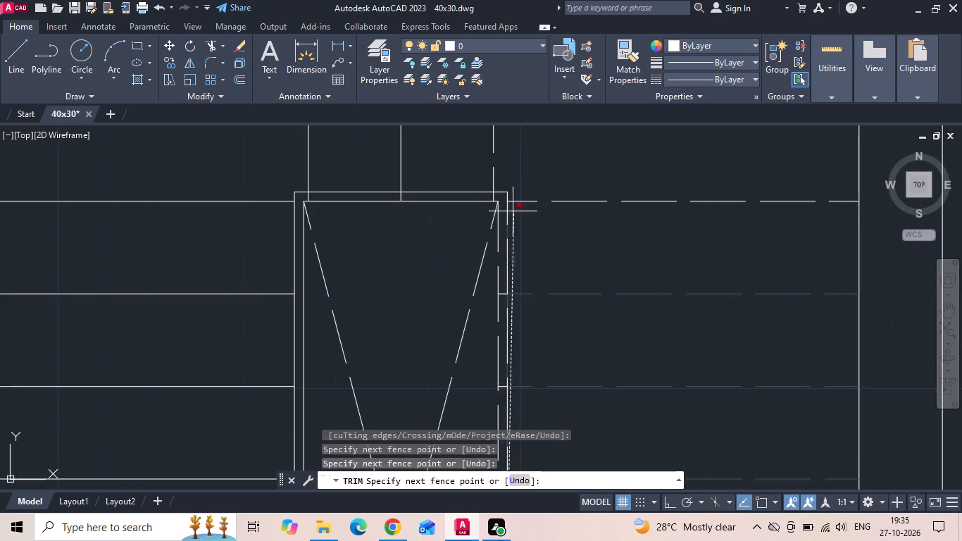
scroll(507, 190, up, 2)
click(494, 206)
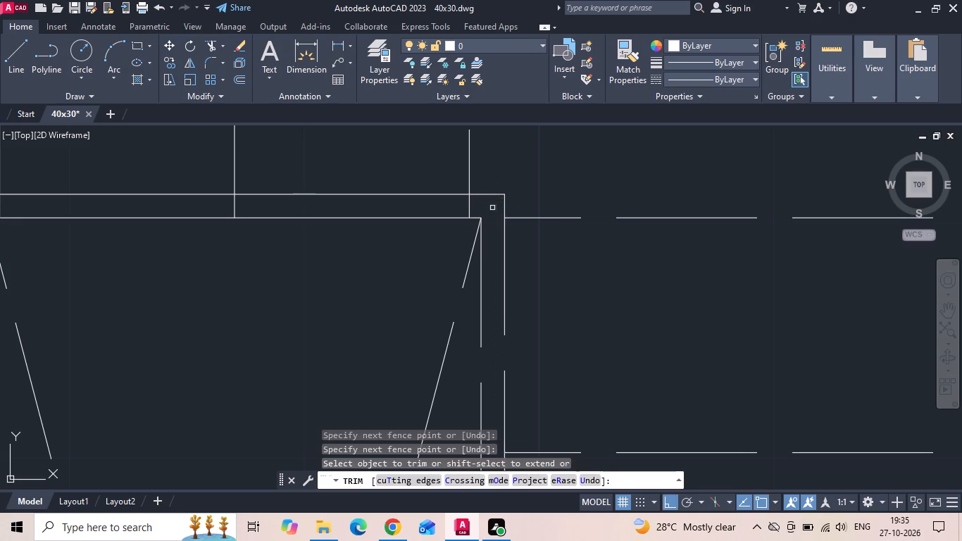
Trim the three vertical landing lines where they cross between the stairwell's two north edge lines.
click(492, 208)
scroll(491, 208, down, 2)
scroll(354, 207, up, 2)
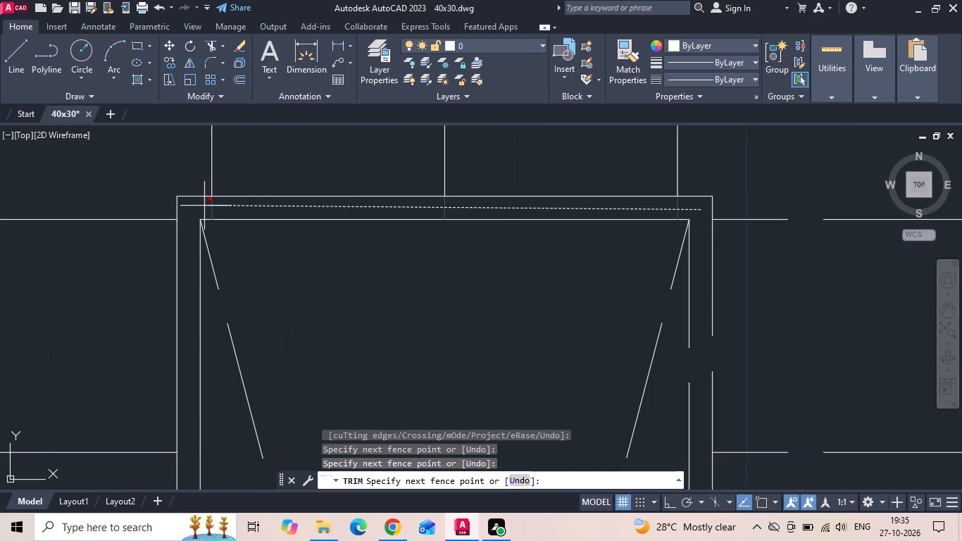
click(204, 206)
key(Escape)
Save the 40x30 drawing.
key(ctrl+s)
key(ctrl+s)
key(ctrl+s)
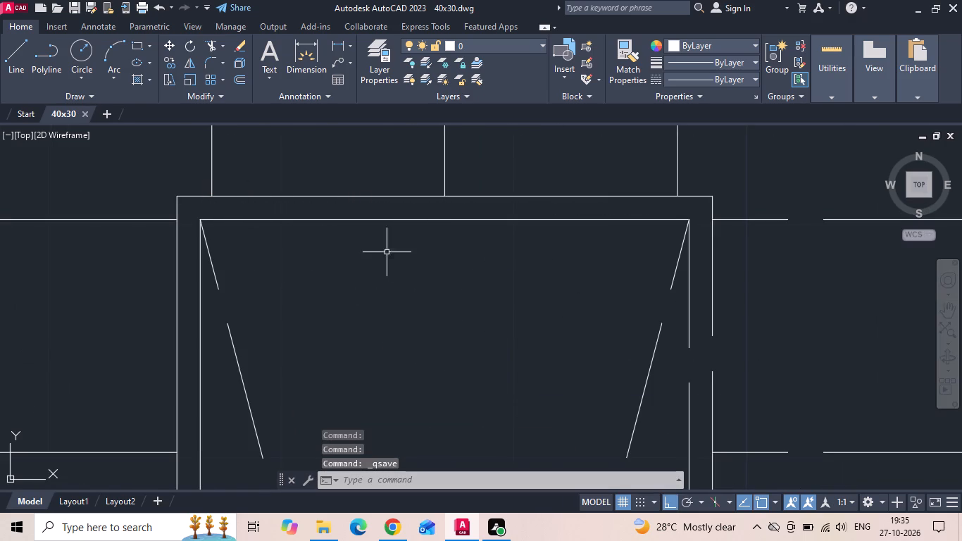
scroll(482, 251, down, 3)
scroll(627, 209, down, 3)
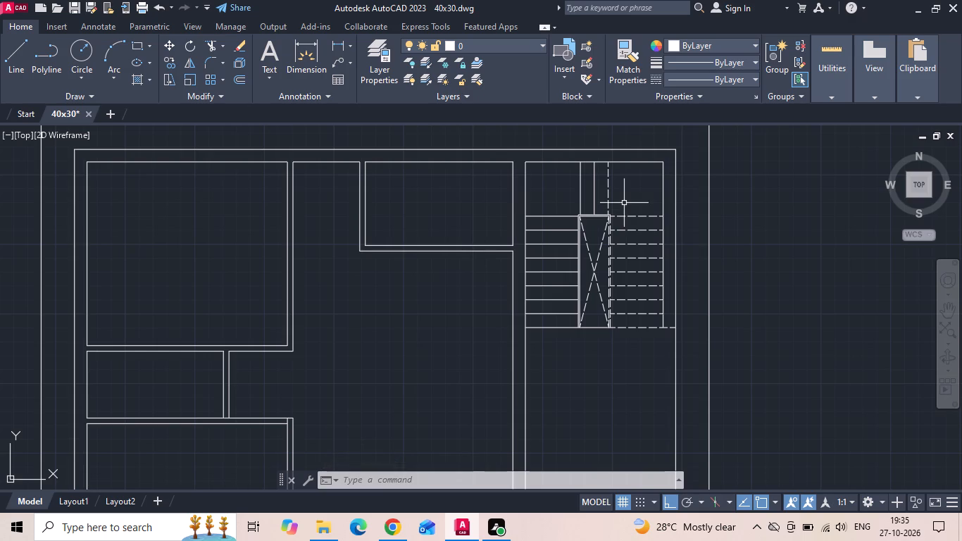
key(ctrl+s)
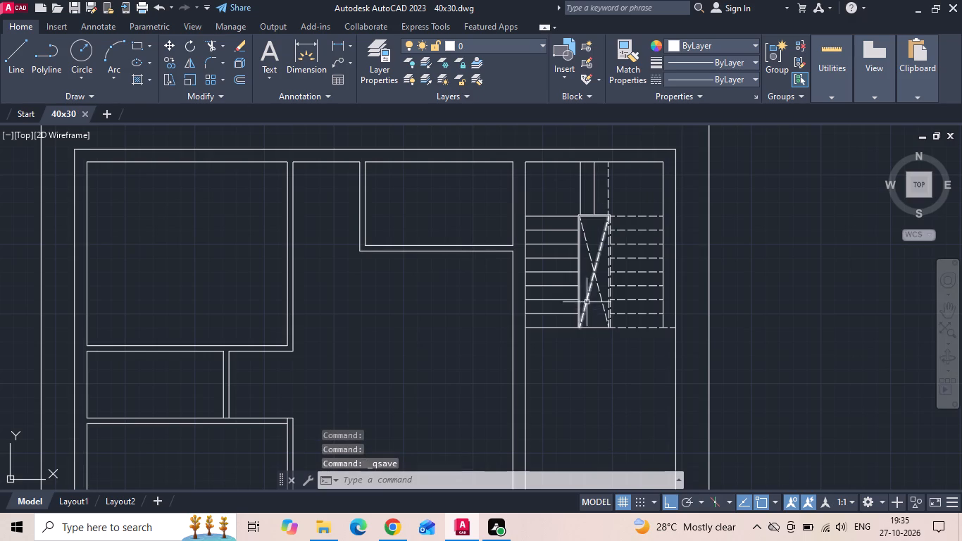
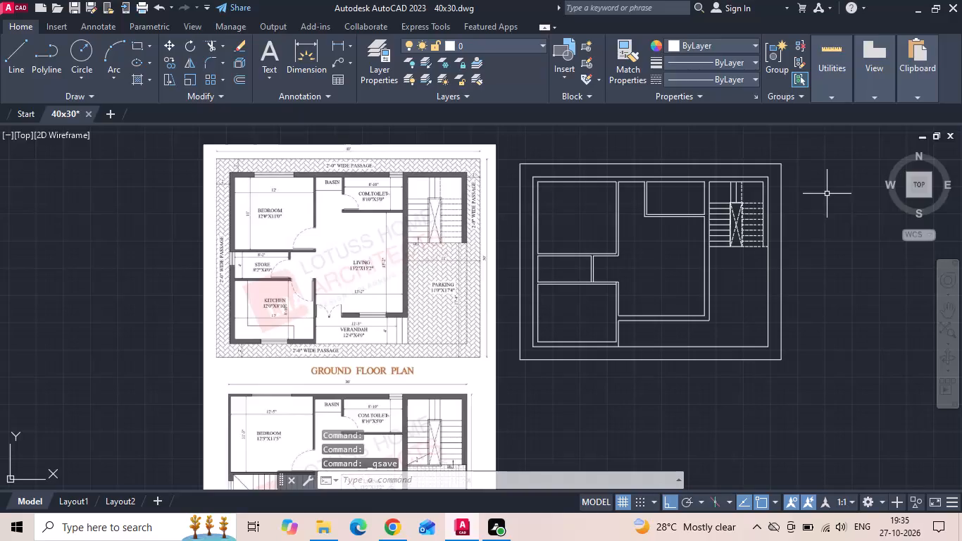
Offset the kitchen's outer east wall line 4' east and extend the copy through the living room's south wall.
middle_drag(708, 301, 704, 289)
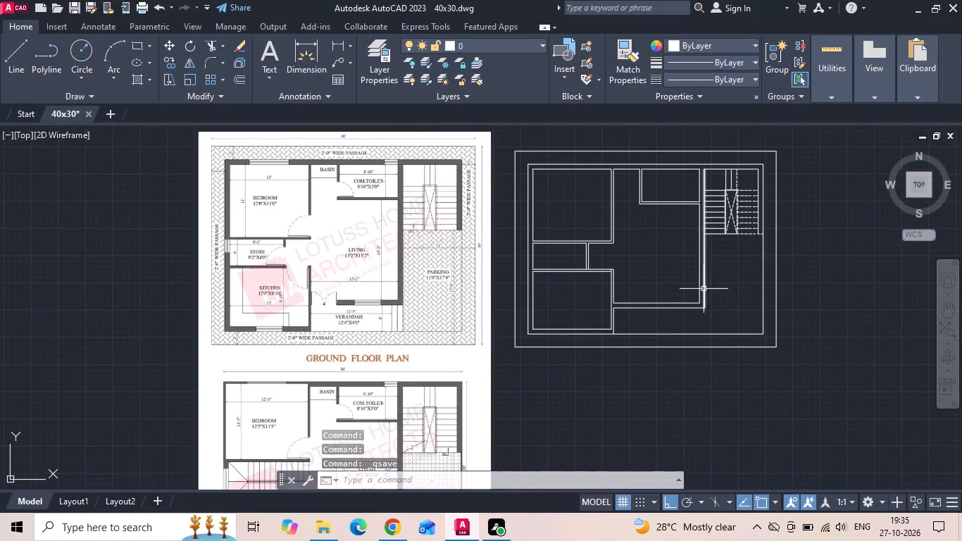
scroll(313, 293, up, 3)
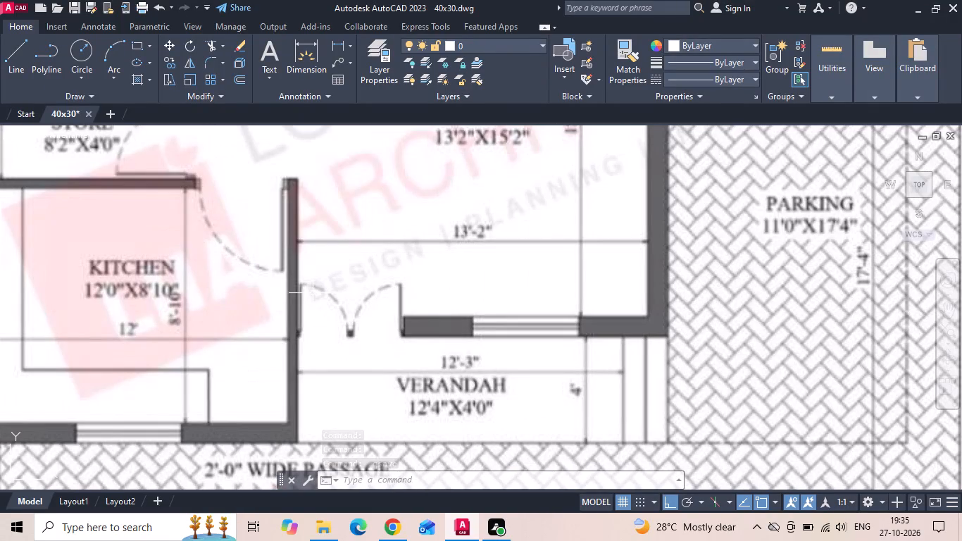
text(o 4')
key(Return)
scroll(311, 293, down, 2)
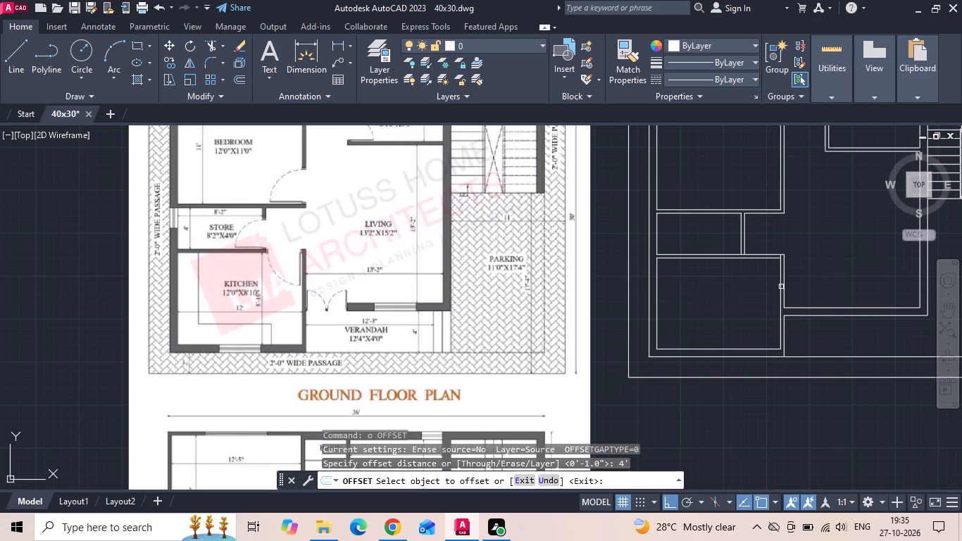
drag(785, 285, 793, 284)
click(818, 280)
middle_drag(814, 280, 794, 284)
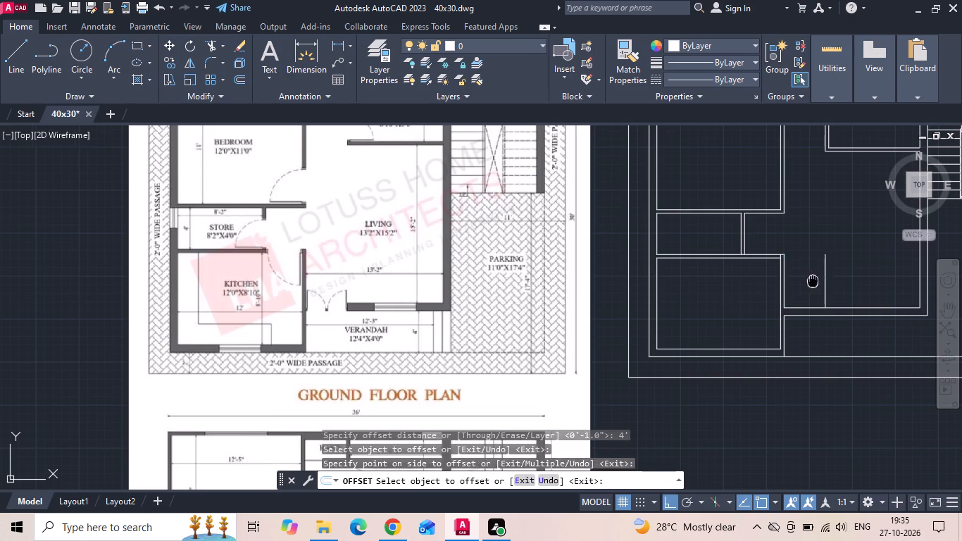
middle_drag(794, 284, 758, 285)
key(Escape)
text(ex)
key(space)
drag(751, 292, 777, 303)
scroll(732, 326, up, 1)
key(Escape)
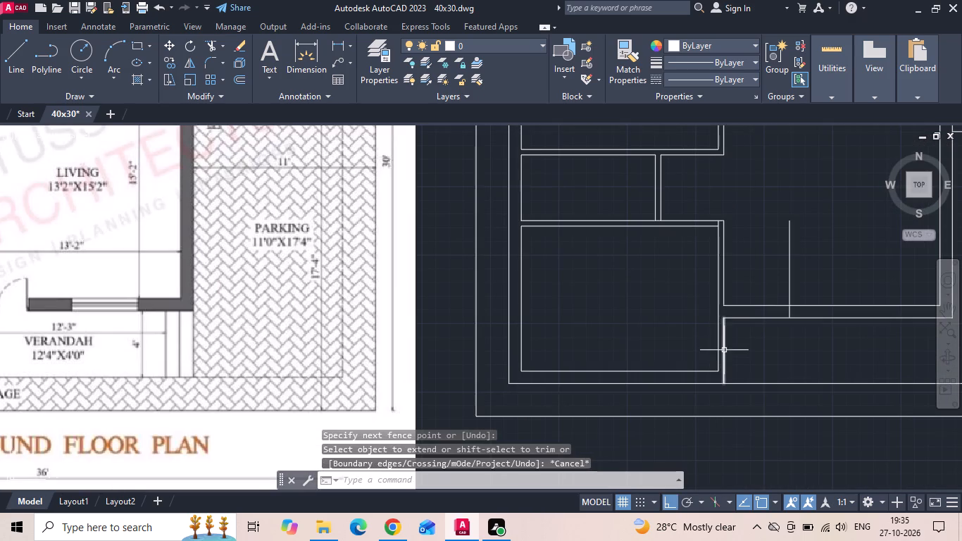
Erase the short verandah west edge line and extend the kitchen's outer east wall line to the south exterior wall line.
click(725, 353)
key(Delete)
text(ex)
key(space)
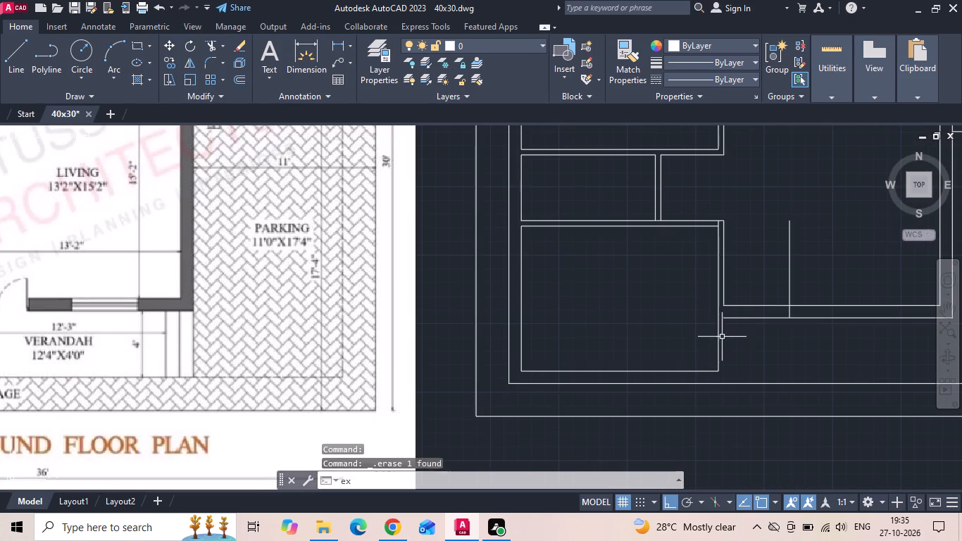
click(725, 278)
click(726, 285)
key(Escape)
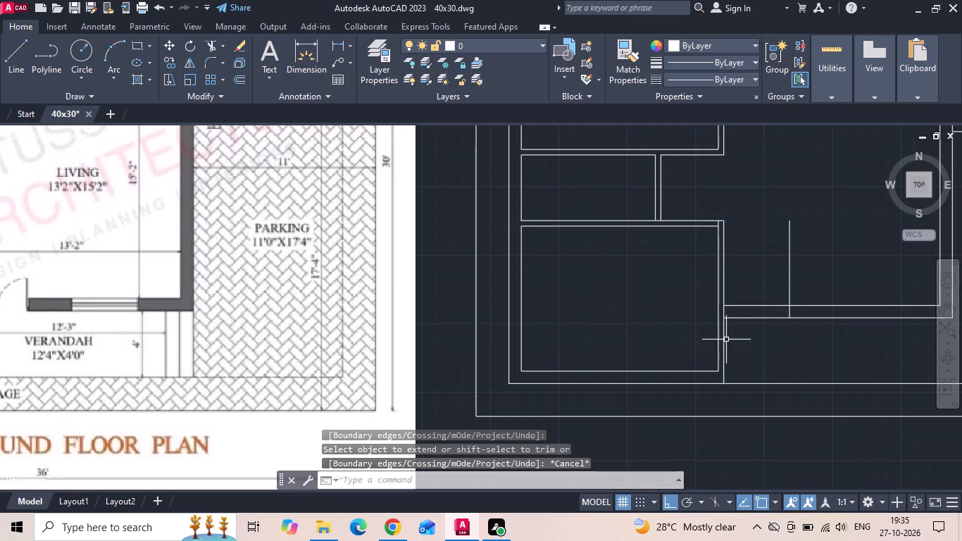
Trim the living room's south wall lines and the excess guide line to form the 4' main entrance opening.
text(tr)
key(space)
drag(749, 359, 842, 224)
key(Escape)
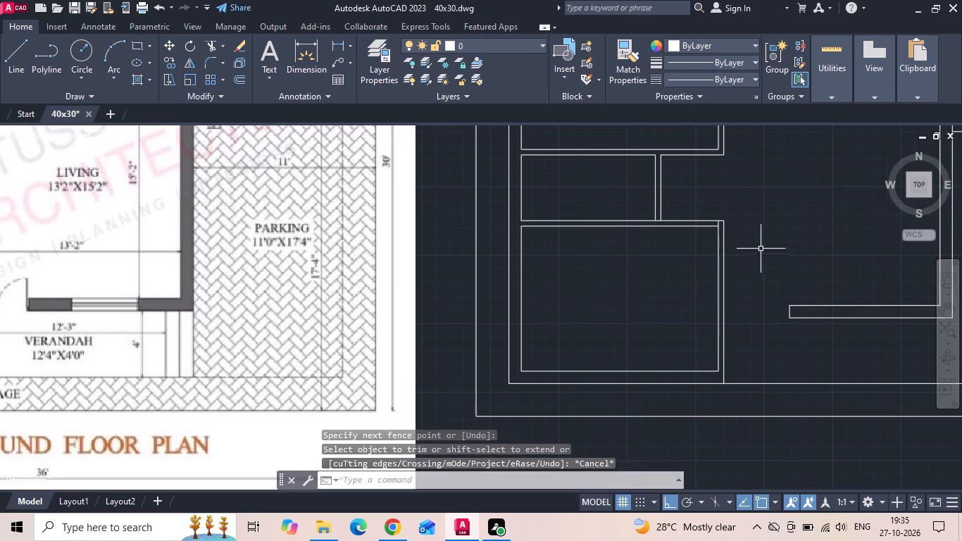
Offset the inner east wall lines of the kitchen and the bedroom 3' west to mark their door openings.
text(o 3')
key(Return)
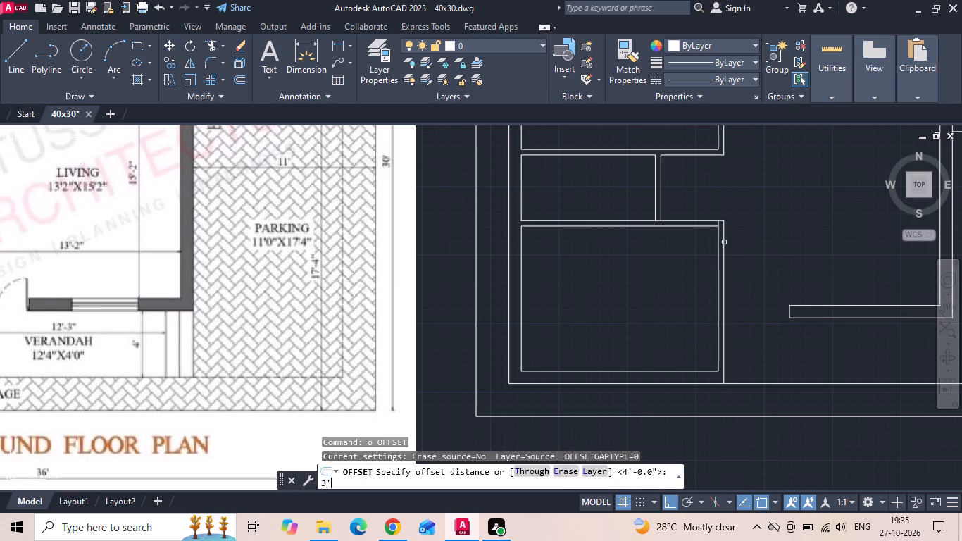
scroll(749, 342, down, 1)
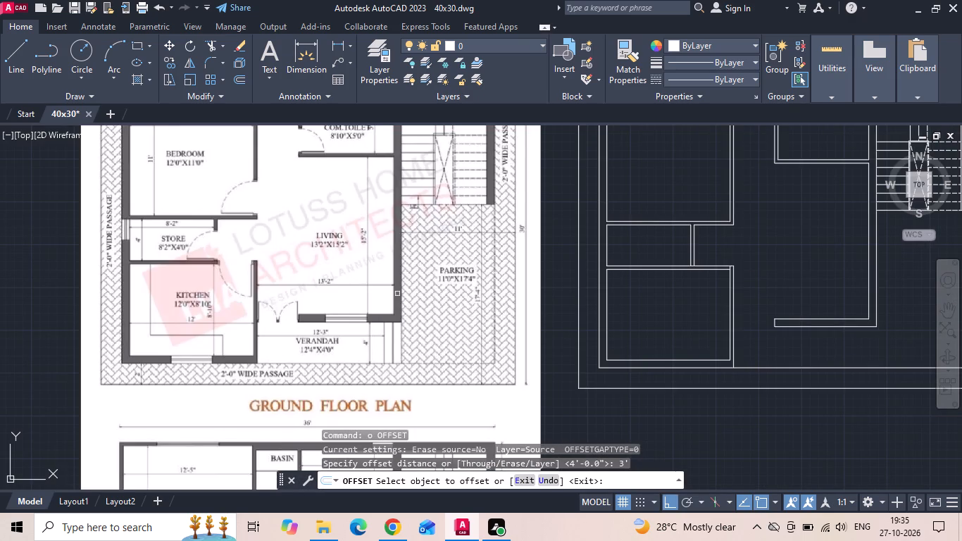
scroll(202, 259, up, 3)
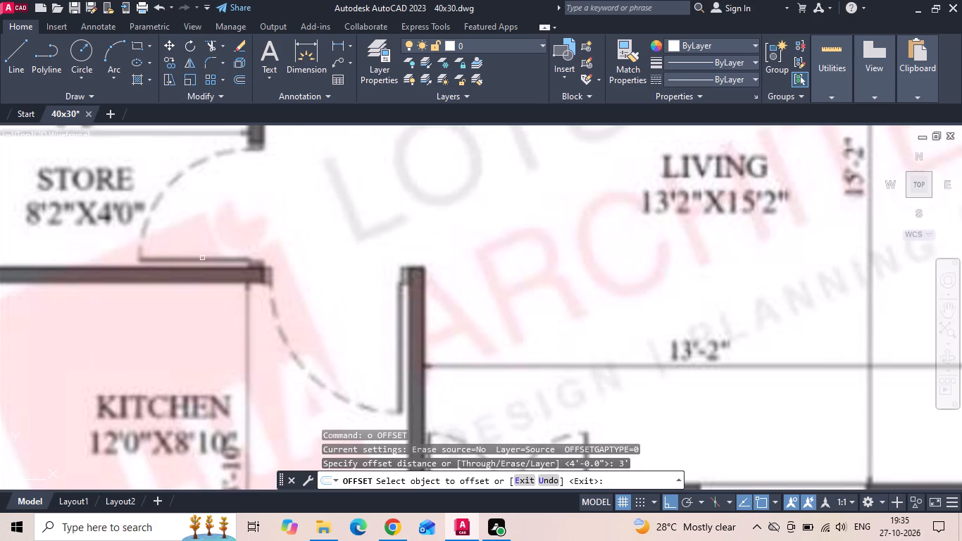
scroll(202, 258, down, 3)
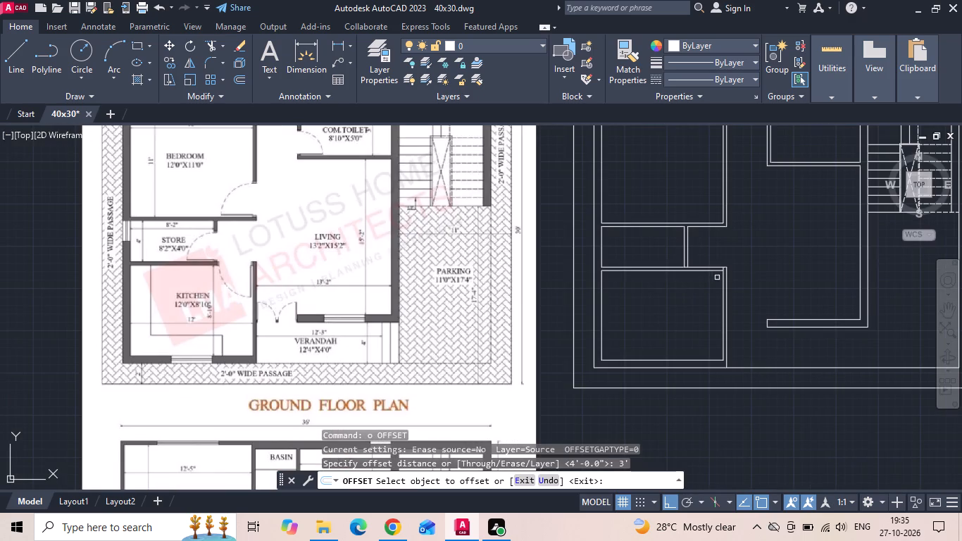
click(723, 282)
click(704, 289)
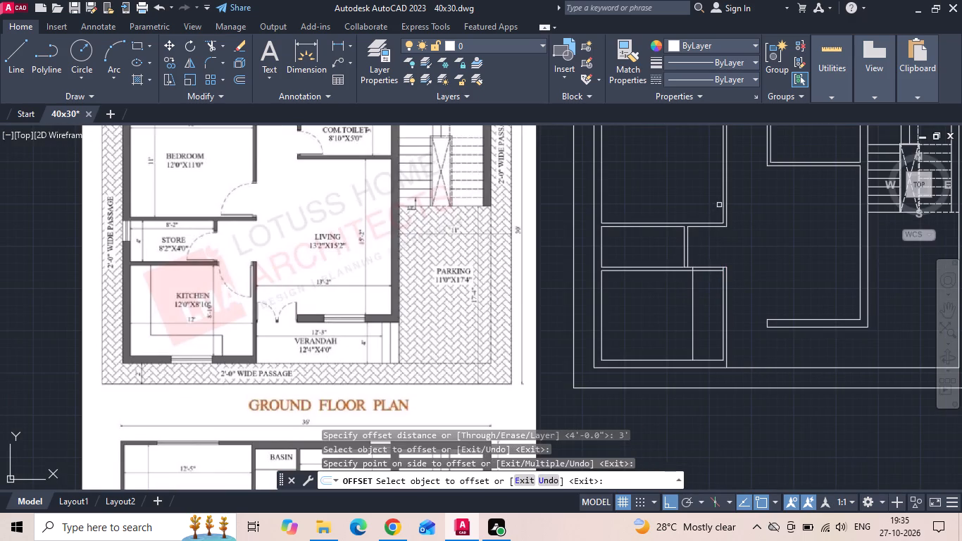
click(723, 194)
click(635, 180)
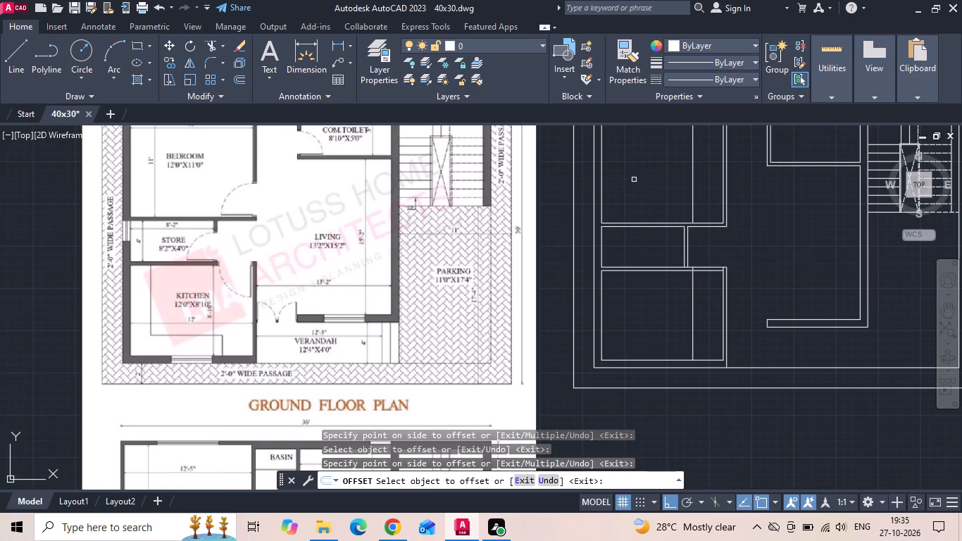
Offset the store's south wall line and the toilet's inner south wall line 2'6" north to mark their door openings.
key(Escape)
text(o 2'6)
key(space)
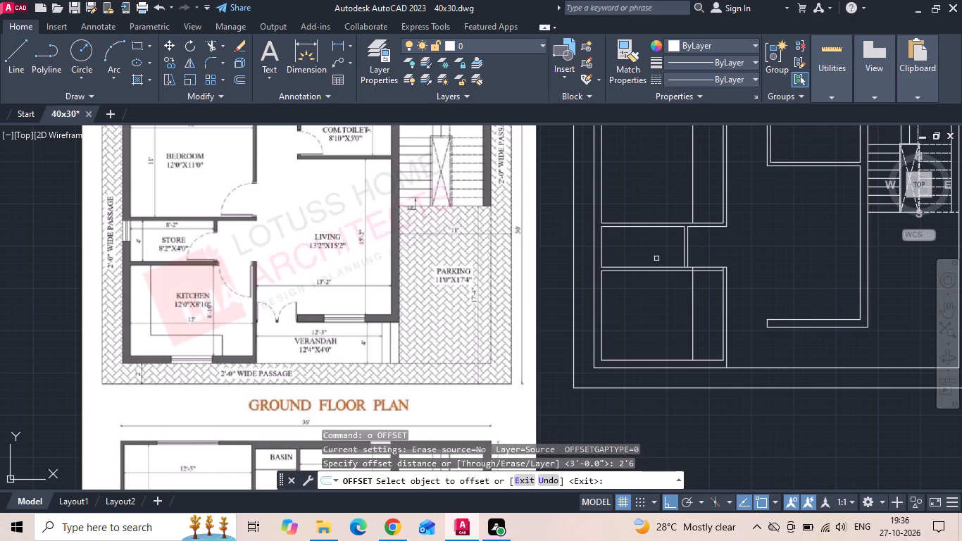
click(660, 267)
click(667, 242)
middle_drag(779, 220, 754, 288)
scroll(754, 288, down, 1)
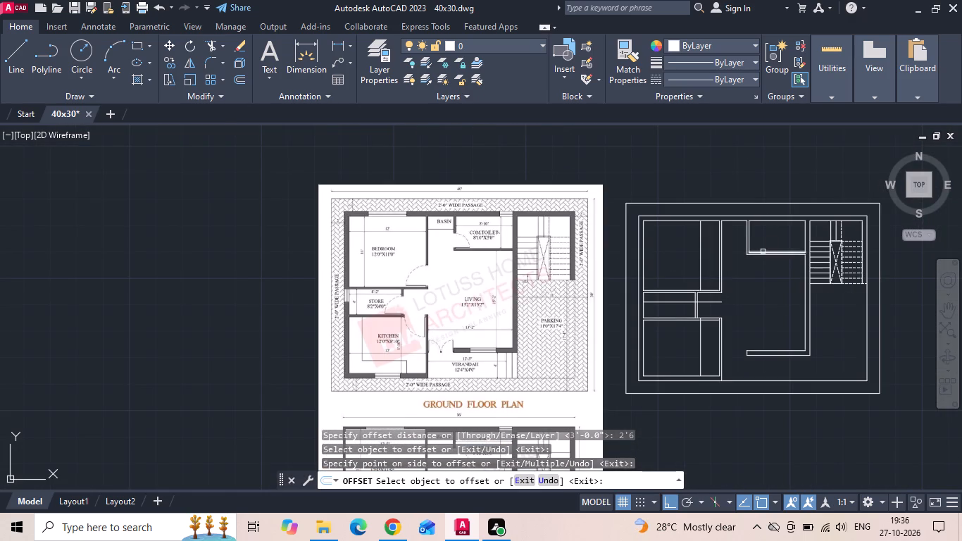
click(763, 251)
click(766, 230)
scroll(765, 233, up, 1)
key(Escape)
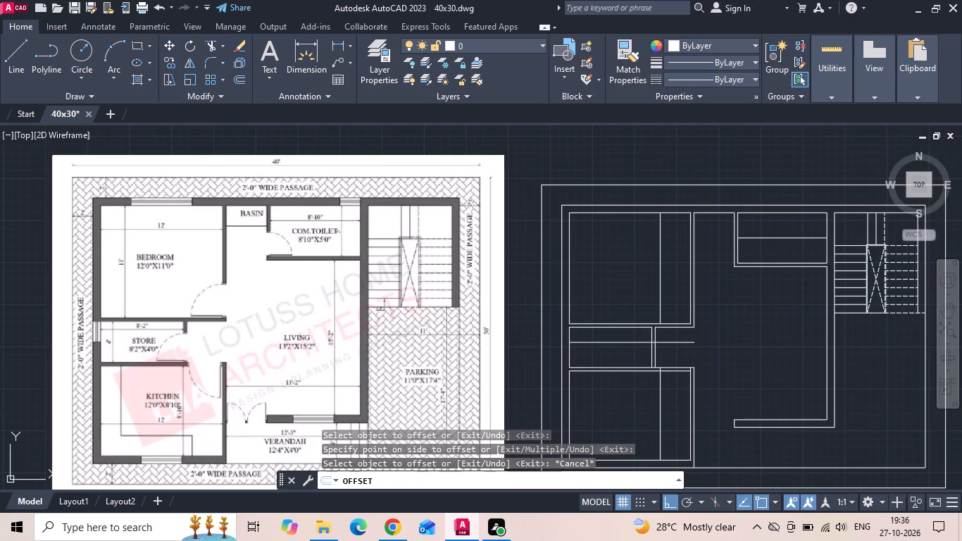
Extend the toilet and bedroom door marker lines and the bedroom's inner east wall line across the full wall thickness.
text(ex)
key(space)
scroll(749, 244, up, 1)
drag(744, 223, 746, 232)
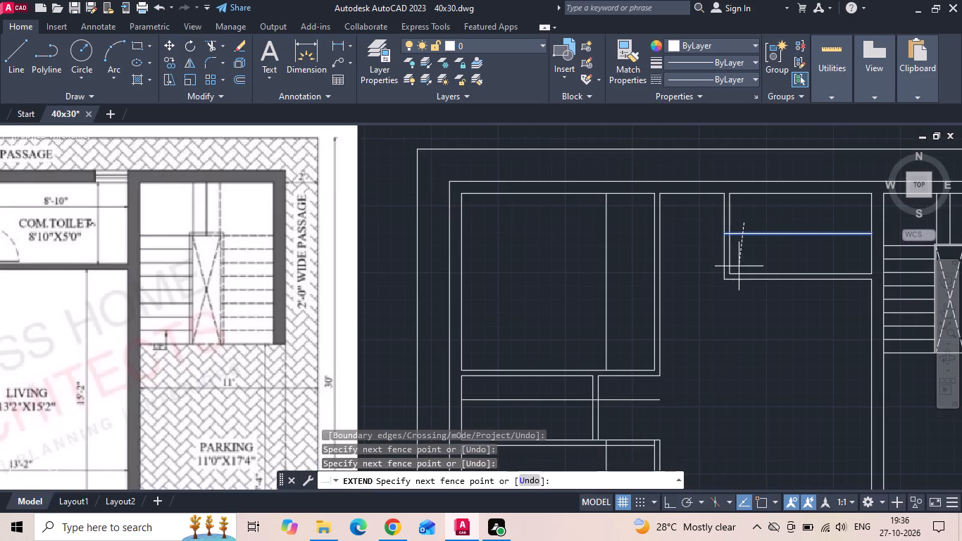
click(737, 278)
middle_drag(676, 366, 680, 291)
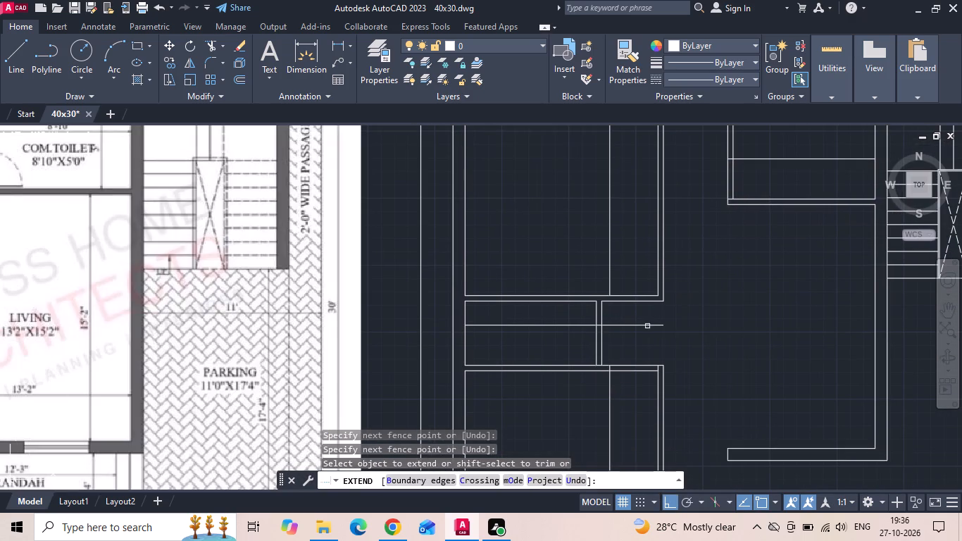
click(603, 249)
drag(615, 244, 634, 236)
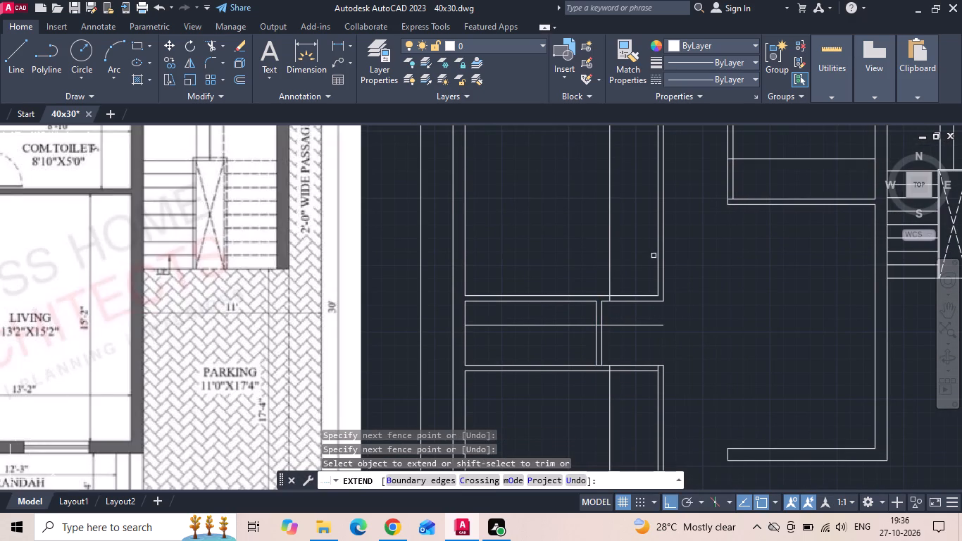
click(658, 261)
key(Escape)
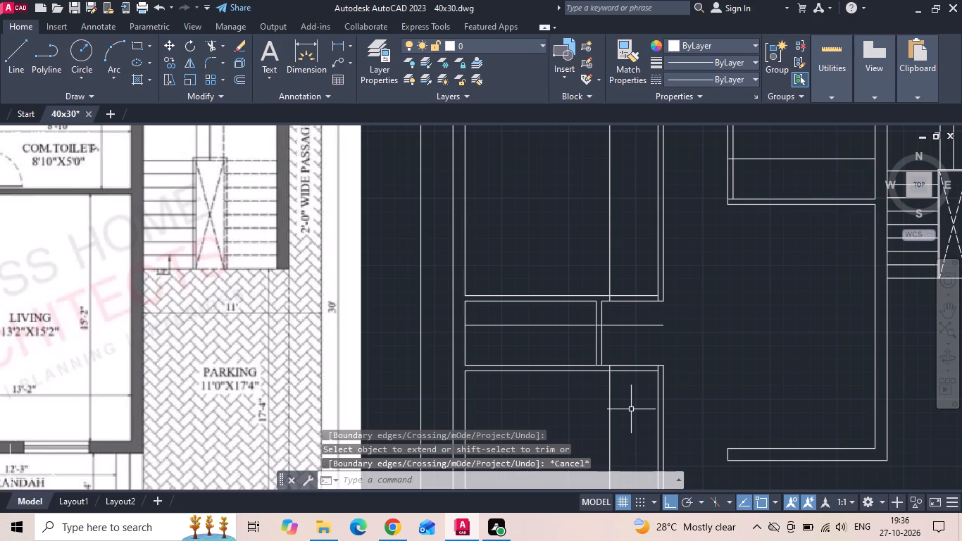
Trim the wall lines and leftover markers to open the kitchen, store and bedroom doorways.
text(tr)
key(space)
key(space)
drag(595, 425, 656, 345)
scroll(620, 338, up, 1)
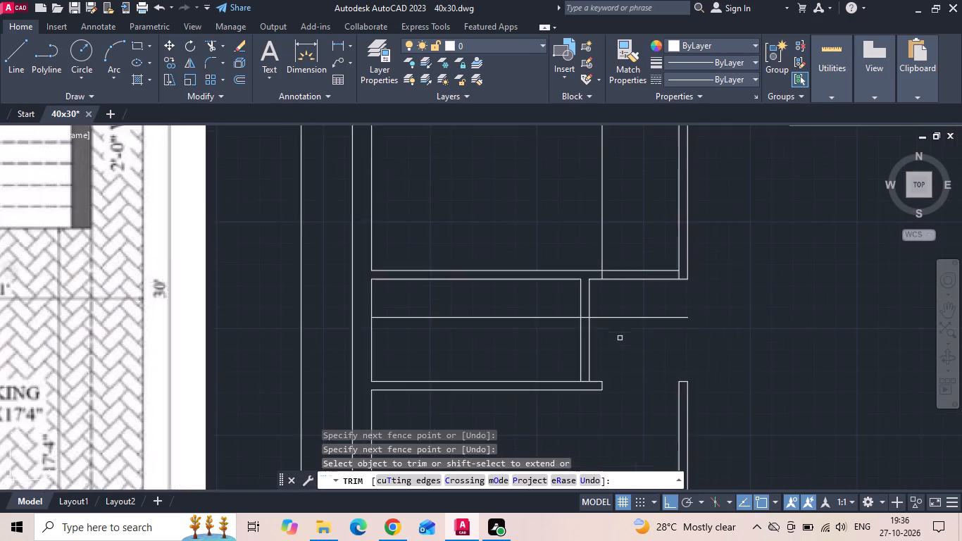
scroll(620, 338, up, 1)
drag(627, 275, 492, 297)
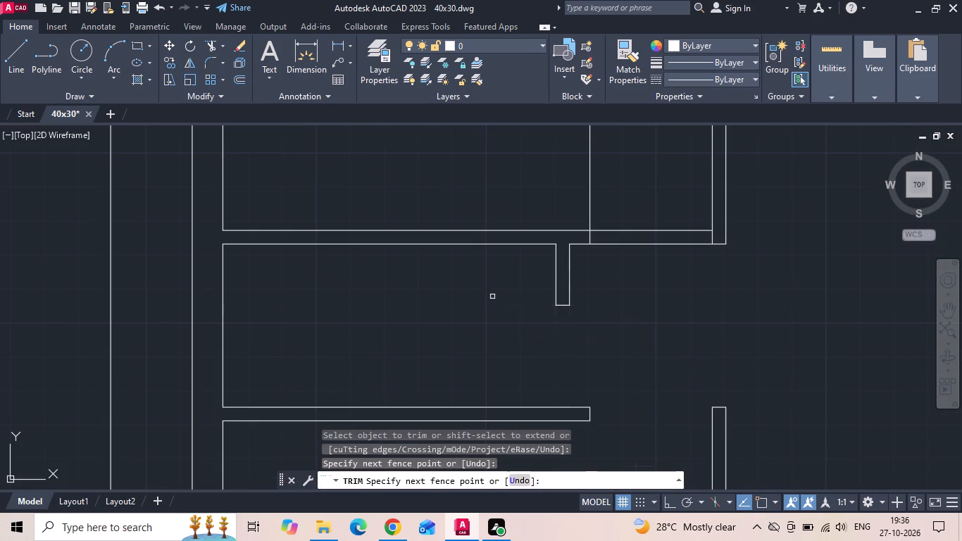
middle_drag(492, 299, 480, 359)
scroll(480, 359, down, 1)
drag(511, 248, 571, 354)
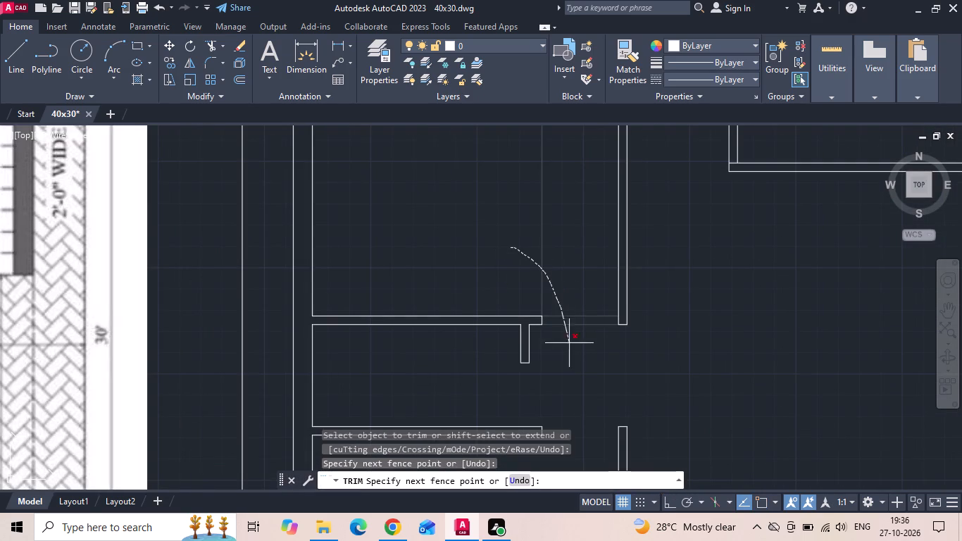
drag(571, 354, 576, 379)
Trim the toilet's west wall lines and leftover marker line to open the toilet doorway.
scroll(576, 380, down, 2)
scroll(577, 375, up, 1)
drag(711, 194, 711, 194)
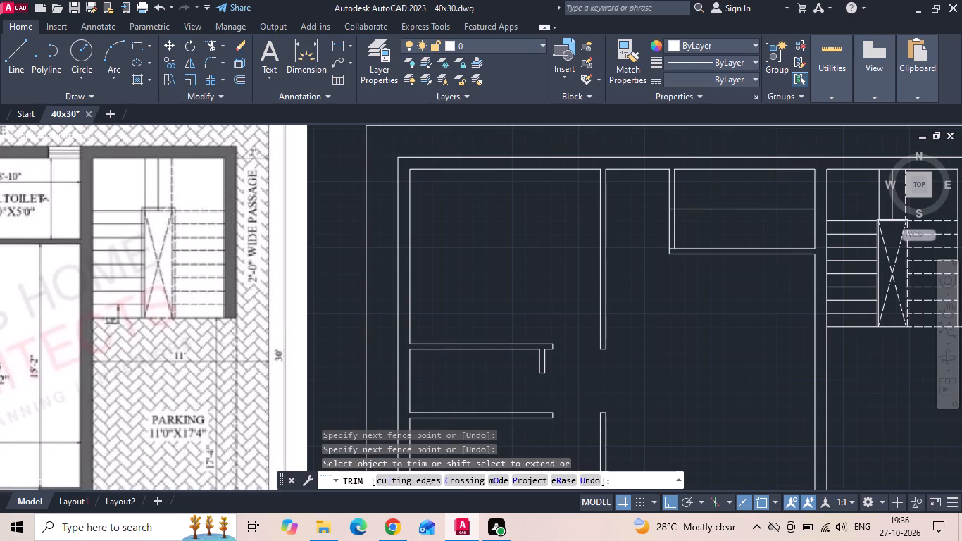
drag(711, 194, 653, 228)
scroll(652, 228, down, 1)
middle_drag(644, 384, 653, 363)
key(Escape)
Save the 40x30 drawing.
key(ctrl+s)
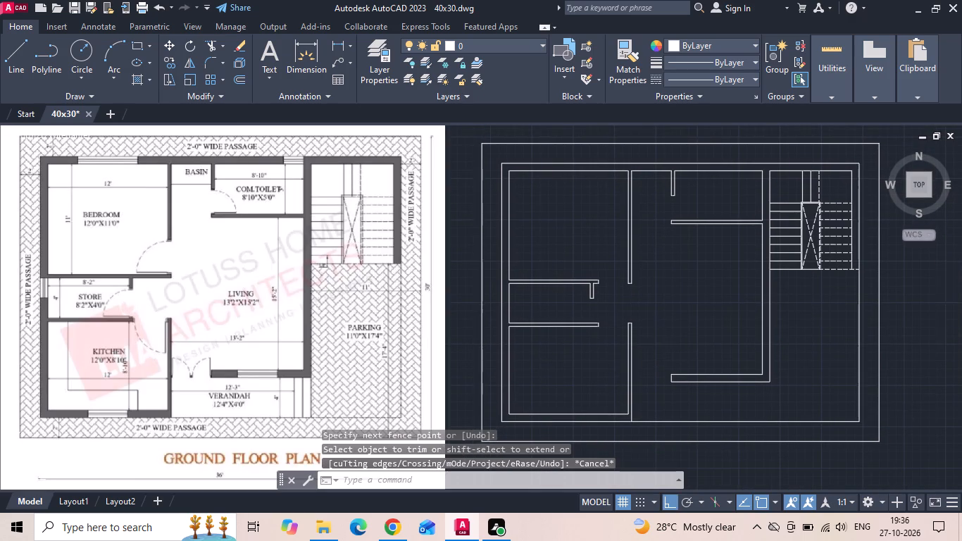
Draw a vertical line from the living room's outer southeast corner down to the south exterior wall line.
text(l)
key(space)
middle_drag(660, 344, 645, 323)
click(755, 361)
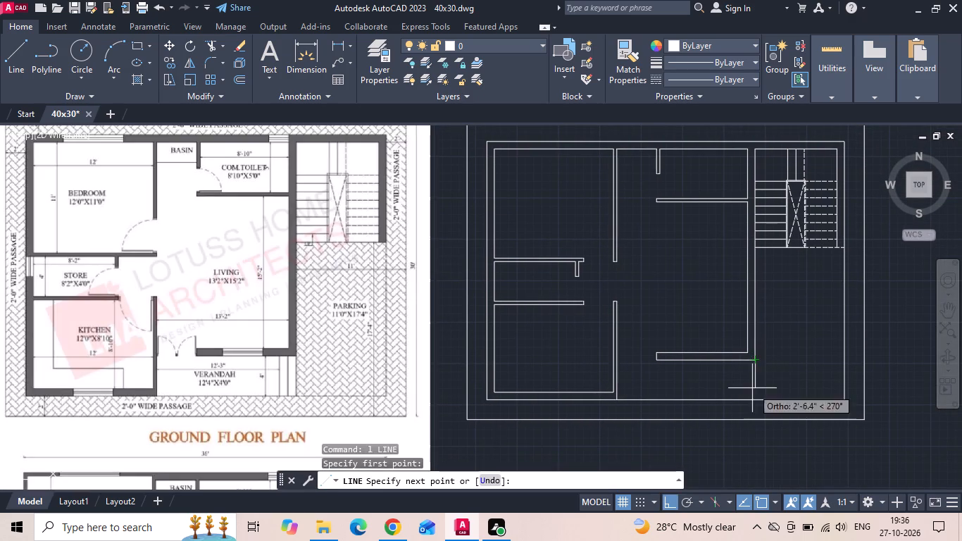
scroll(752, 394, up, 1)
click(755, 402)
key(Escape)
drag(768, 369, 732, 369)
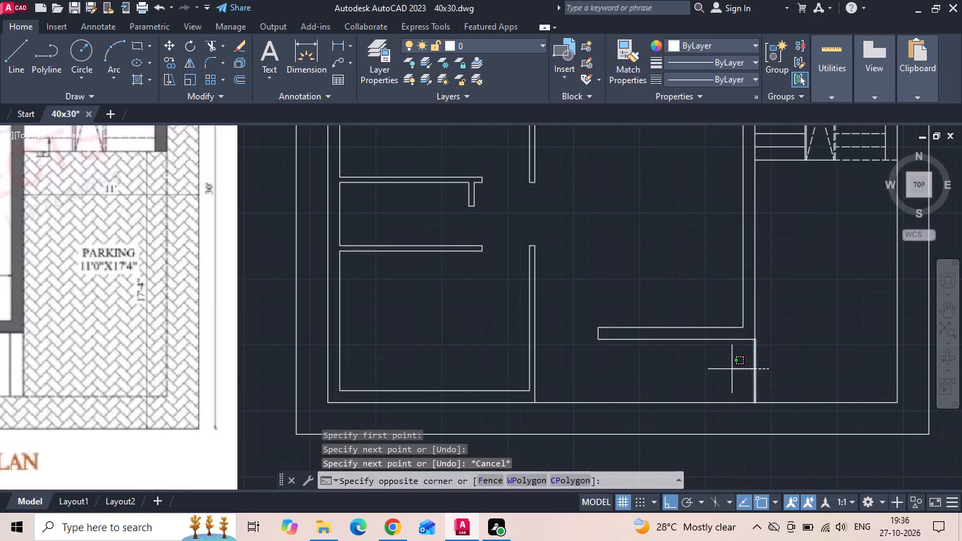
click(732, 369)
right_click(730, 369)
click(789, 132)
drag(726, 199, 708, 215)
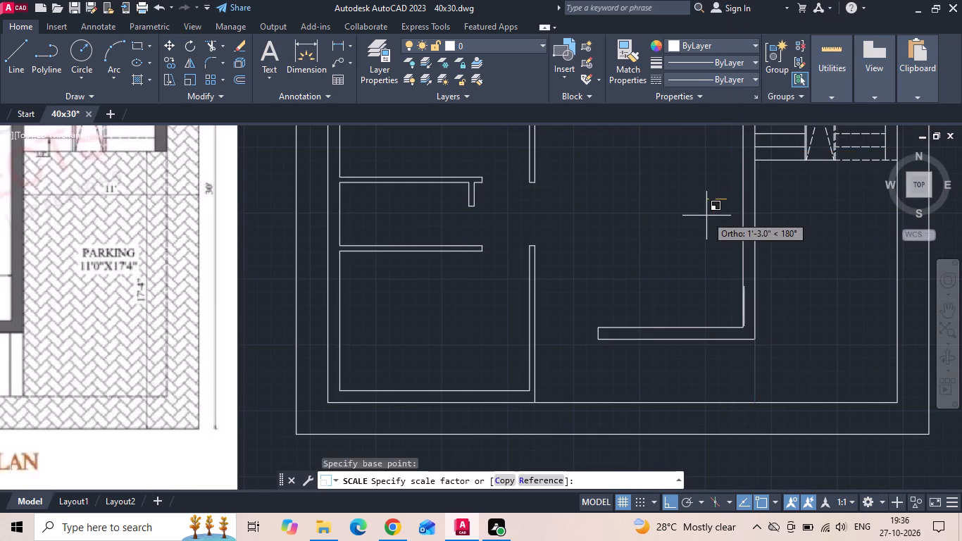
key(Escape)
Copy the verandah's east edge line 10" and 20" west to form the verandah steps.
drag(801, 388, 761, 388)
click(692, 374)
right_click(692, 371)
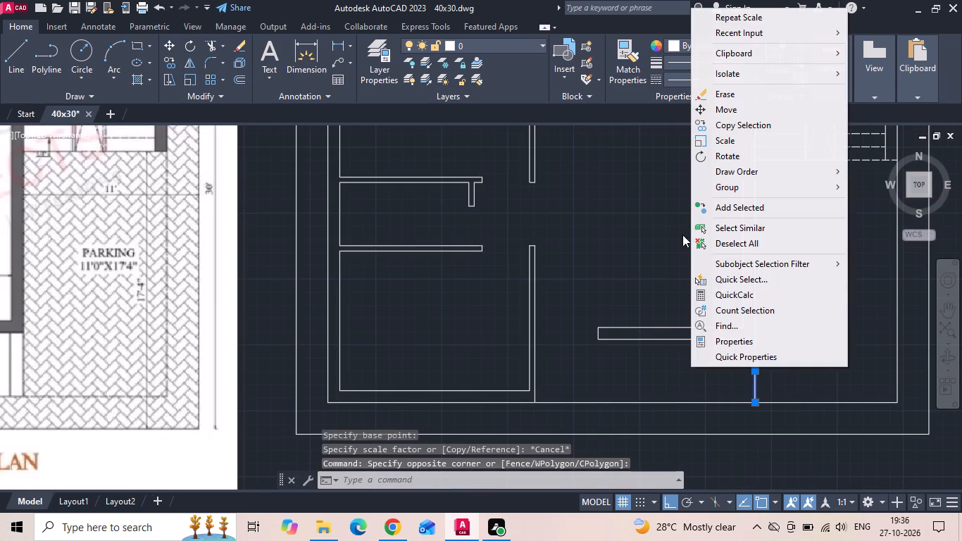
click(731, 128)
drag(716, 165, 708, 168)
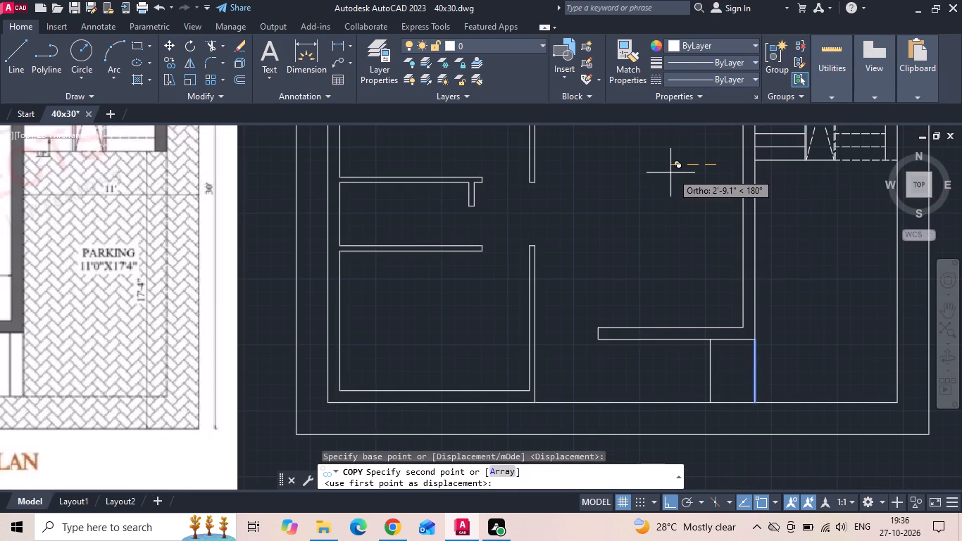
text(10)
key(Return)
text(20)
key(Return)
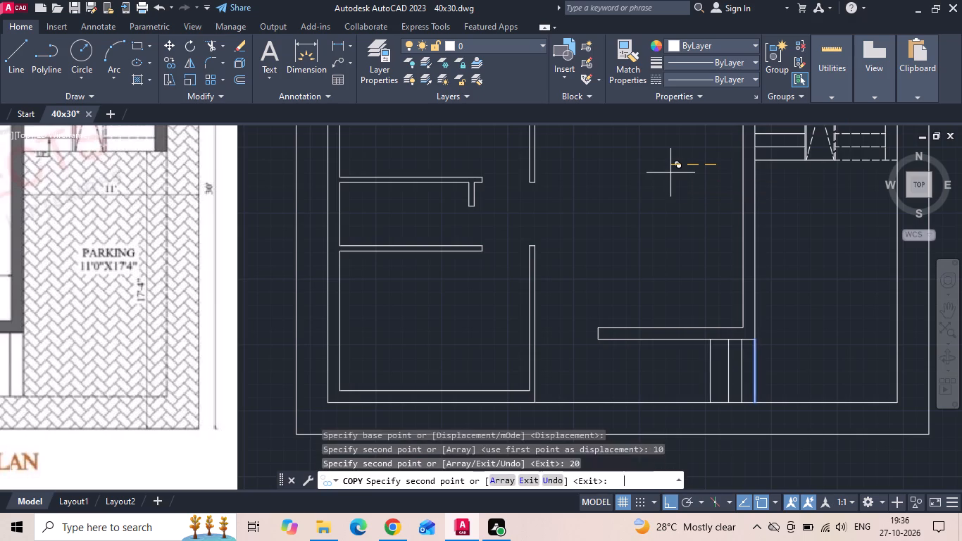
key(Escape)
Save the 40x30 drawing.
key(ctrl+s)
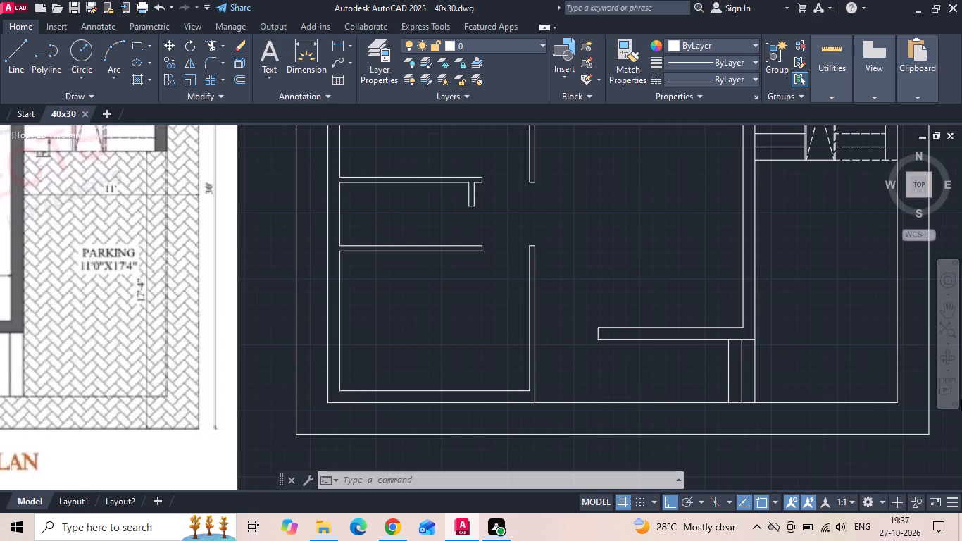
key(ctrl+s)
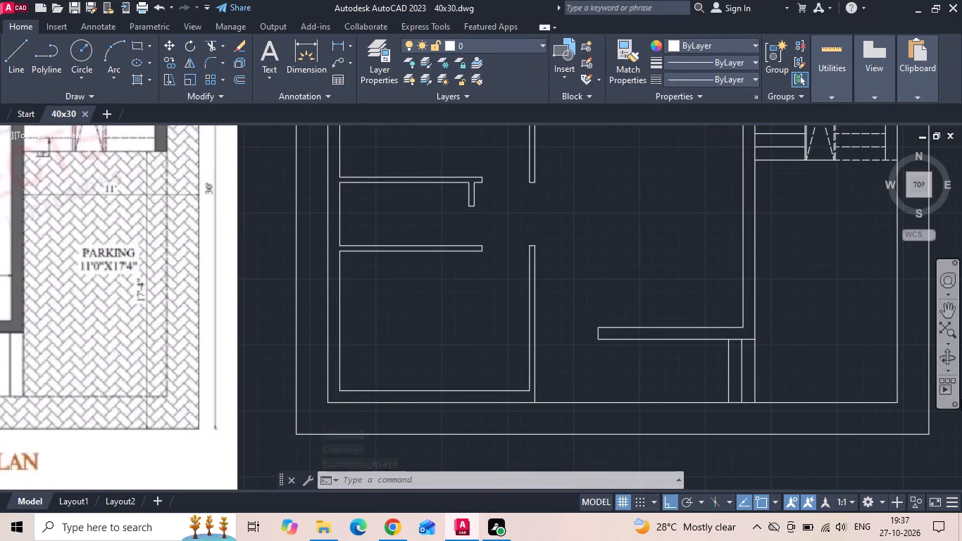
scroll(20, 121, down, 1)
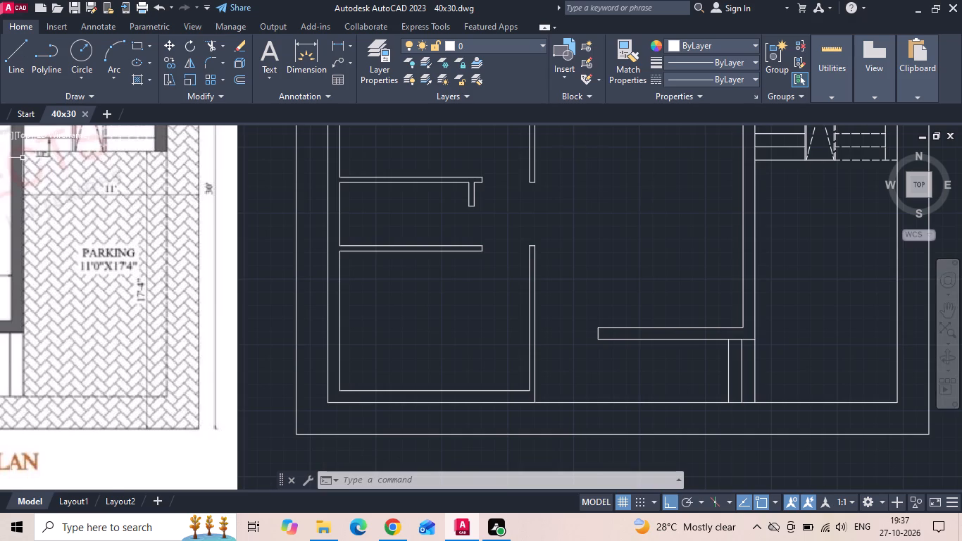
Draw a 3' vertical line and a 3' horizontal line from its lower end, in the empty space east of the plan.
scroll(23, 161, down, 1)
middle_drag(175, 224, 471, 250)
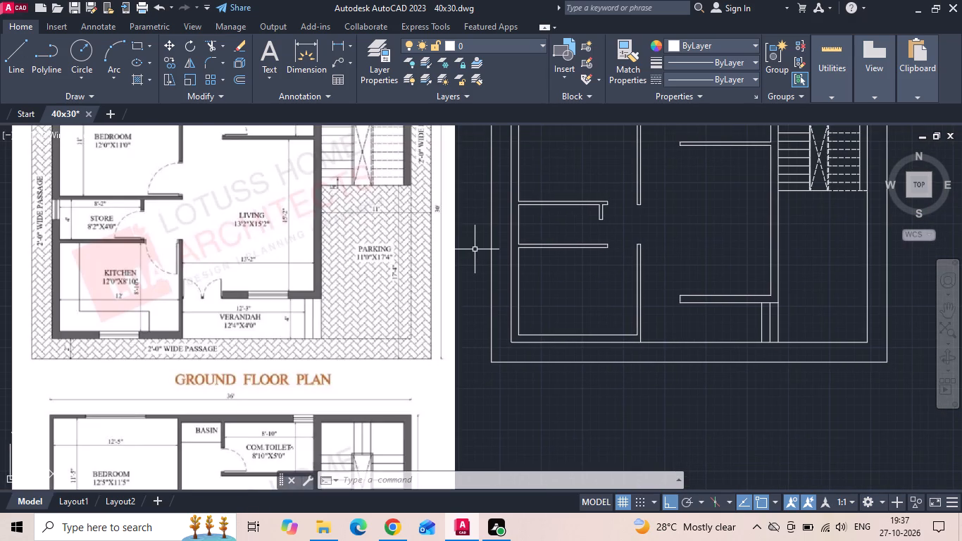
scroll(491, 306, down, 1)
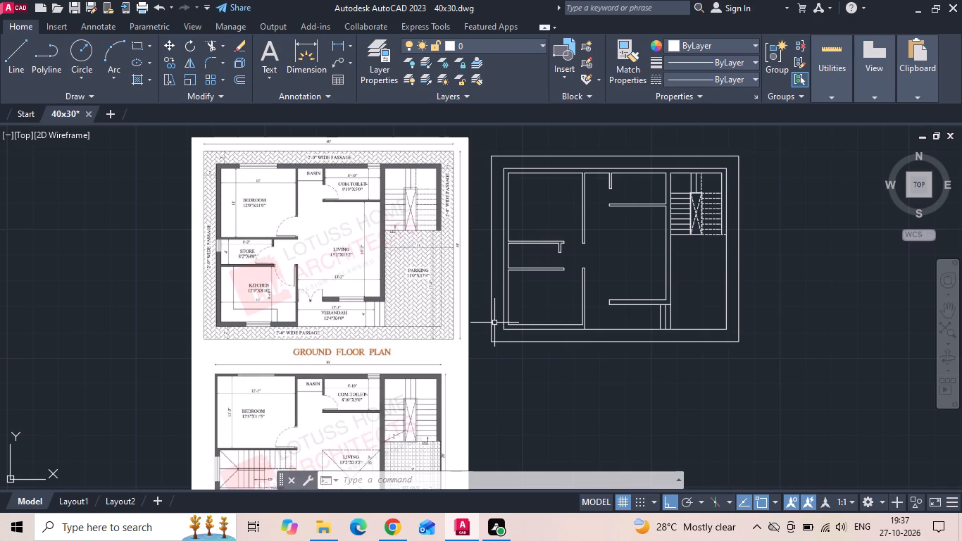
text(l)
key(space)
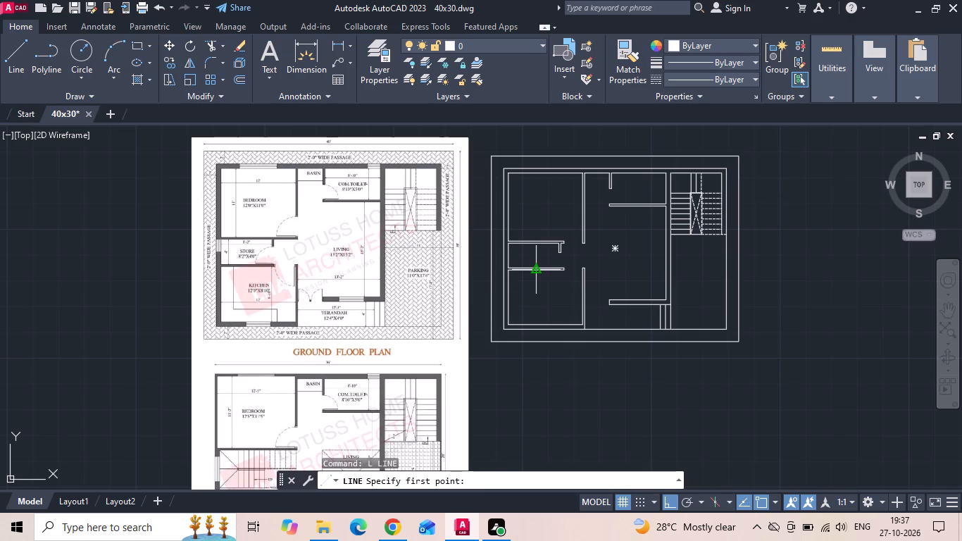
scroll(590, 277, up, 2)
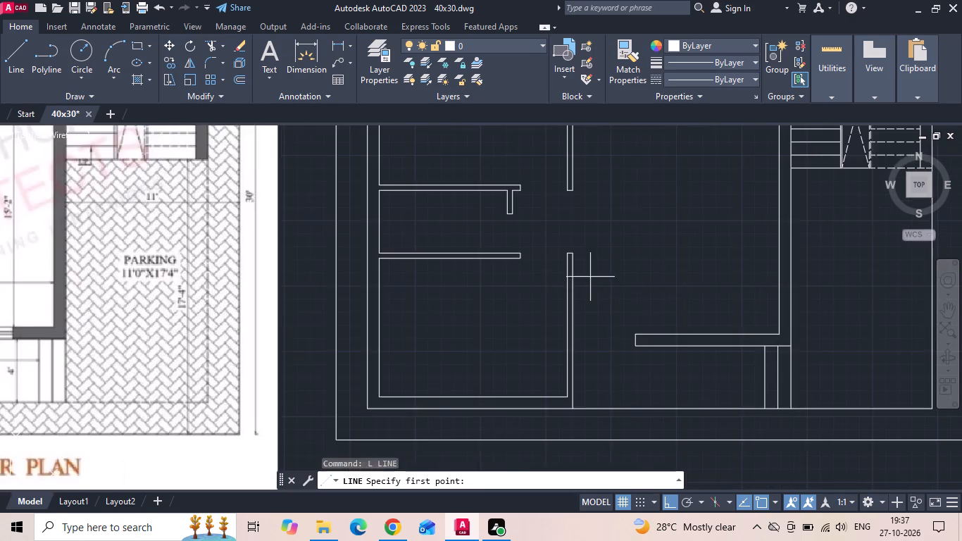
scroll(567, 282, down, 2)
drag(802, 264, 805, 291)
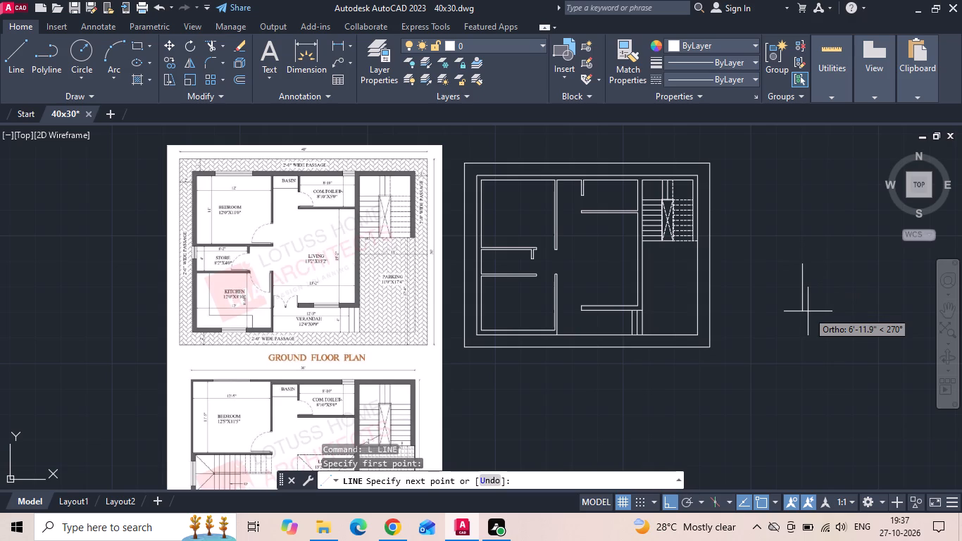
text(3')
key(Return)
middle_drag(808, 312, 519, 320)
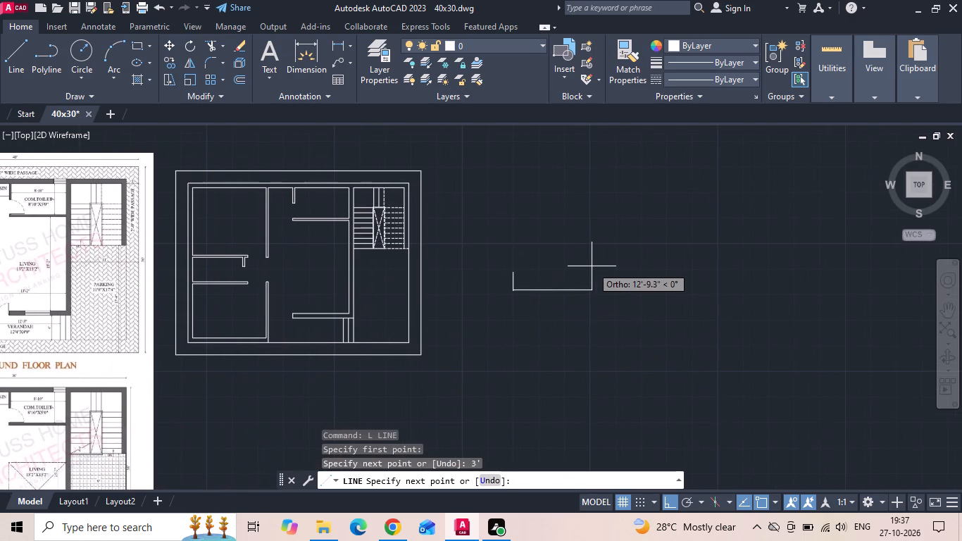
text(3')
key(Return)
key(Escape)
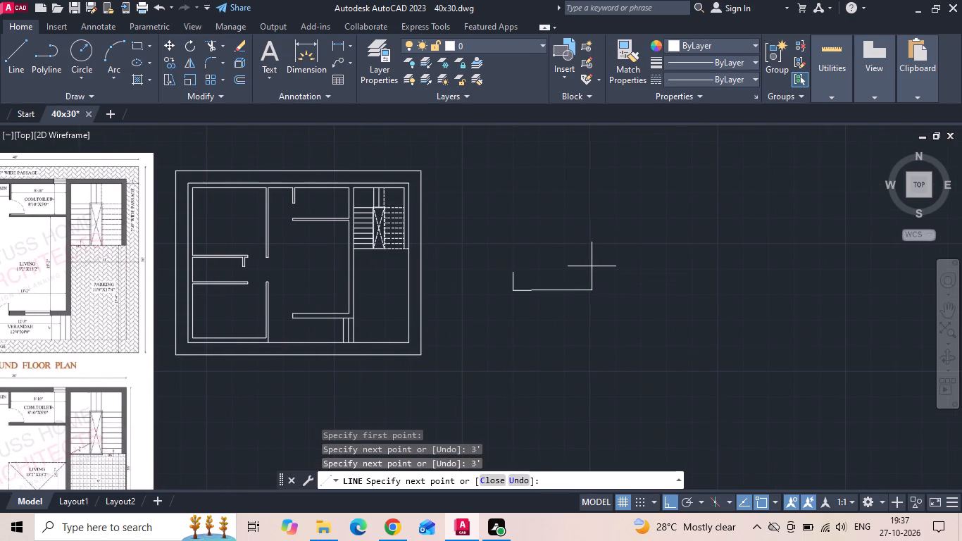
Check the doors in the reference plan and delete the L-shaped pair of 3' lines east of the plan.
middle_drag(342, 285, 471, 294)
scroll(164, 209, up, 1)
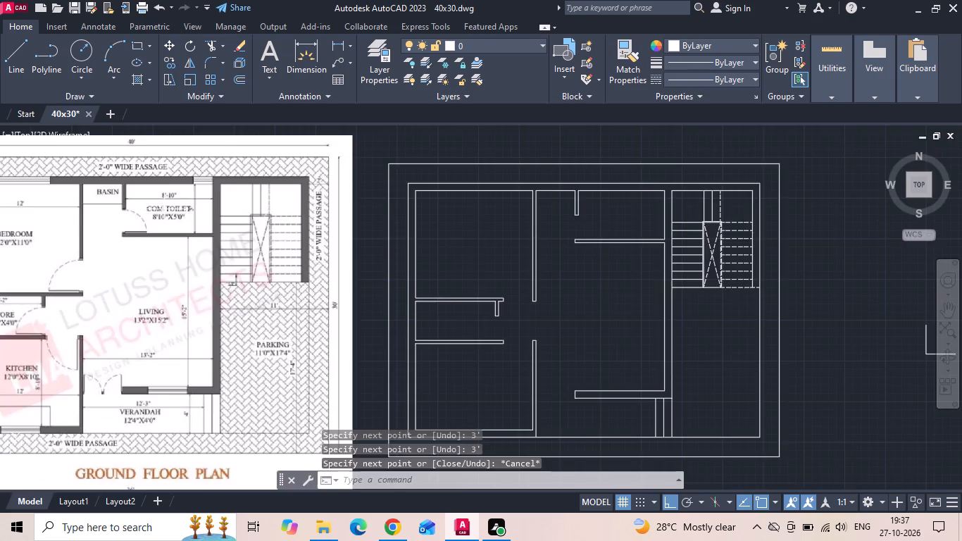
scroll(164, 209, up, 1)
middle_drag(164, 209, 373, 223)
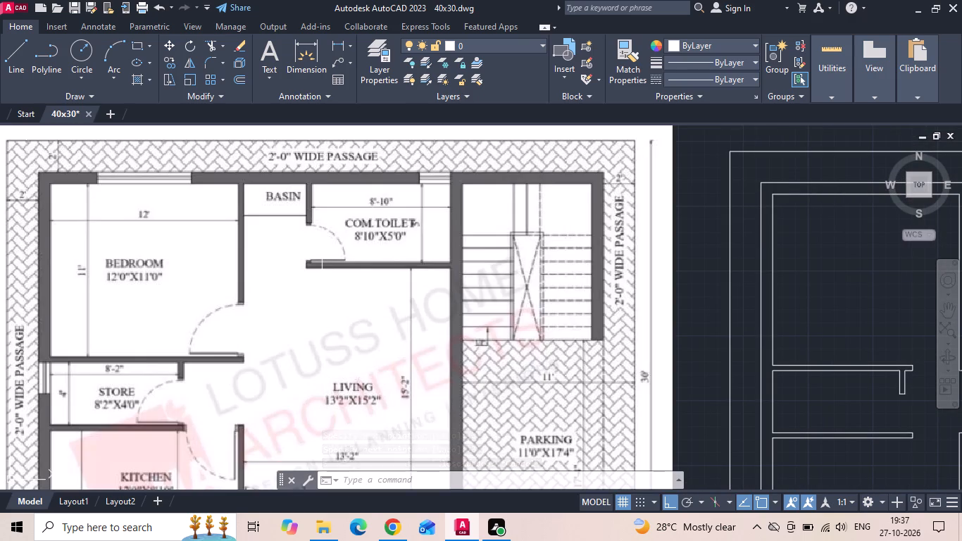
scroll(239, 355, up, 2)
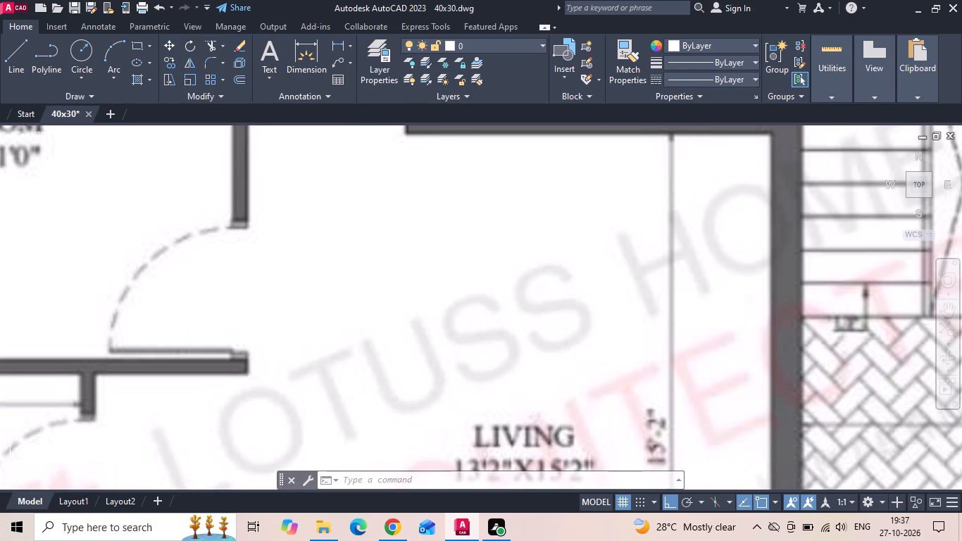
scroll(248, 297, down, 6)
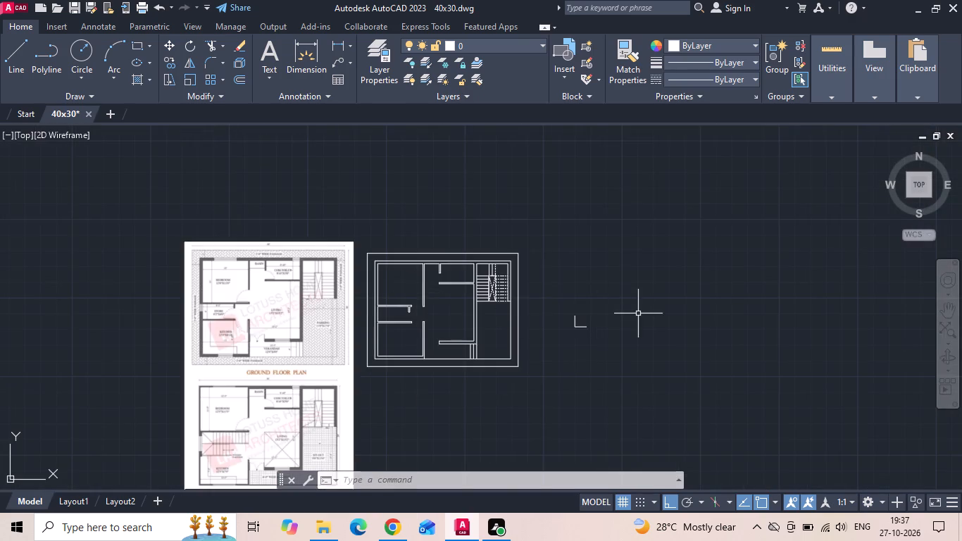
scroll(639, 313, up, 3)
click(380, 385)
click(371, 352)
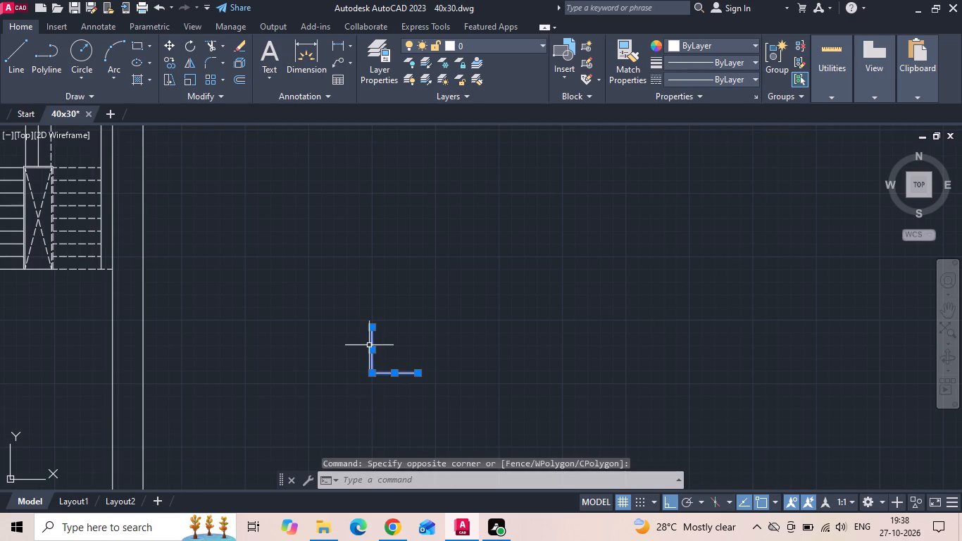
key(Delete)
East of the plan, draw a 1" horizontal jamb line continuing into a 2'10" vertical door leaf line upward.
text(l)
key(space)
scroll(339, 375, up, 2)
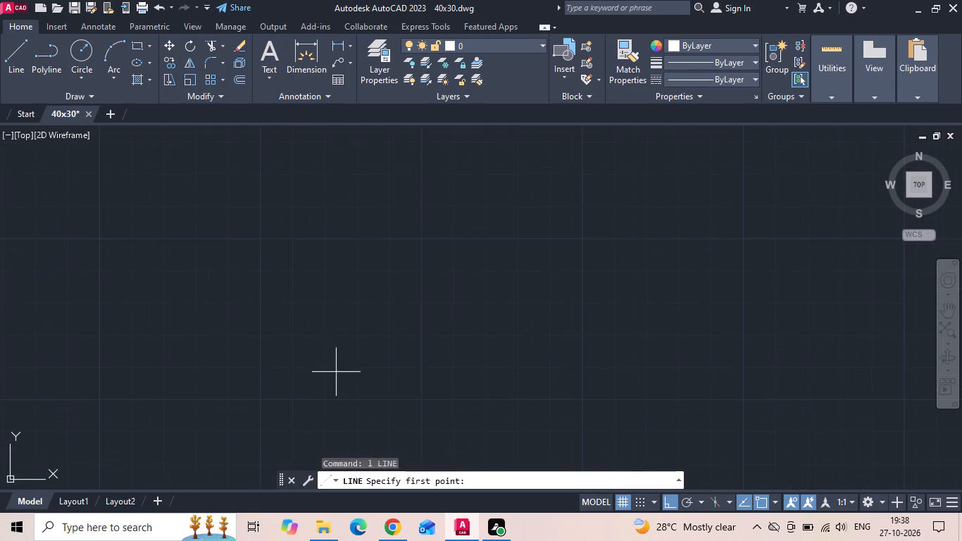
click(320, 306)
text(1)
key(space)
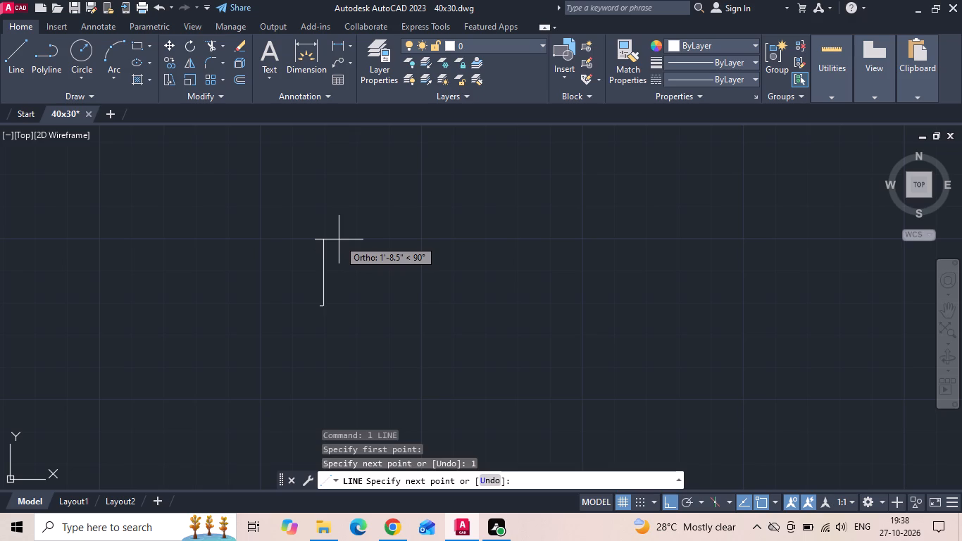
text(2'10)
key(Return)
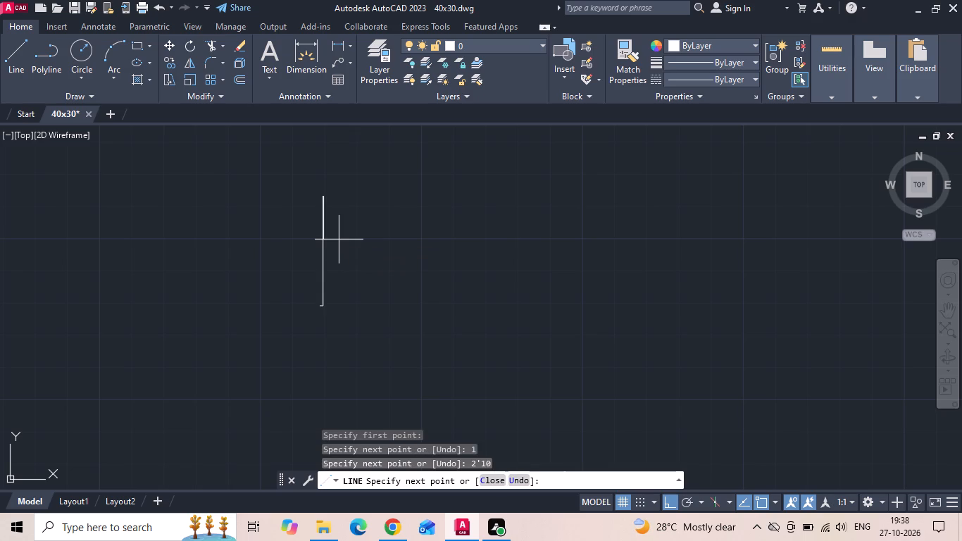
key(Escape)
Draw a 2'10" horizontal line eastward from the foot of the door leaf line.
text(l)
key(space)
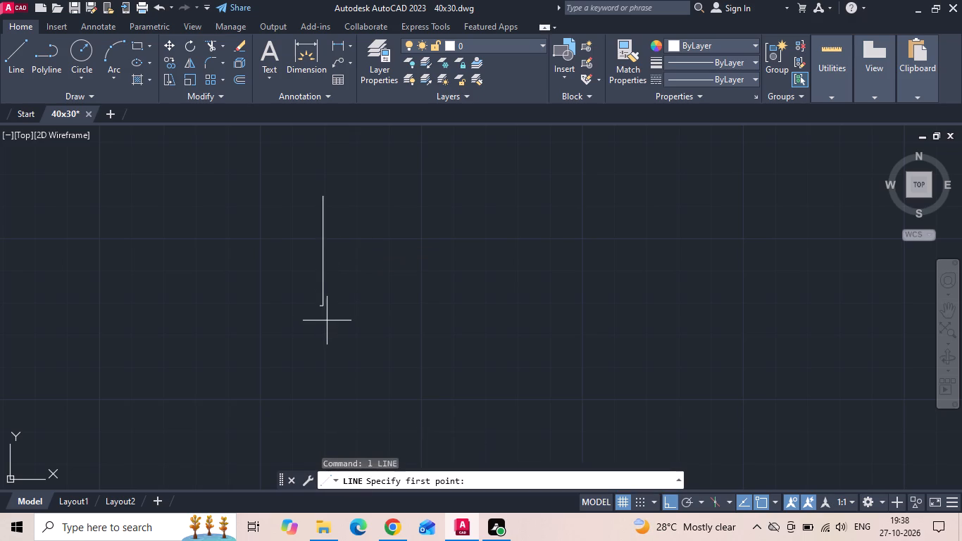
scroll(320, 309, up, 2)
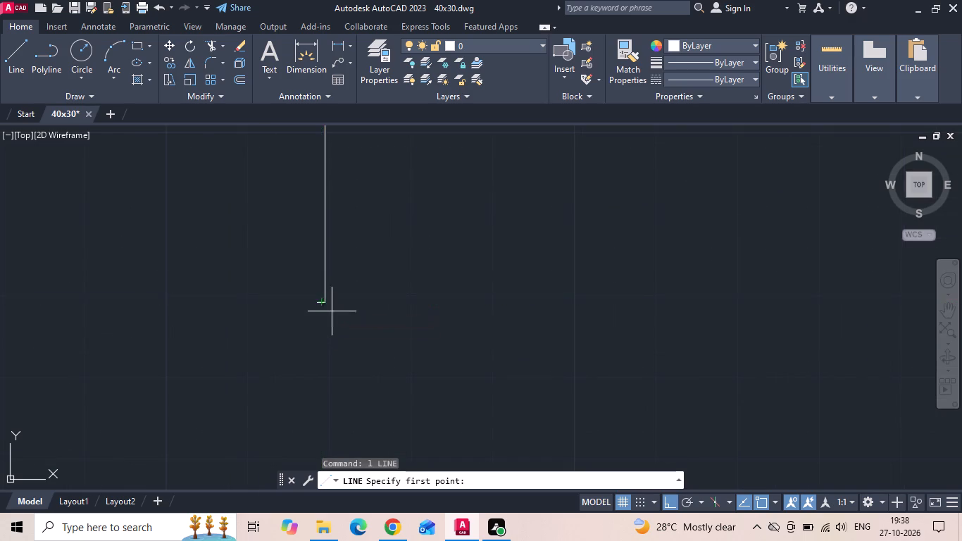
scroll(332, 312, up, 3)
drag(299, 274, 317, 274)
key(2)
key(apostrophe)
text(10)
key(Return)
scroll(489, 241, down, 3)
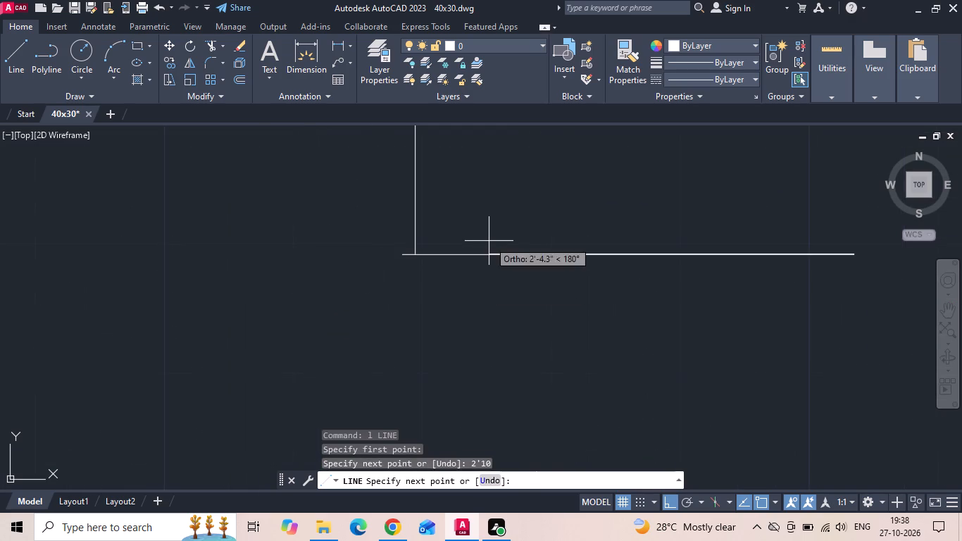
key(Escape)
Copy the 1" jamb line from its west end to the east end of the 2'10" horizontal line.
scroll(399, 307, down, 2)
scroll(380, 287, up, 1)
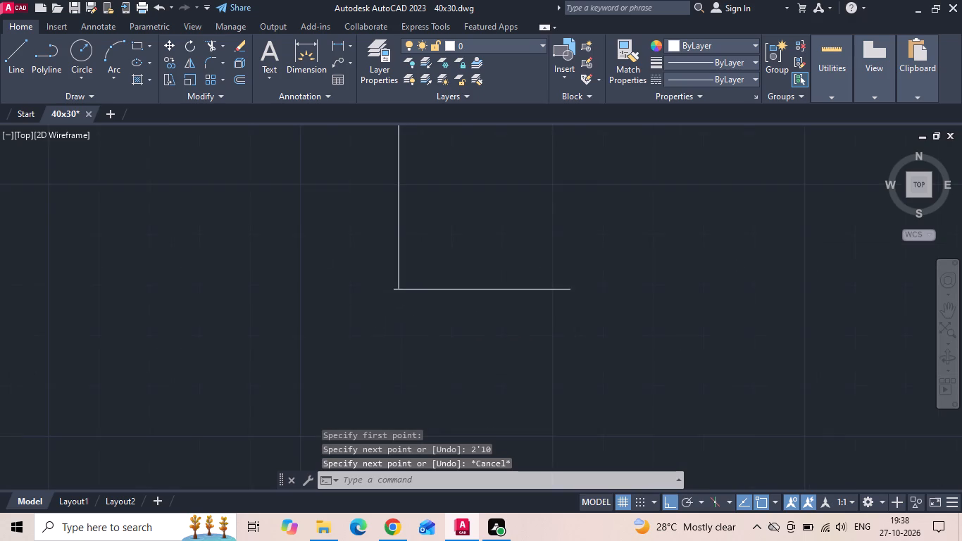
scroll(380, 287, up, 2)
scroll(461, 283, up, 1)
drag(421, 282, 373, 345)
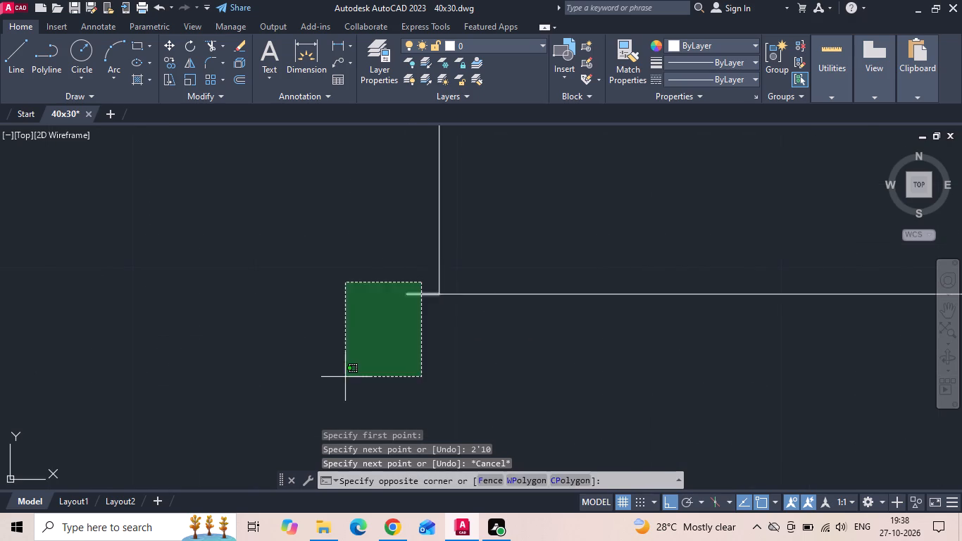
click(345, 377)
right_drag(343, 369, 340, 359)
click(367, 272)
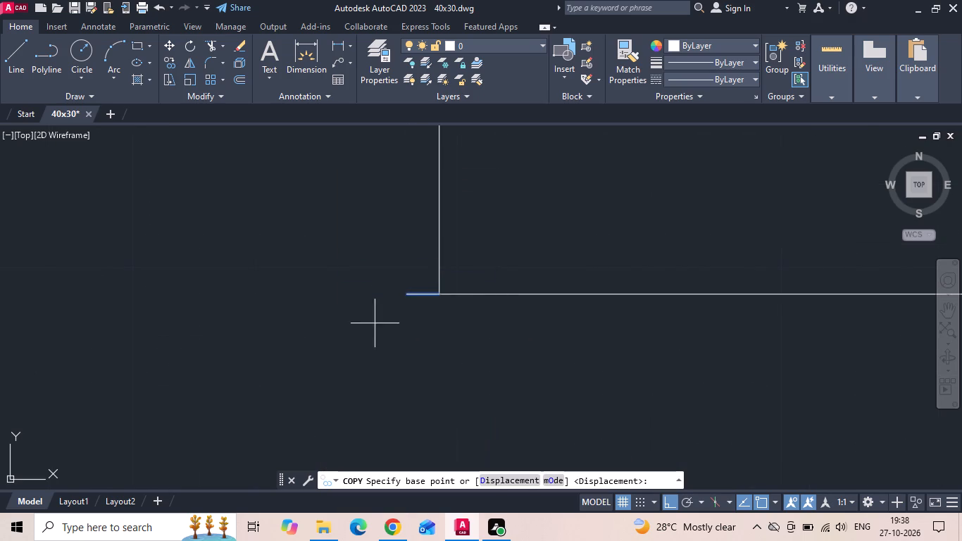
click(405, 297)
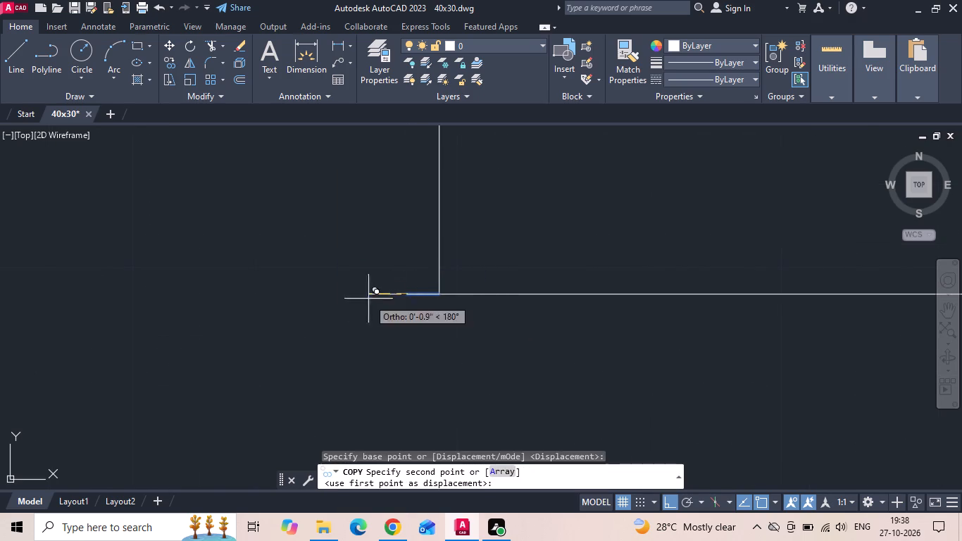
scroll(348, 306, down, 5)
scroll(463, 301, up, 3)
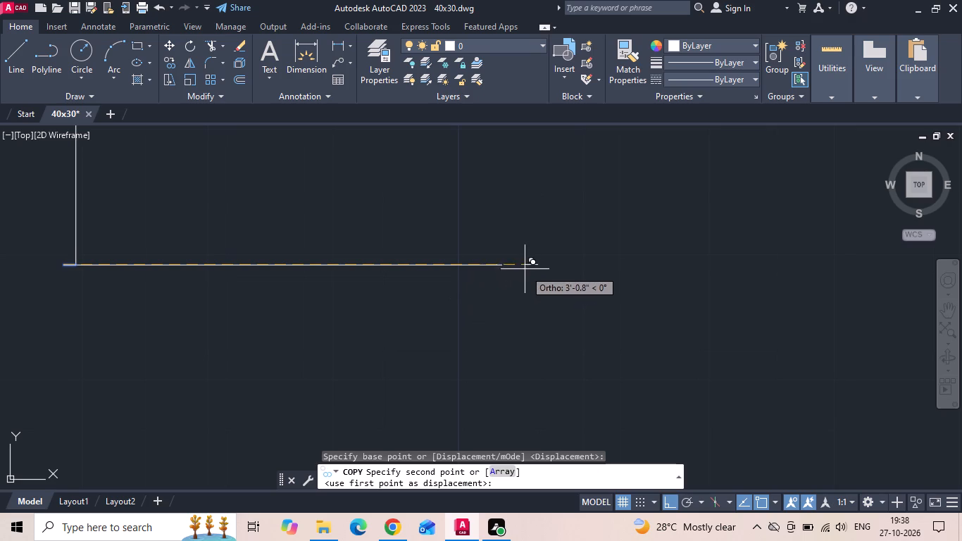
click(505, 263)
key(Escape)
scroll(526, 281, down, 3)
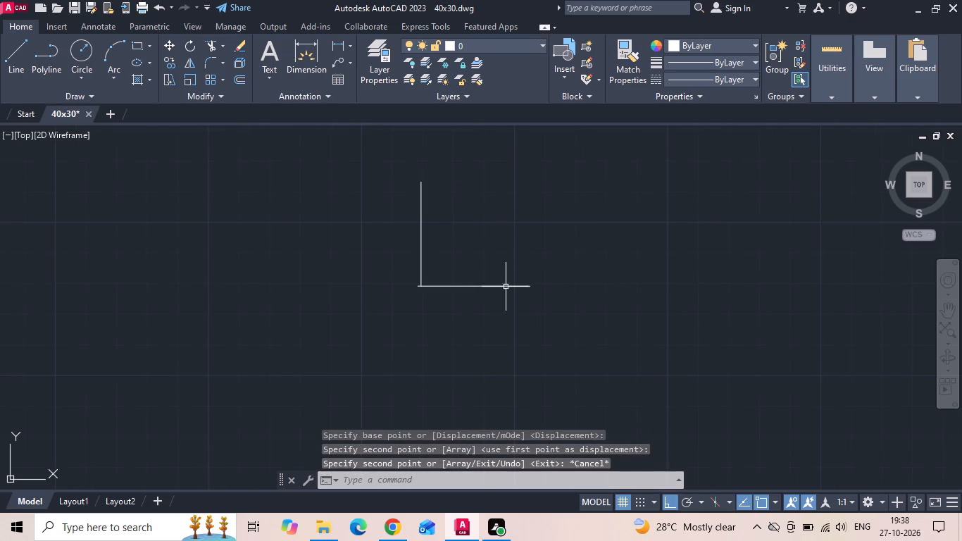
Draw the door swing with a Start, Center, End arc from the east jamb, centred on the leaf's foot, to the leaf's top.
click(119, 75)
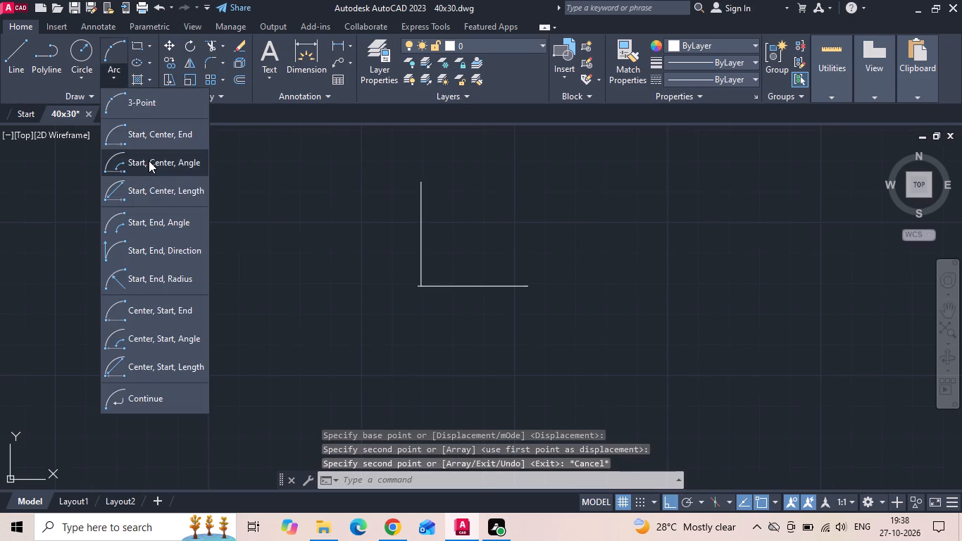
click(149, 161)
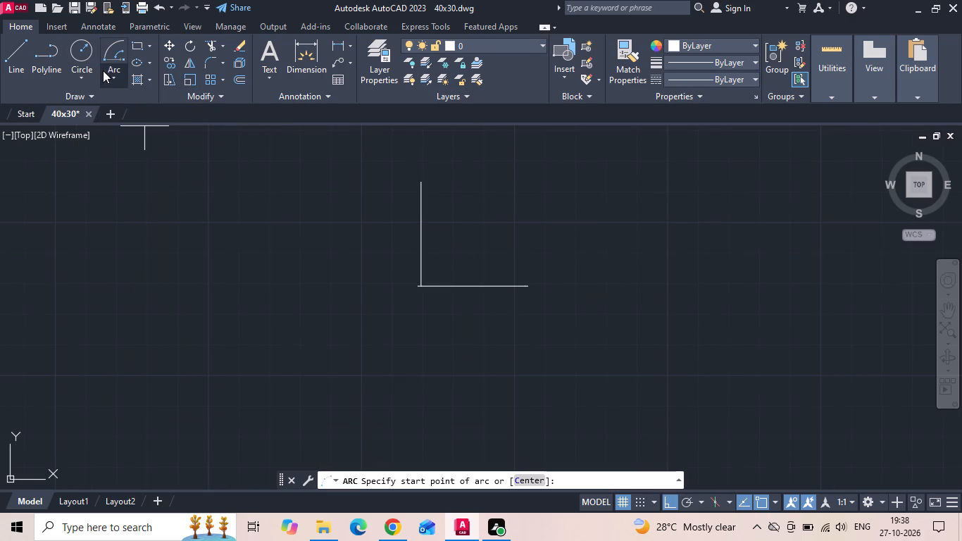
click(111, 79)
click(125, 136)
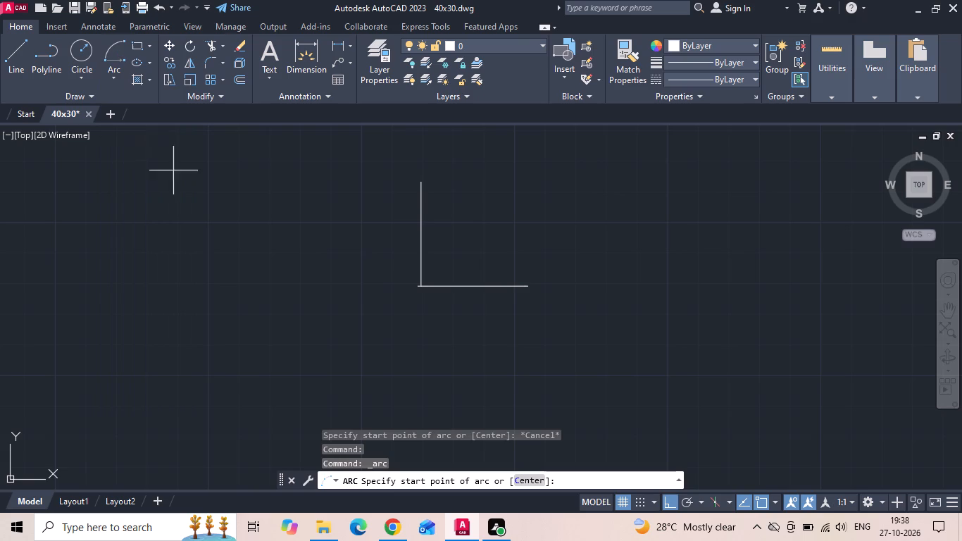
scroll(477, 298, up, 2)
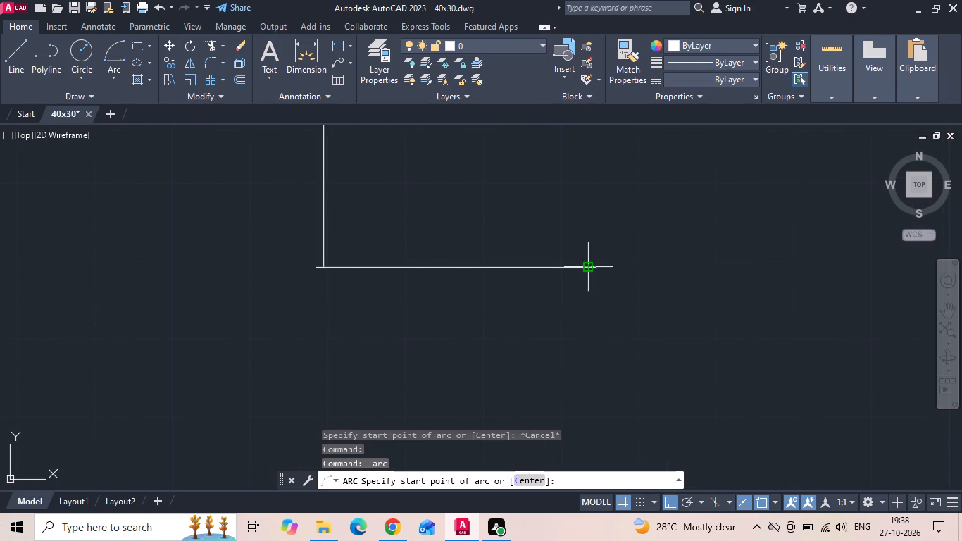
click(585, 268)
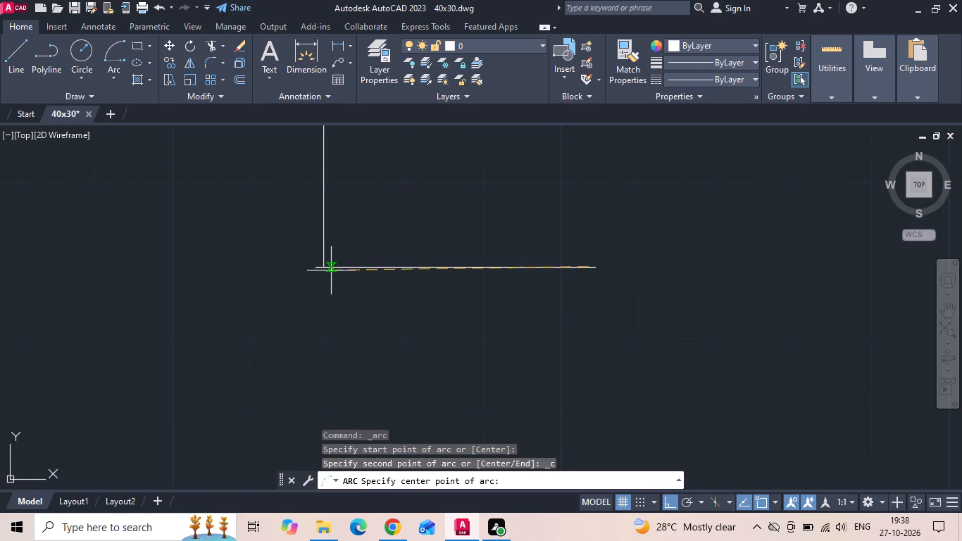
click(325, 269)
scroll(330, 285, down, 2)
click(300, 219)
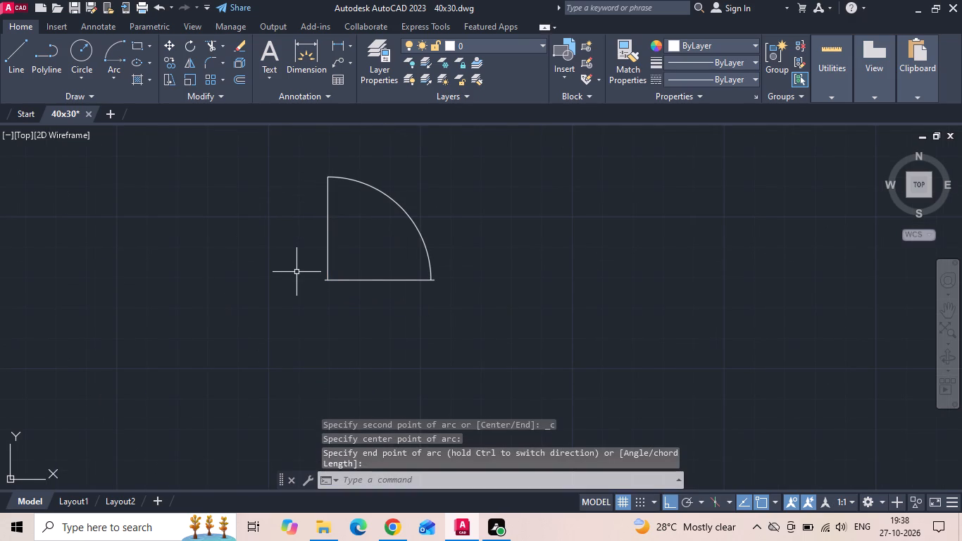
Trim away the horizontal line between the two door jambs.
text(tr)
key(space)
drag(353, 267, 354, 299)
key(Escape)
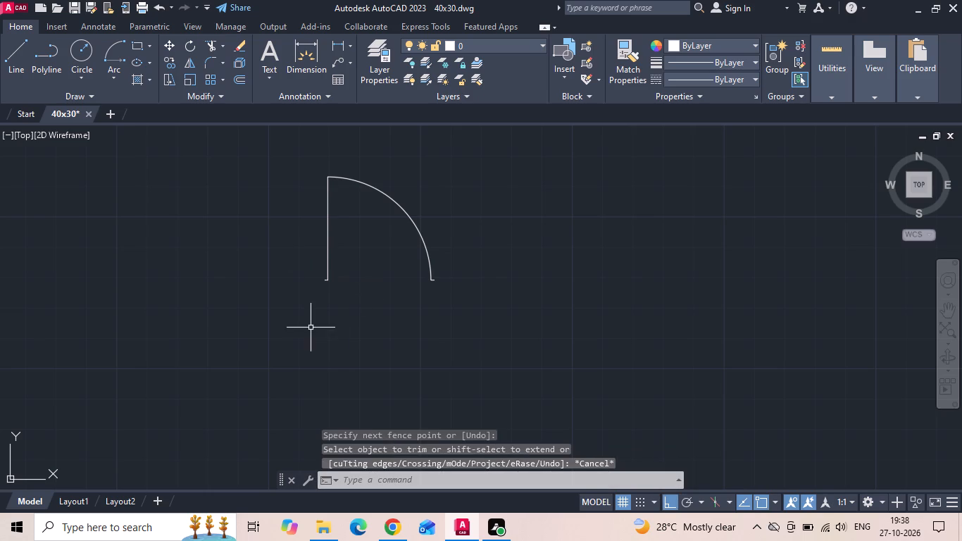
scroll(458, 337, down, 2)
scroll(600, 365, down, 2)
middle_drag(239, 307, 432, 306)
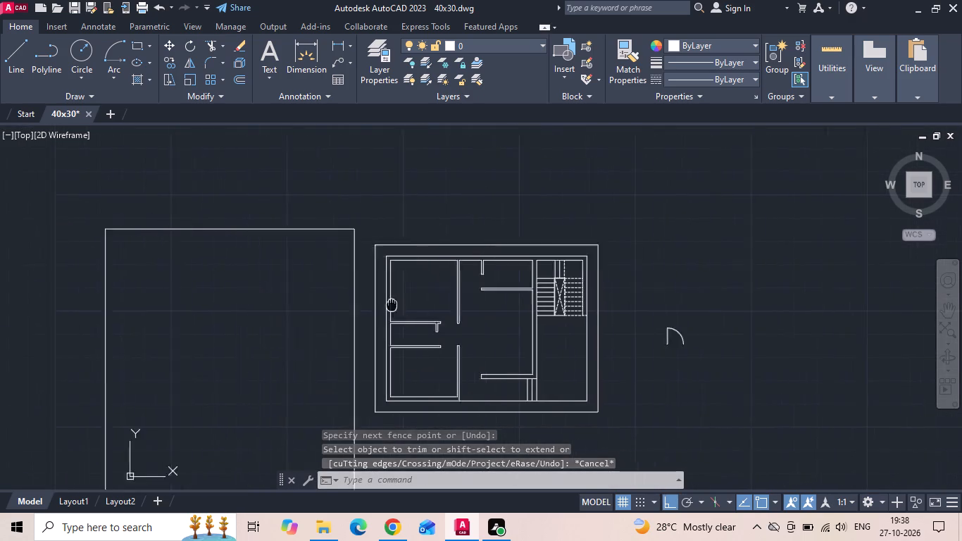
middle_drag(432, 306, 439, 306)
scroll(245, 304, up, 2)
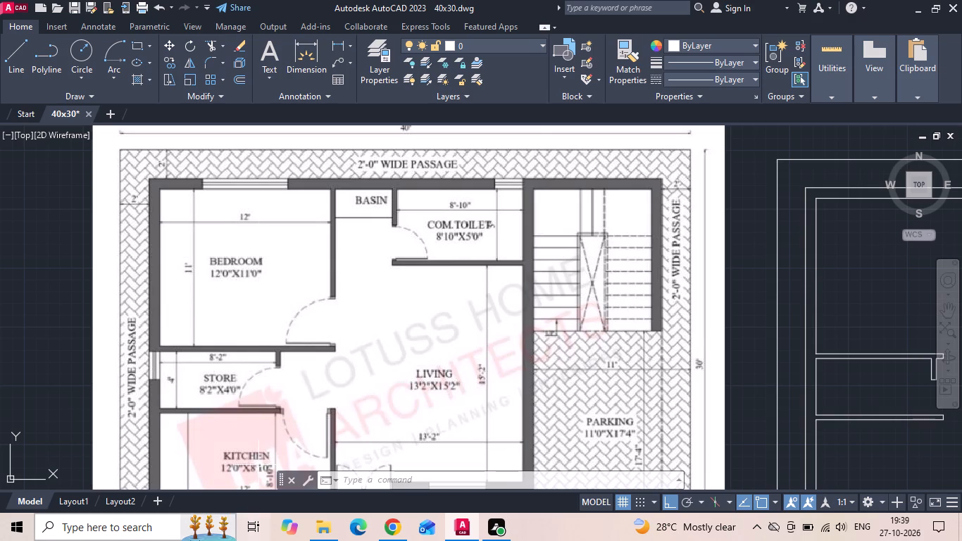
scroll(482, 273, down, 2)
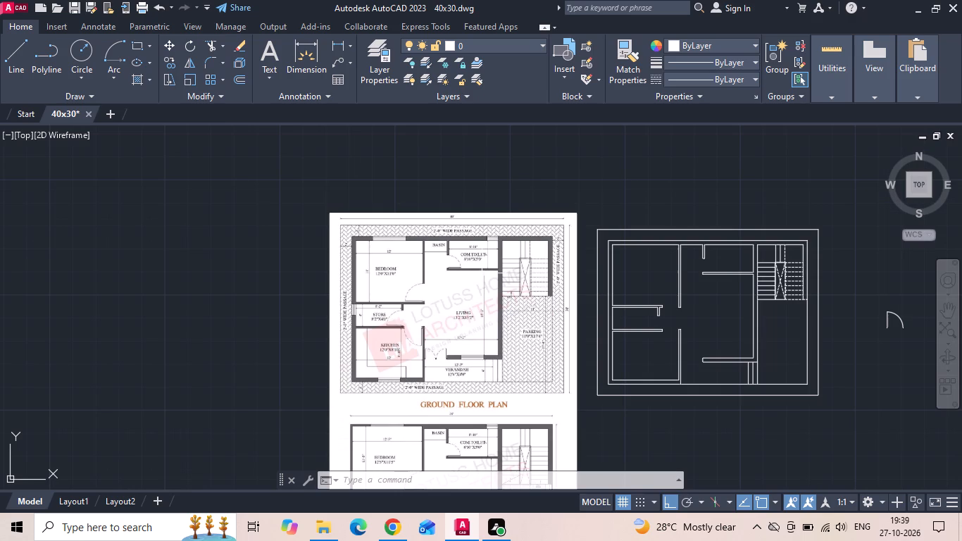
Copy the vertical door leaf line 1" to the east.
middle_drag(779, 317, 563, 259)
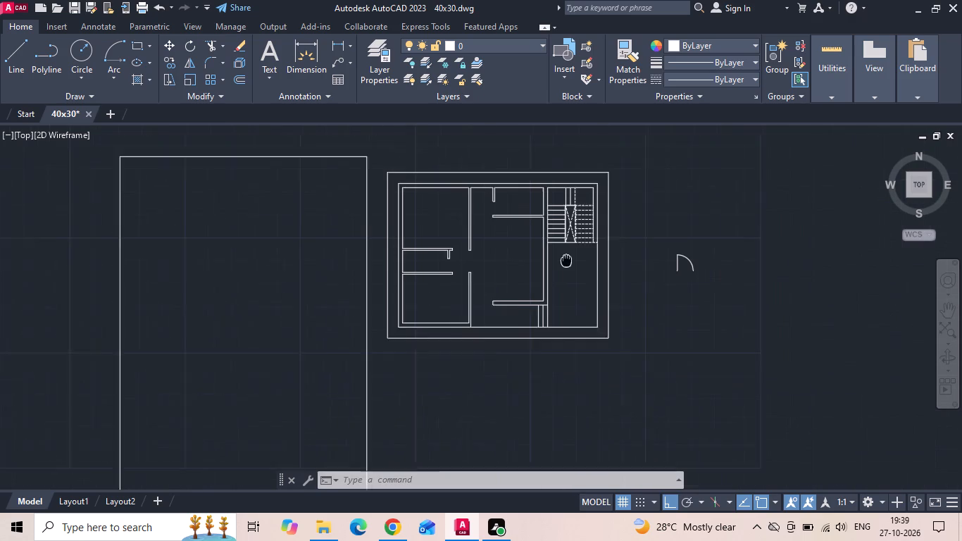
middle_drag(563, 259, 558, 257)
scroll(668, 256, up, 5)
drag(594, 266, 582, 263)
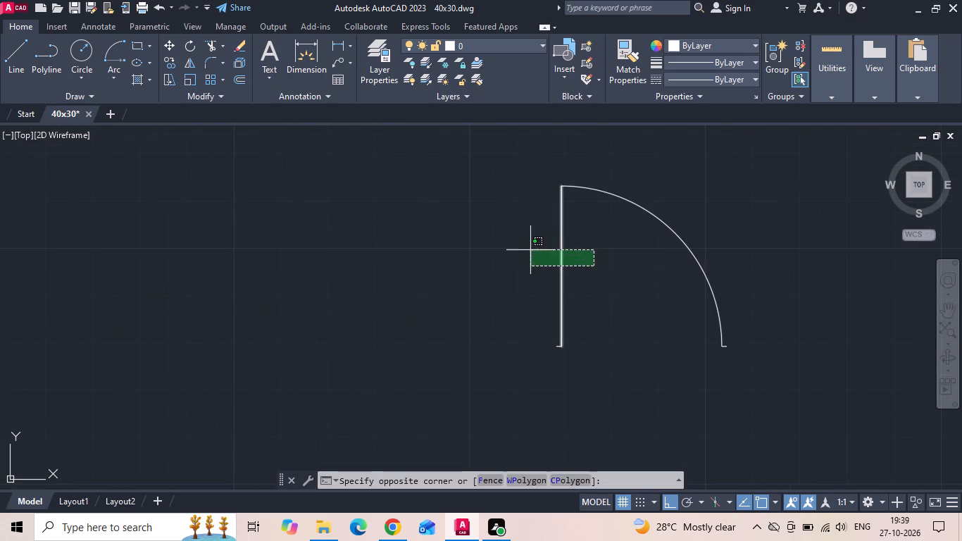
click(530, 250)
right_click(530, 250)
click(561, 264)
click(637, 352)
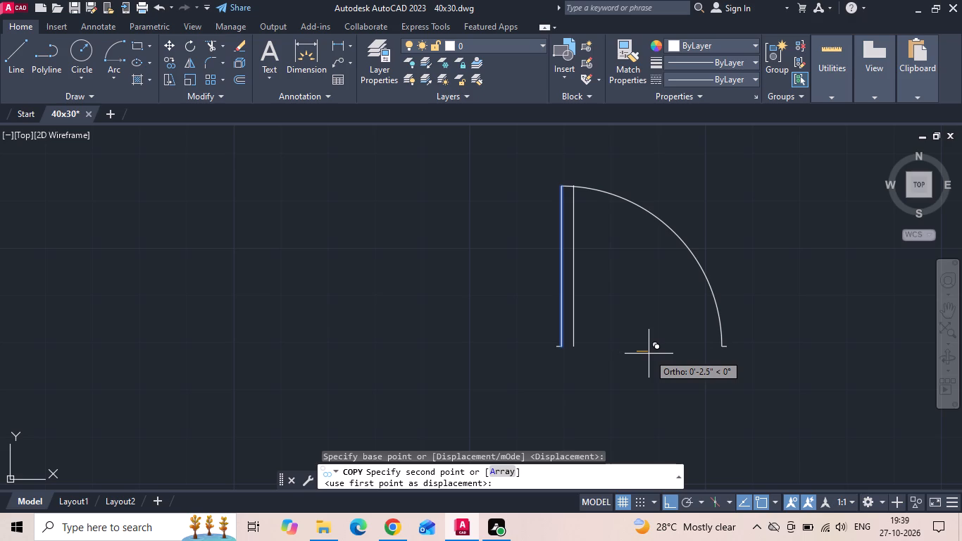
key(1)
key(space)
key(Escape)
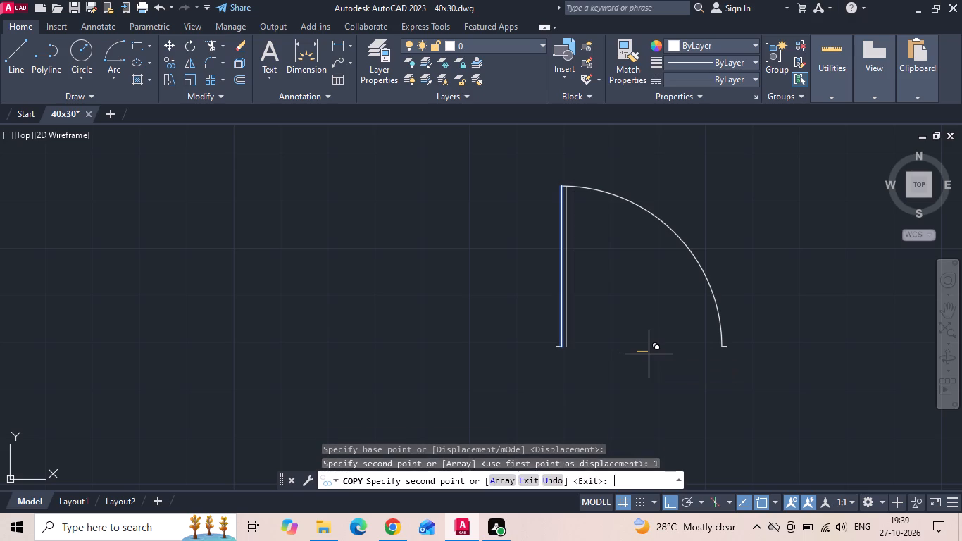
Extend the west jamb line at the foot of the door leaf to the copied leaf line.
text(ex)
key(space)
key(space)
scroll(556, 347, up, 2)
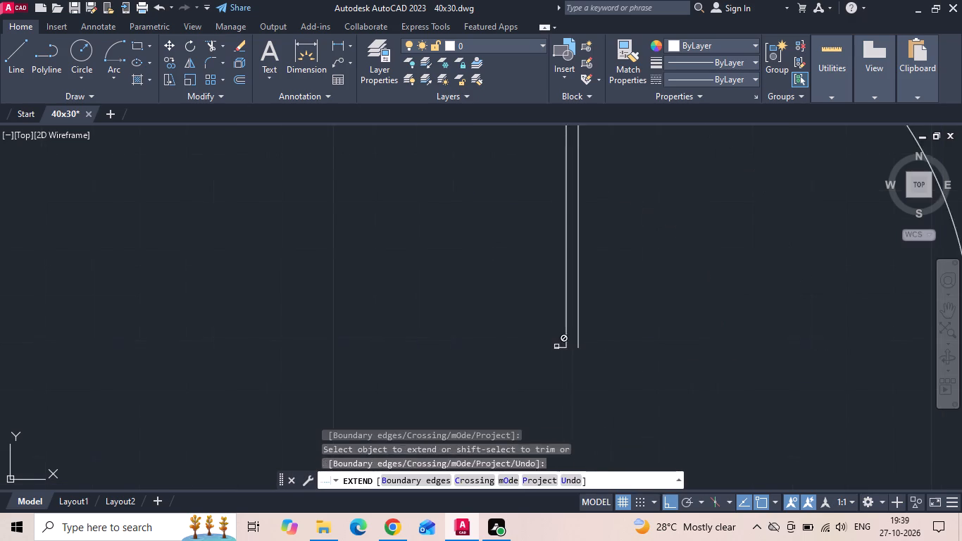
scroll(556, 347, up, 1)
drag(557, 354, 563, 313)
scroll(556, 338, down, 1)
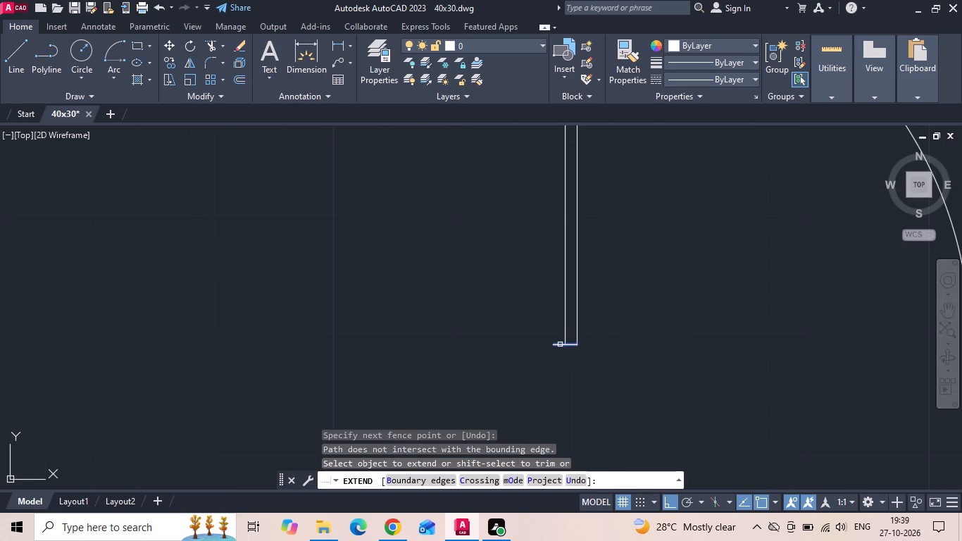
click(560, 344)
key(Escape)
Save the drawing.
key(ctrl+s)
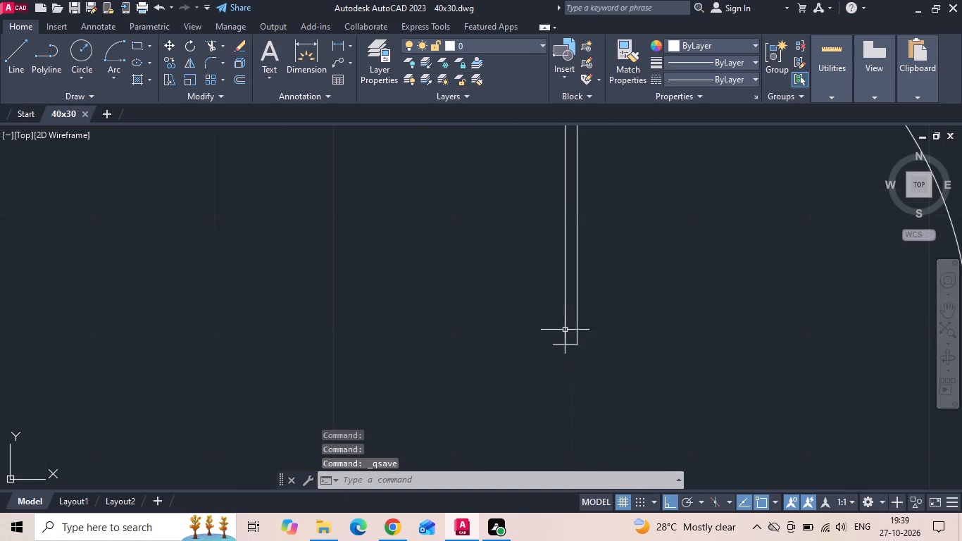
Change the door swing arc's linetype to ACAD_ISO02W100.
scroll(562, 301, down, 3)
middle_drag(642, 275, 630, 296)
drag(639, 267, 629, 282)
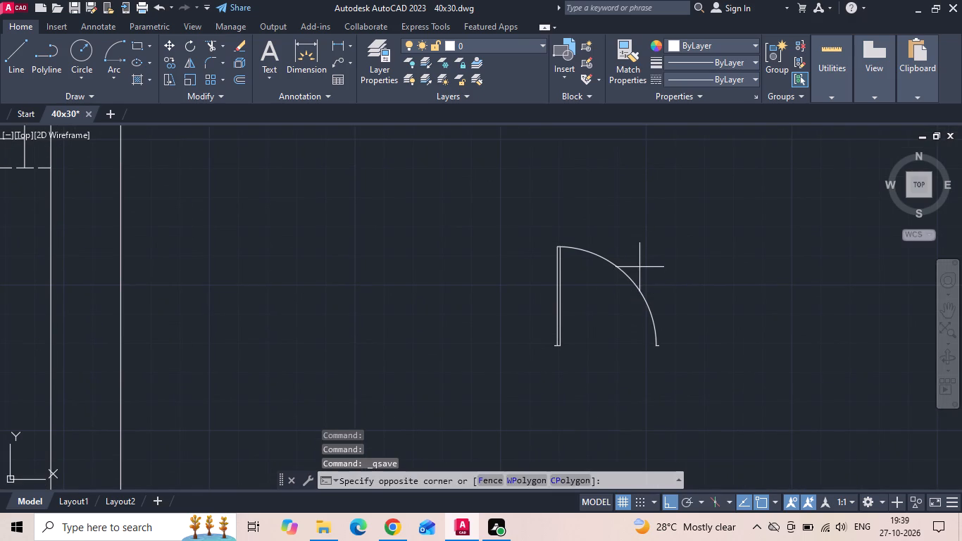
drag(629, 282, 622, 287)
click(619, 288)
click(679, 74)
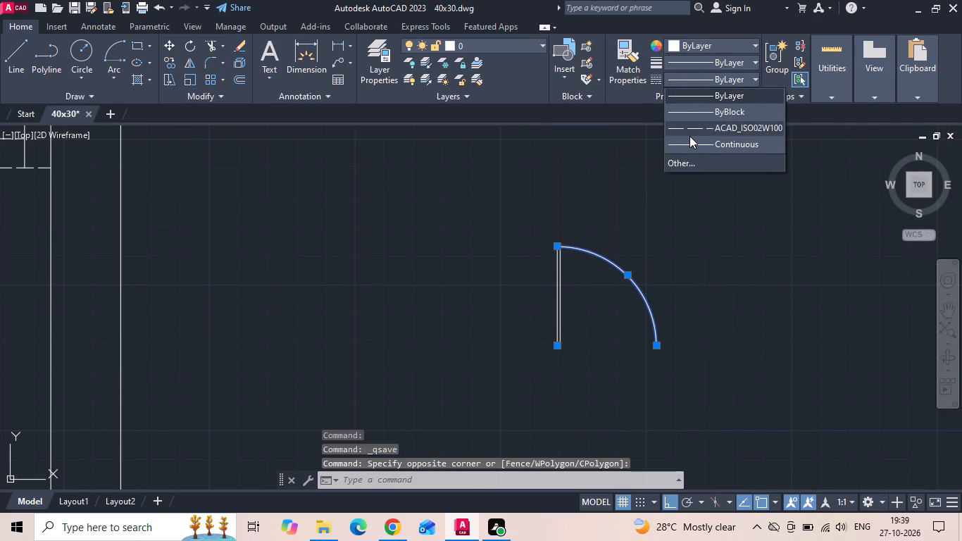
click(690, 134)
Set the door swing arc's linetype scale to 0.5.
right_click(611, 257)
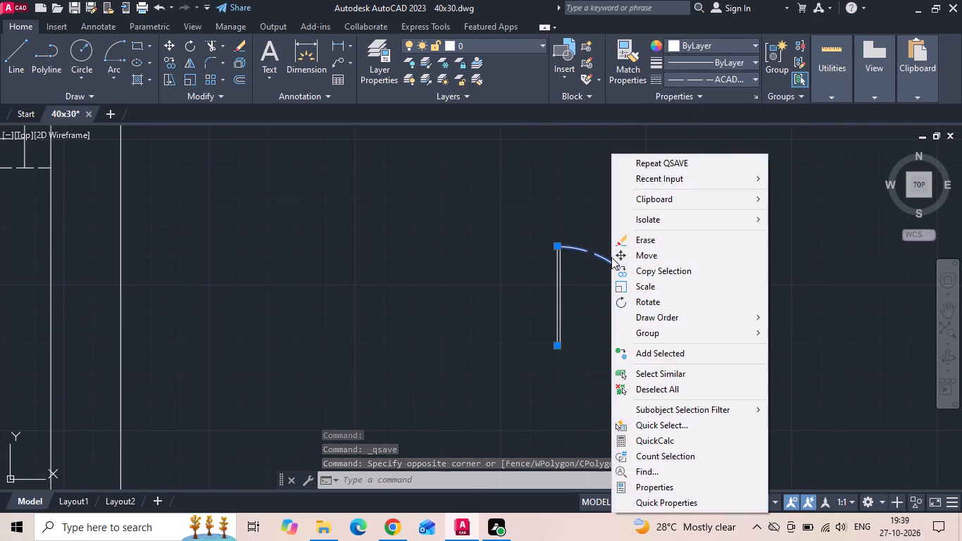
click(652, 487)
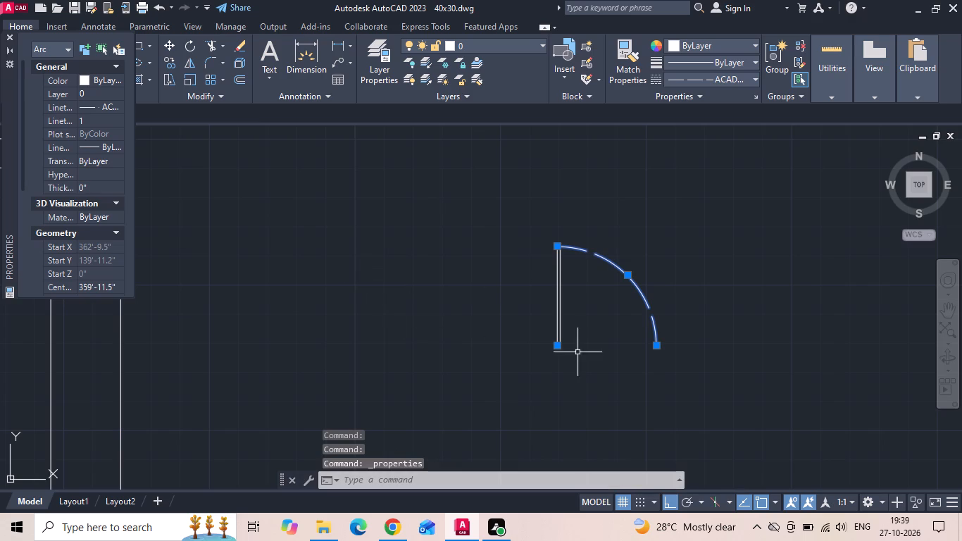
click(101, 121)
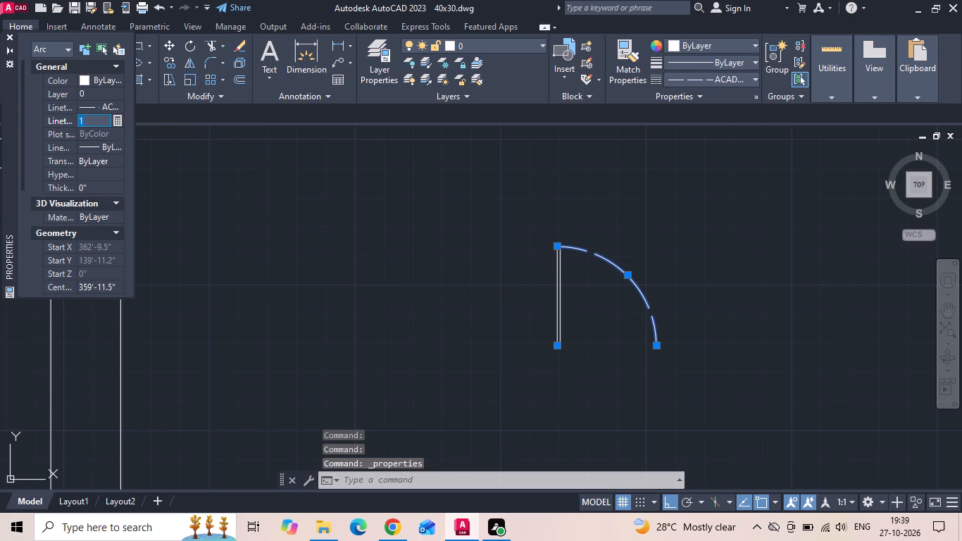
text(.5)
key(Return)
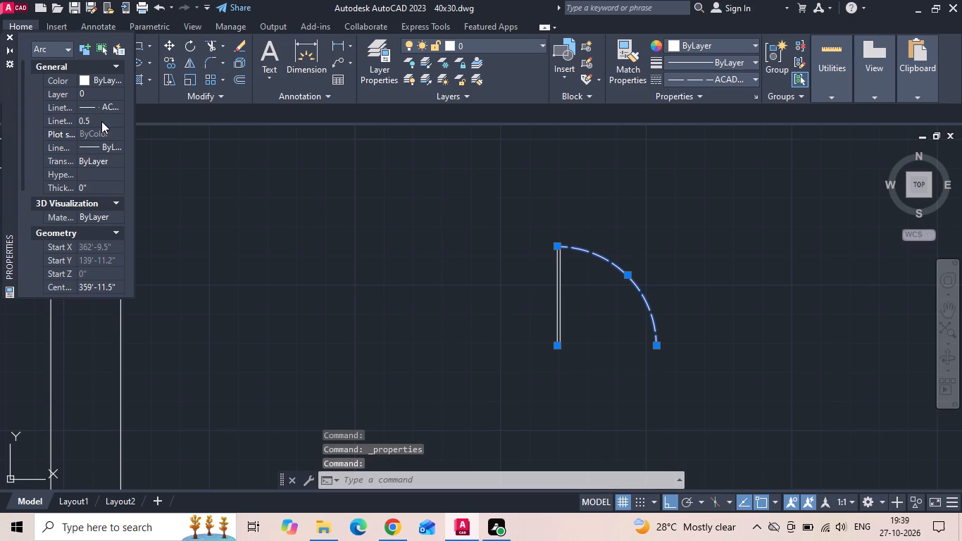
key(Escape)
key(Escape)
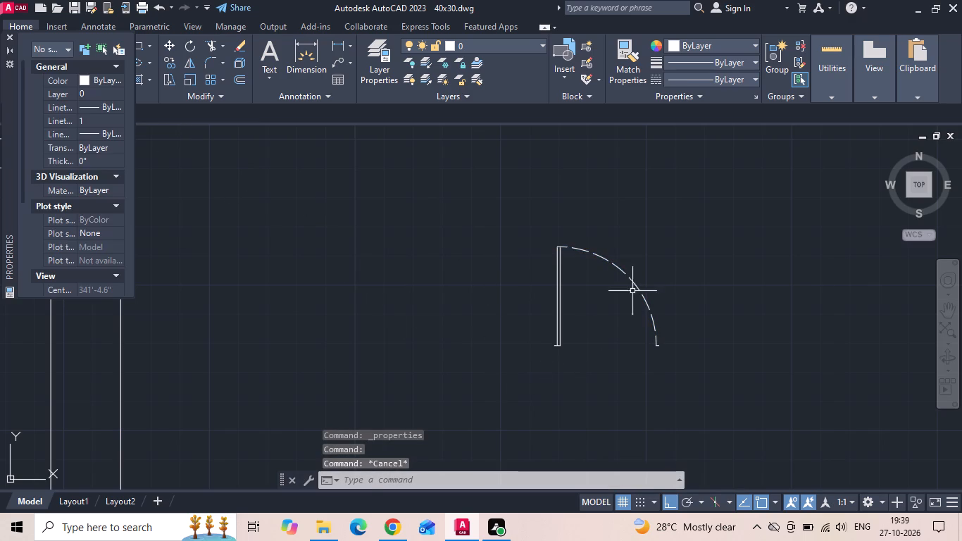
Copy the two door leaf lines and their west jamb line to an empty spot west of the door symbol.
drag(672, 196, 681, 246)
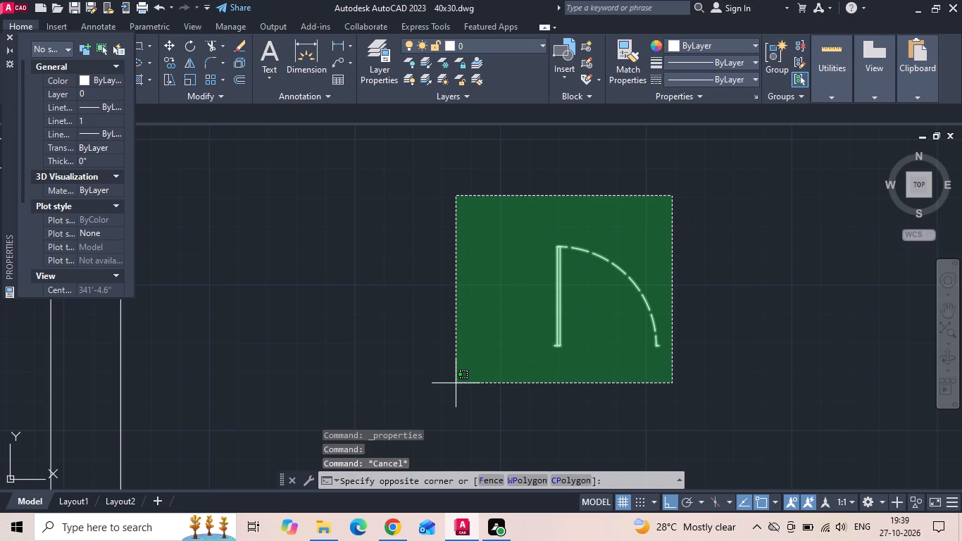
key(Escape)
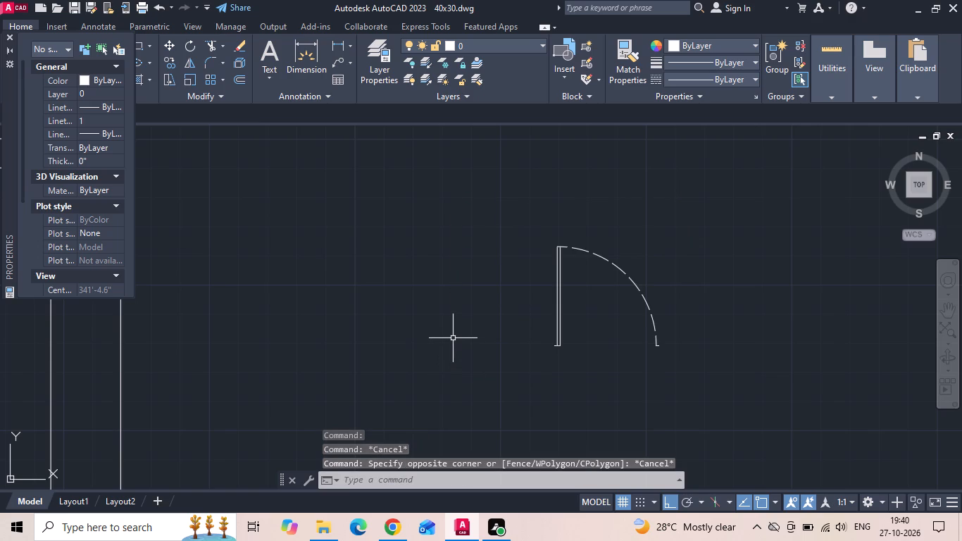
scroll(565, 349, up, 2)
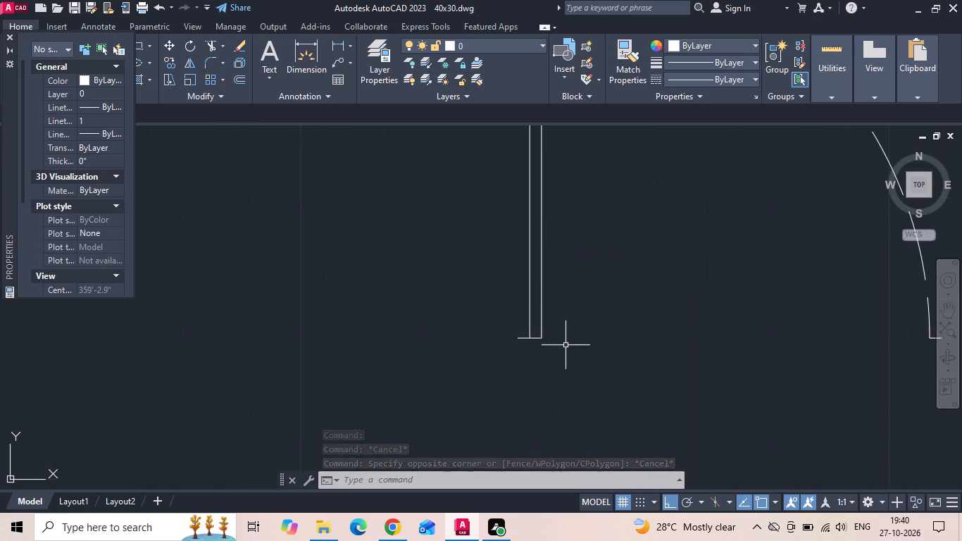
scroll(566, 345, up, 2)
drag(561, 315, 552, 321)
click(488, 361)
right_click(417, 267)
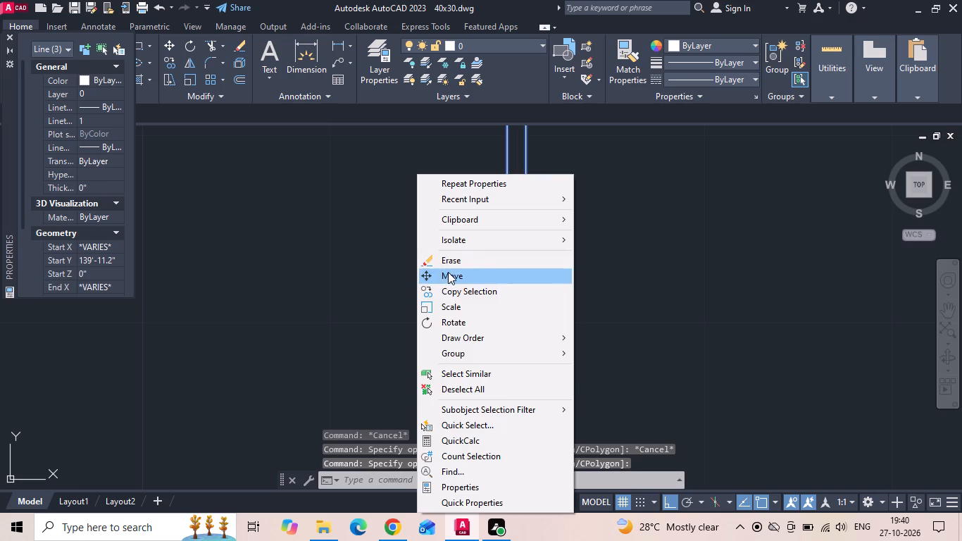
click(456, 289)
scroll(596, 316, down, 3)
drag(669, 332, 662, 332)
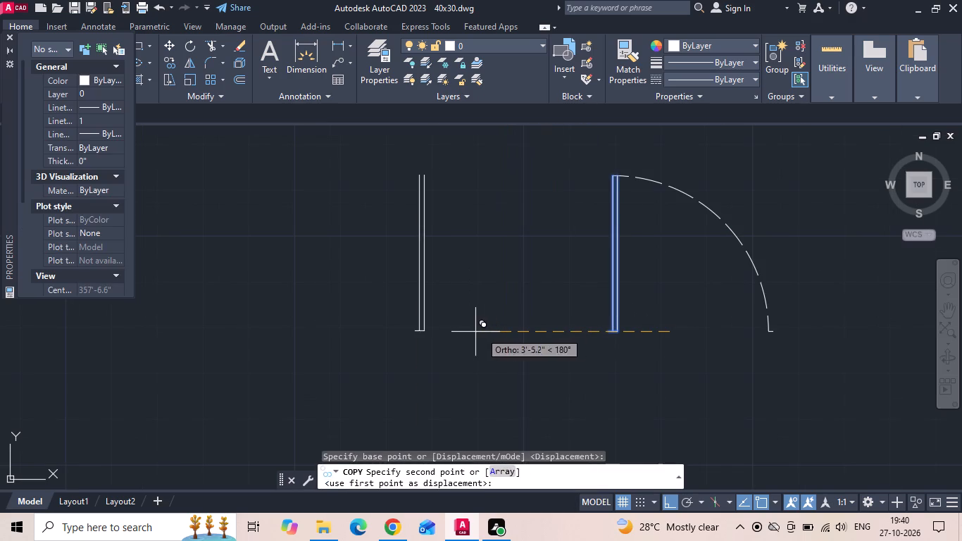
click(430, 332)
key(Escape)
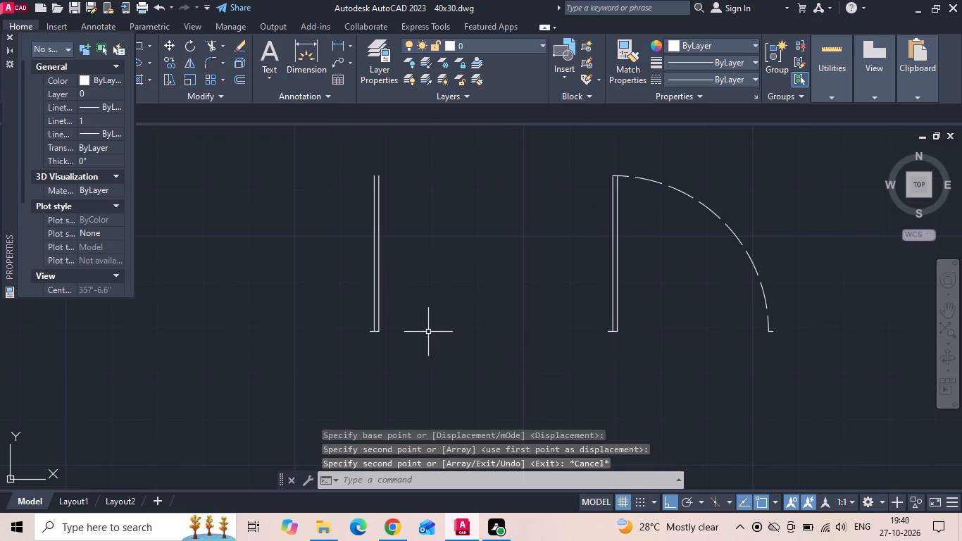
Offset the copied jamb line 2'4" north across the copied leaf lines.
key(o)
key(space)
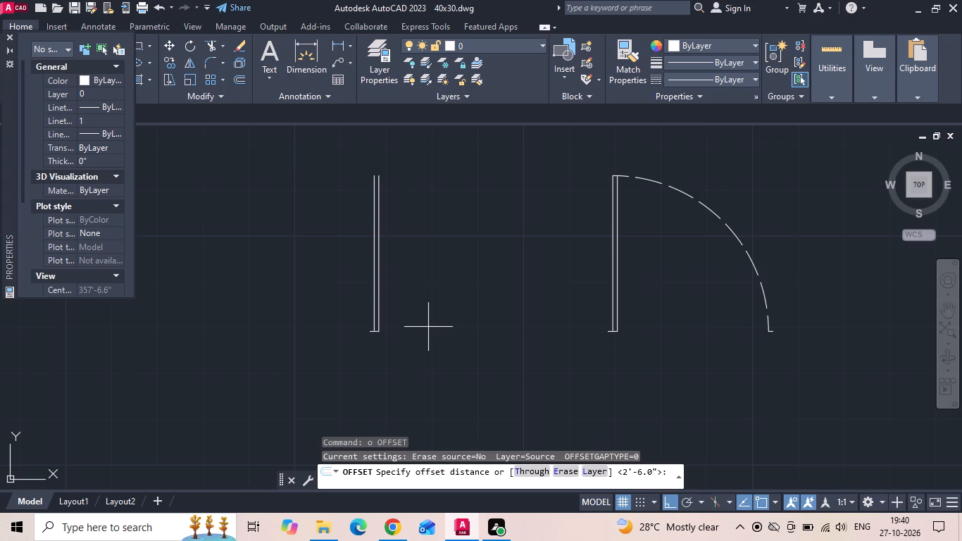
text(2')
text(4)
key(space)
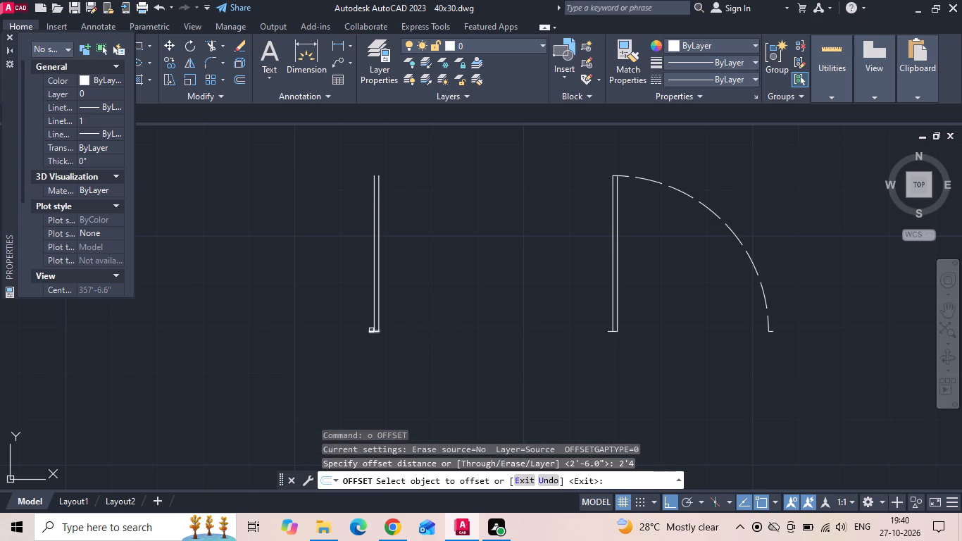
click(371, 330)
click(355, 250)
key(Escape)
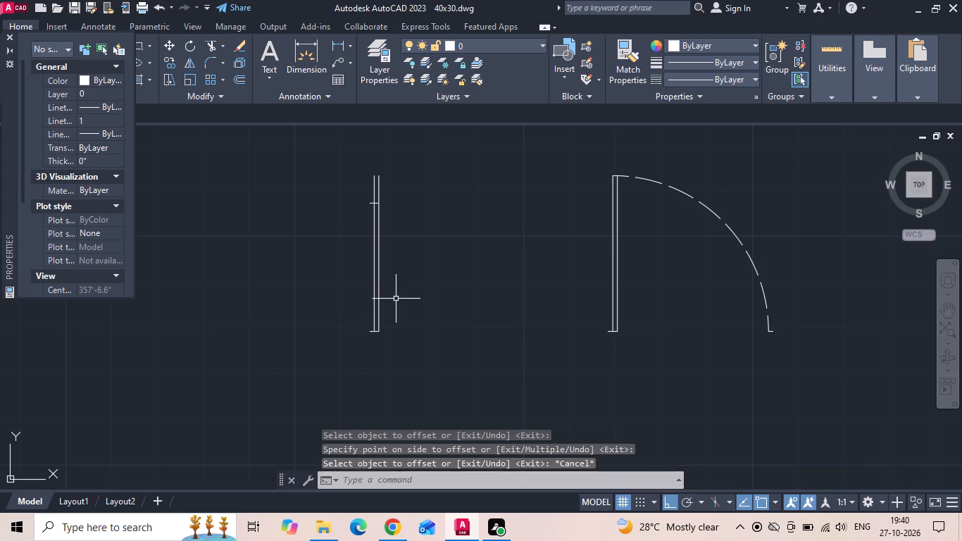
Trim off the copied leaf lines above the offset jamb line.
key(t)
key(r)
key(space)
drag(354, 187, 418, 186)
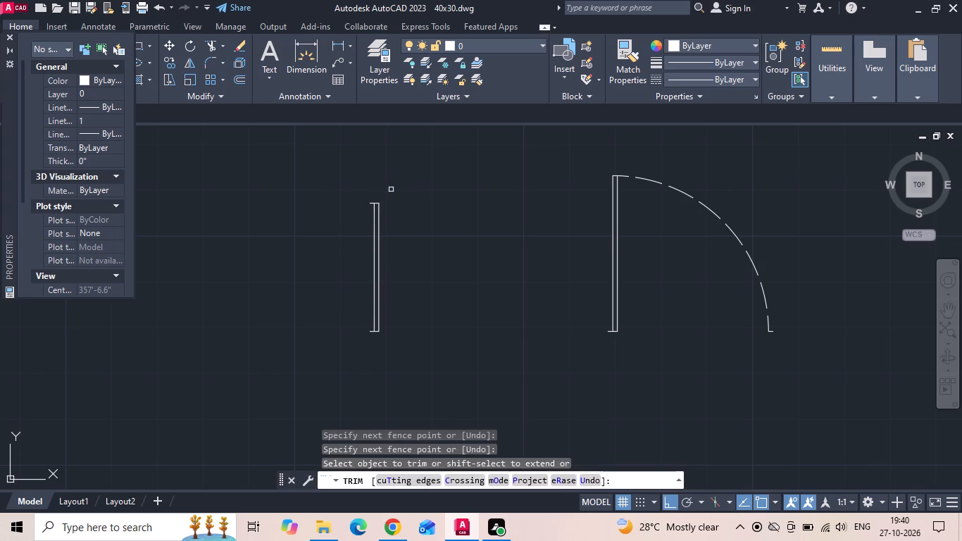
scroll(388, 189, up, 1)
key(Escape)
Erase the offset jamb line at the top of the shortened leaf.
click(359, 209)
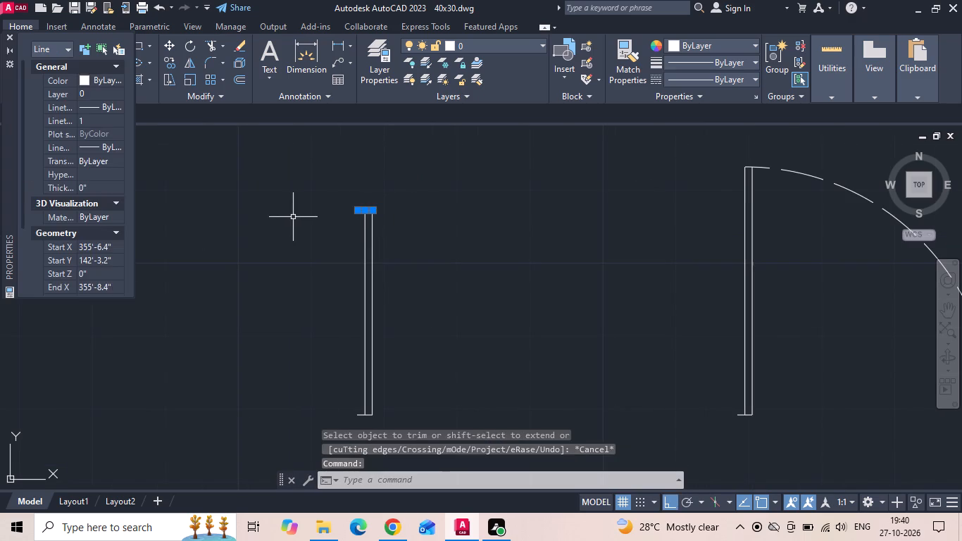
key(Delete)
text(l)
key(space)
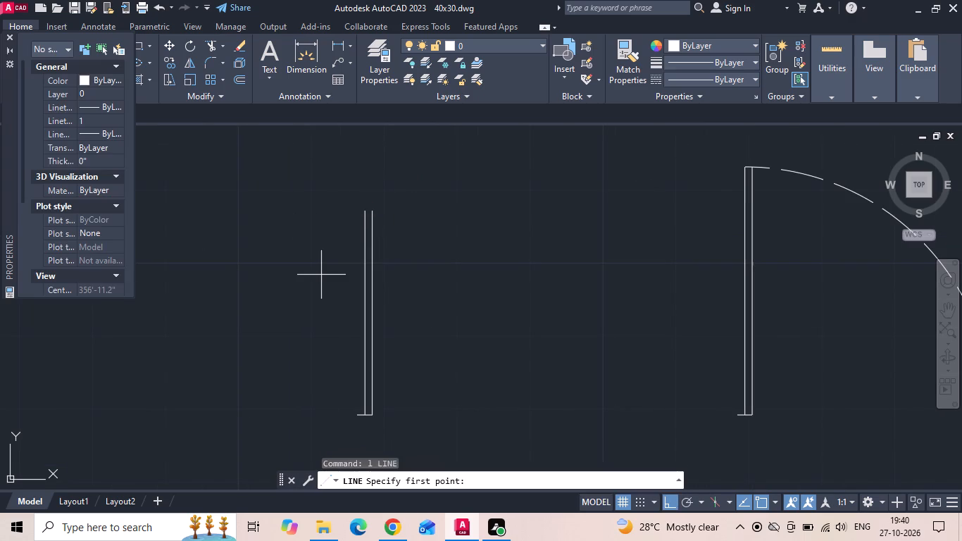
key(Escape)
Offset the west line of the shortened leaf 2'4" to the east, and close the object properties.
text(o)
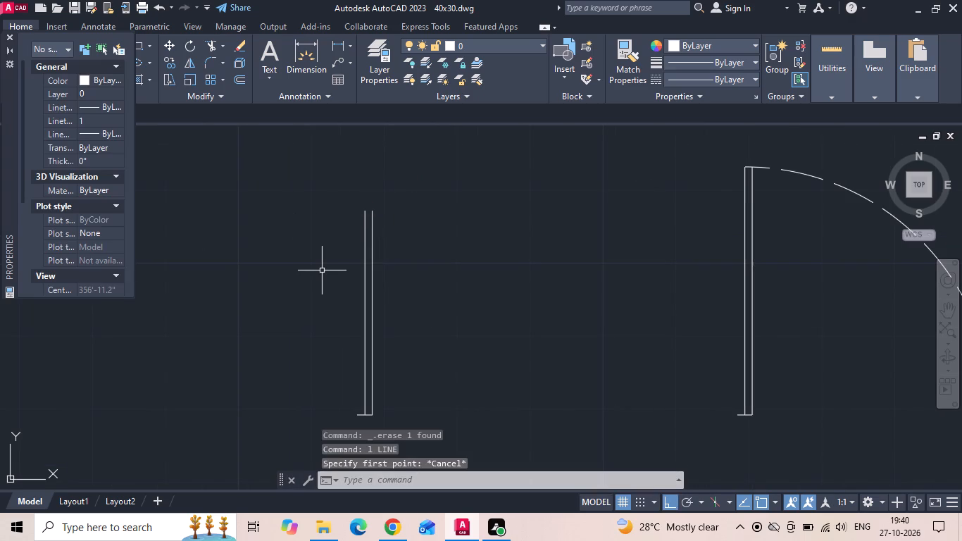
key(space)
text(2')
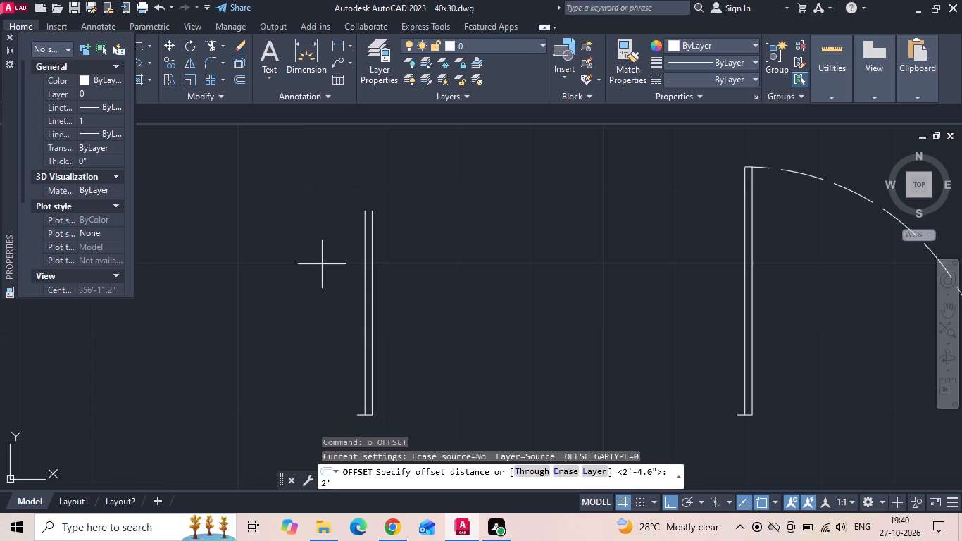
key(4)
key(space)
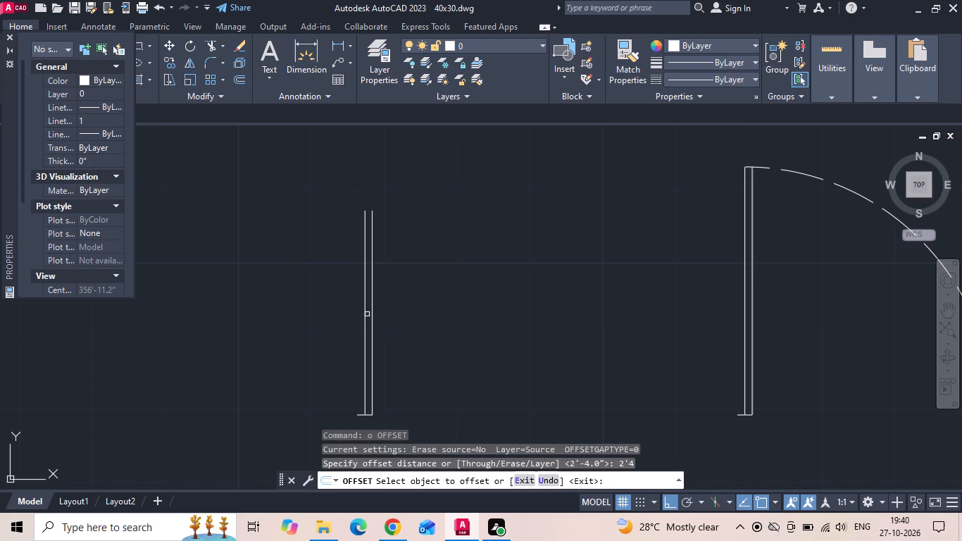
drag(364, 310, 368, 302)
click(423, 249)
key(Escape)
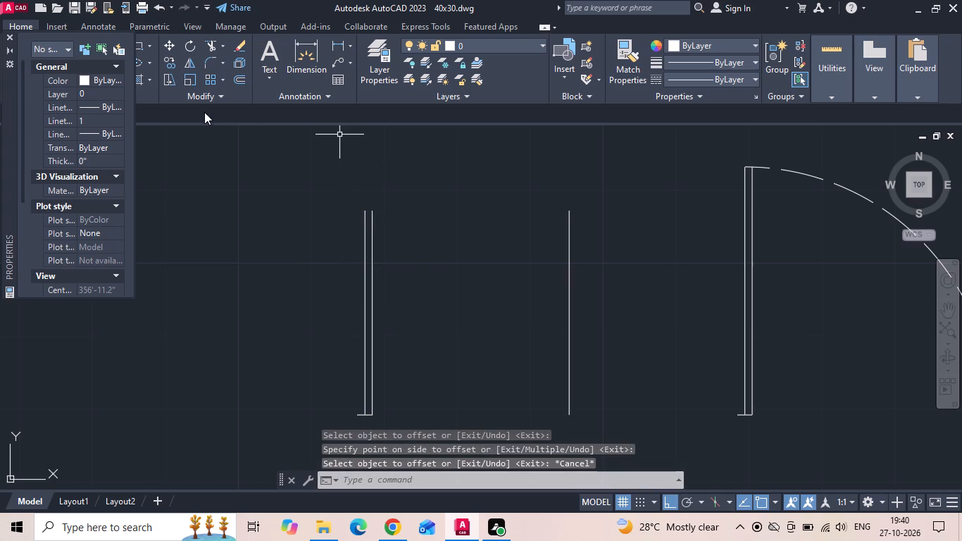
click(11, 39)
Draw a start-center-end quarter-circle swing arc from the base of the 2'4" offset line, centred on the leaf's west line base.
click(117, 79)
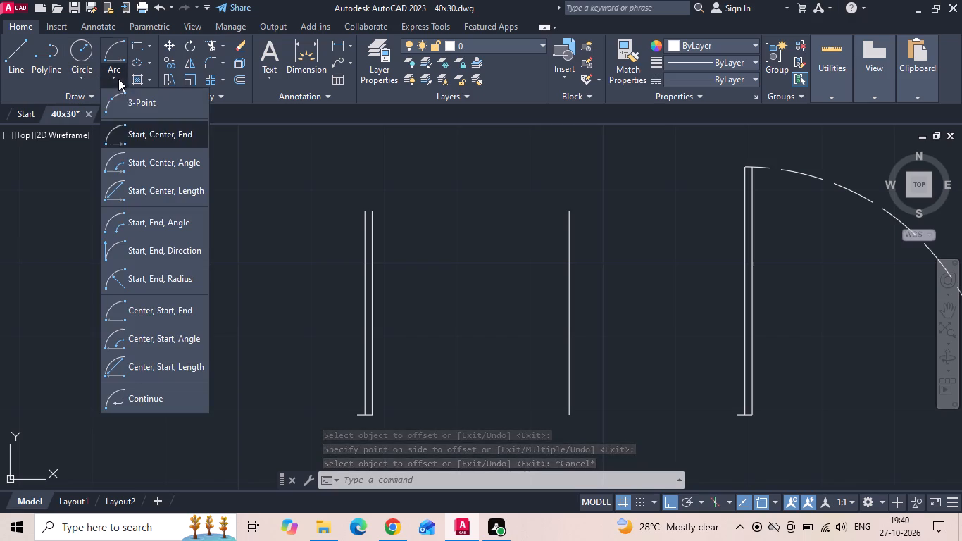
click(137, 136)
middle_drag(329, 259, 344, 240)
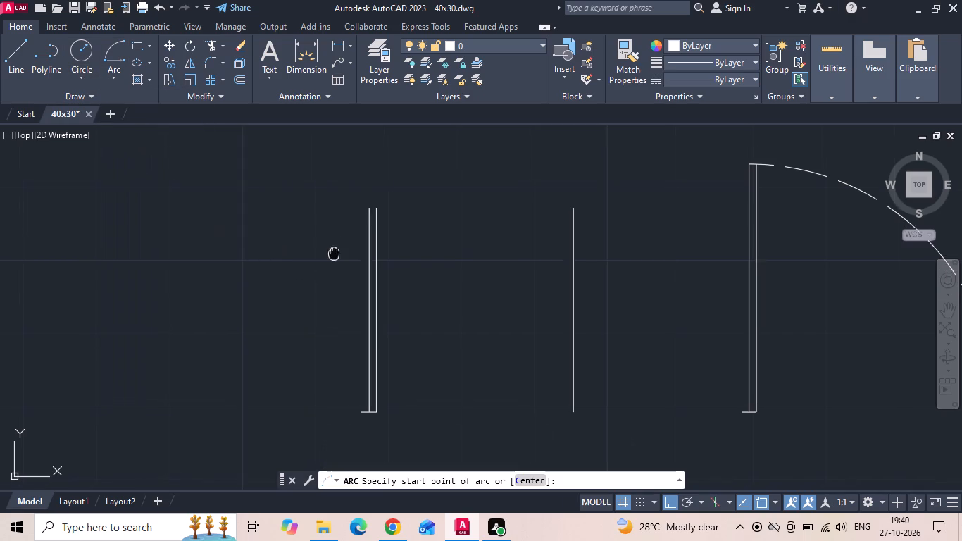
middle_drag(344, 240, 418, 211)
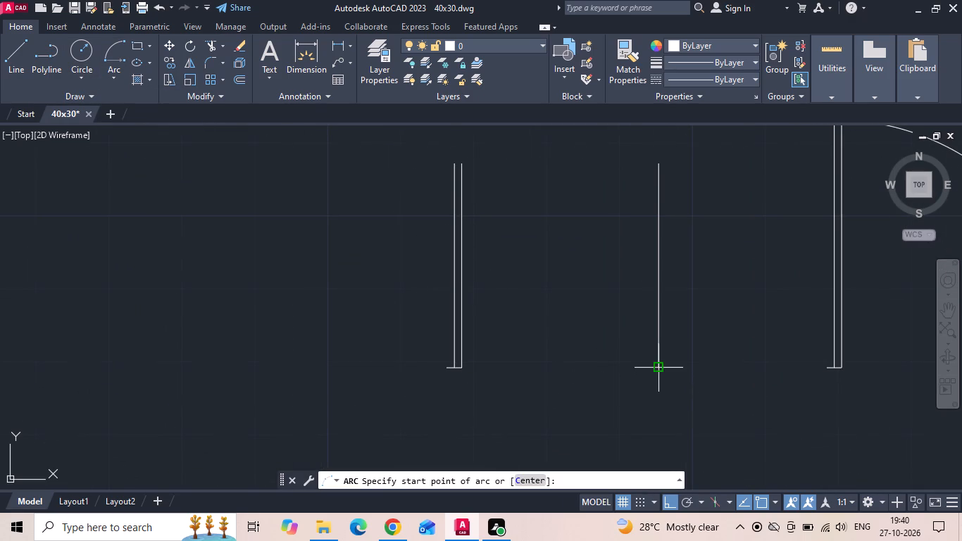
click(658, 367)
scroll(470, 378, up, 2)
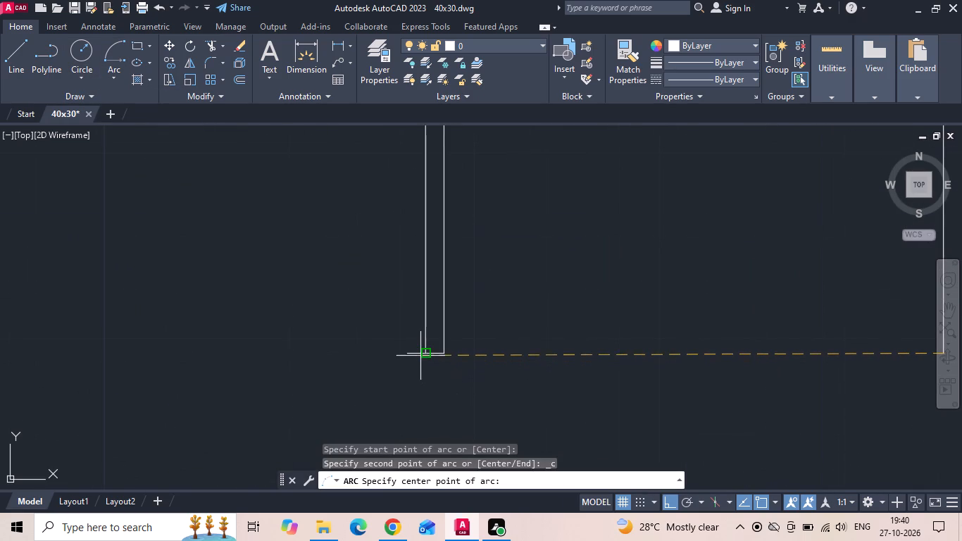
click(422, 352)
scroll(422, 351, down, 3)
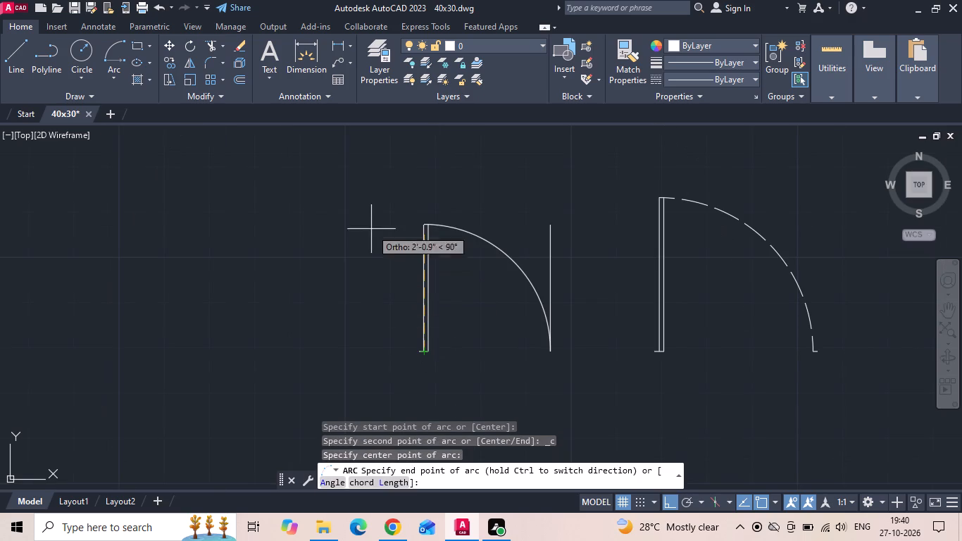
click(356, 208)
key(Escape)
Erase the offset vertical guide line east of the new door swing arc.
click(554, 265)
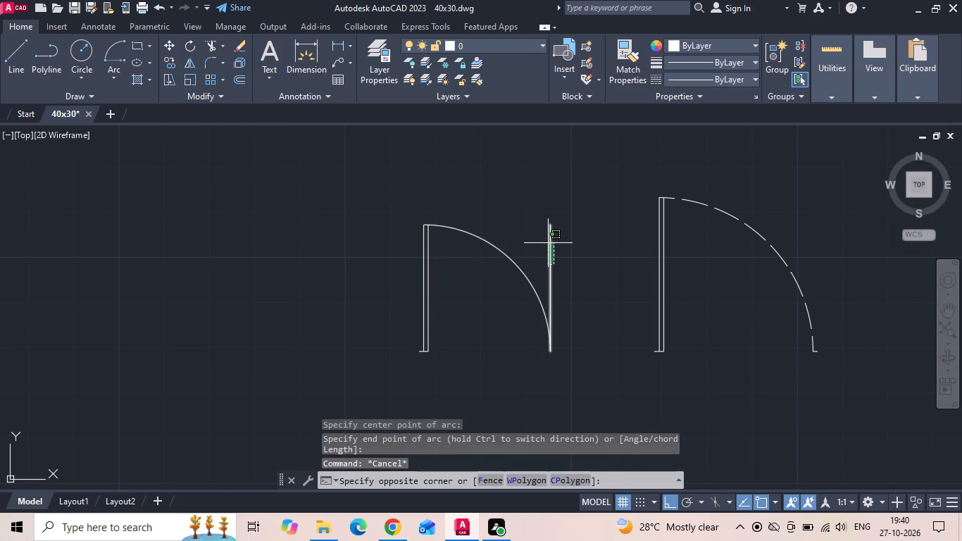
click(546, 238)
key(Delete)
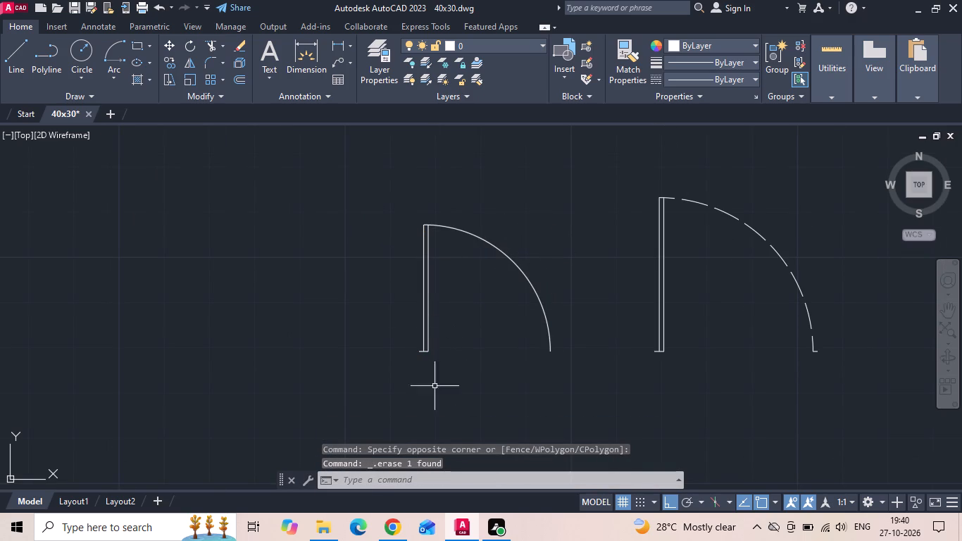
Copy the short jamb line at the leaf's base to the lower east end of the swing arc.
scroll(425, 399, up, 3)
click(404, 209)
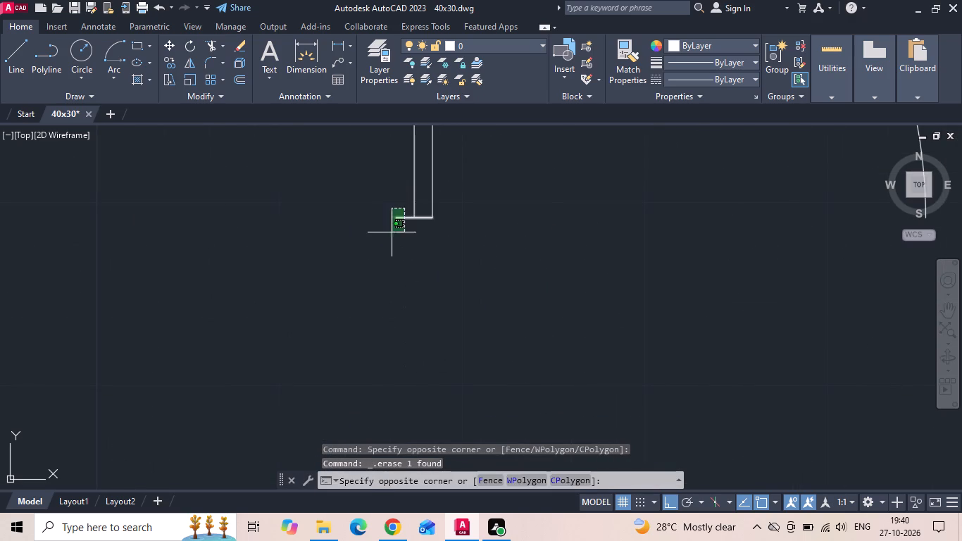
click(389, 237)
right_click(389, 237)
click(420, 272)
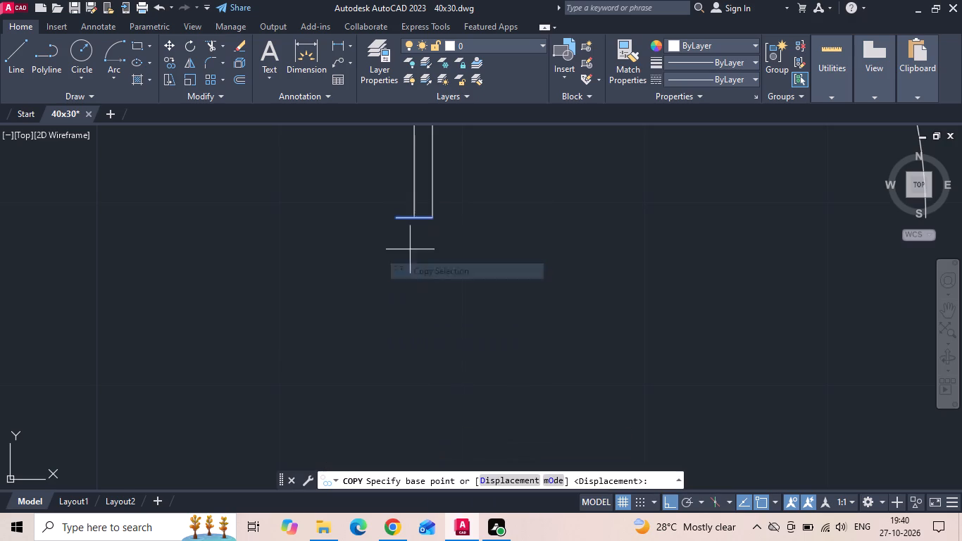
scroll(396, 199, up, 3)
click(385, 276)
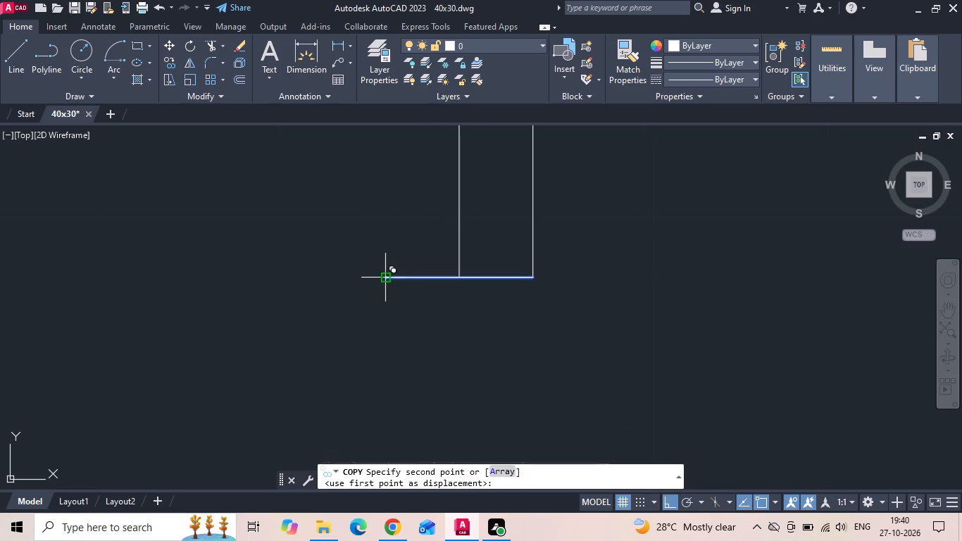
scroll(380, 287, down, 2)
scroll(439, 309, down, 2)
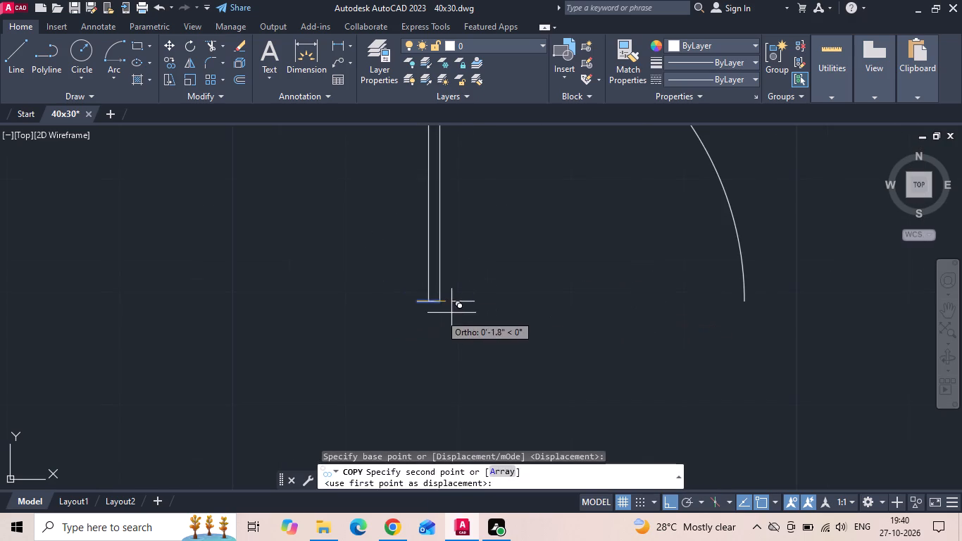
scroll(754, 313, up, 1)
click(739, 292)
key(Escape)
Match the new swing arc's properties to the dashed arc of the larger door to the east.
scroll(564, 292, down, 2)
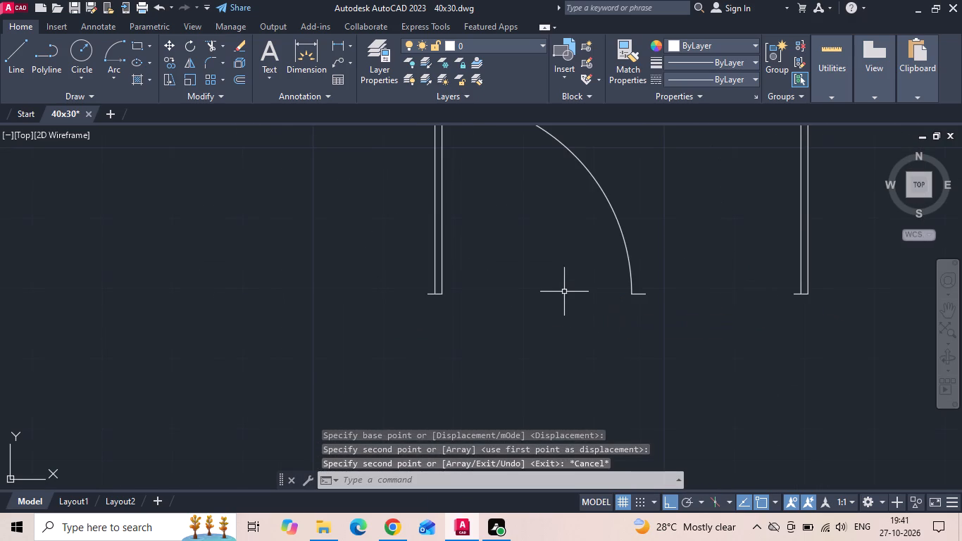
scroll(553, 295, down, 1)
click(616, 62)
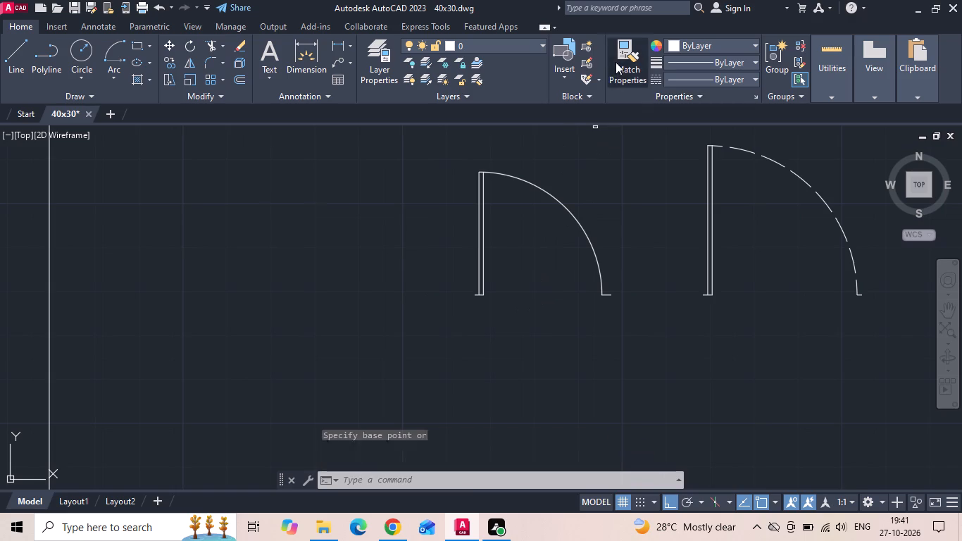
click(742, 151)
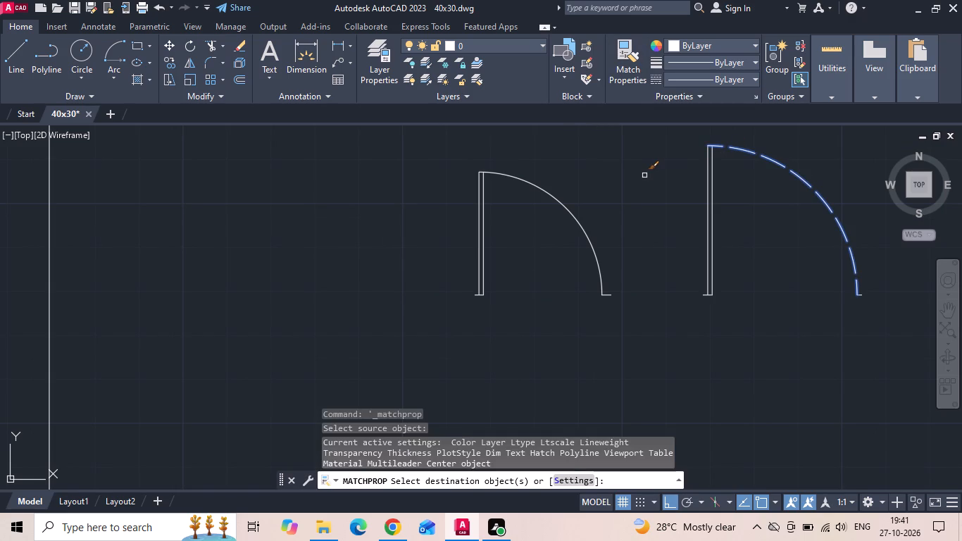
click(592, 170)
click(537, 223)
key(Escape)
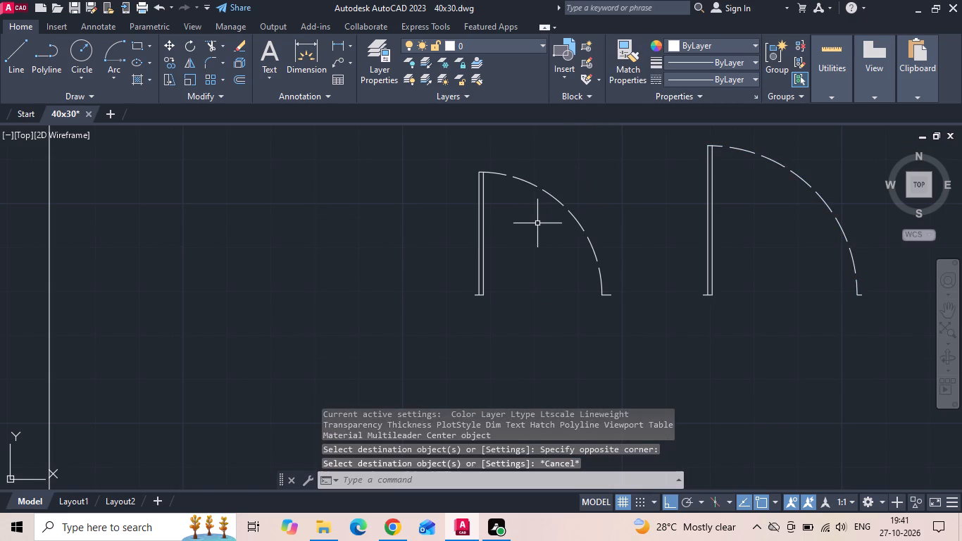
Save the drawing.
key(ctrl+s)
key(ctrl+s)
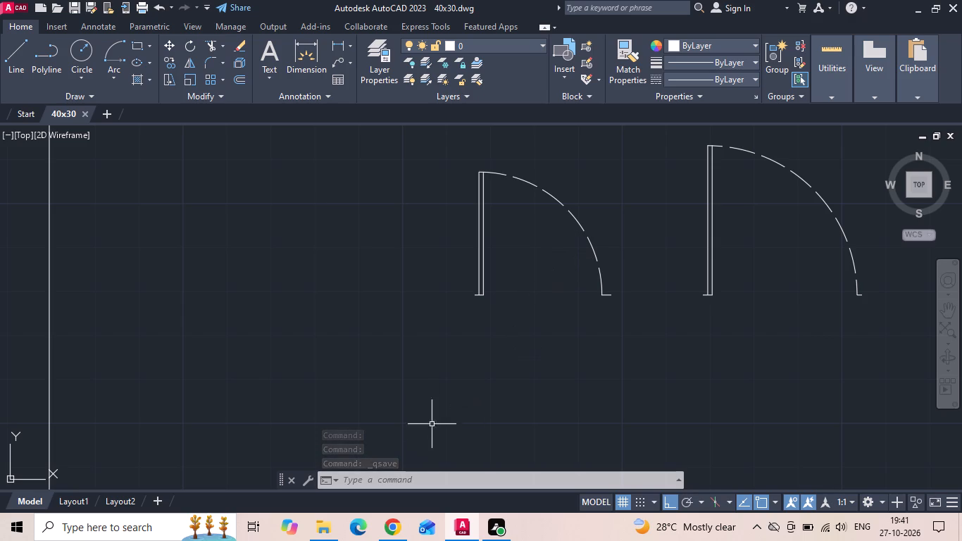
Copy the smaller door's two leaf lines and west jamb line about 4'-3.4" straight south.
scroll(489, 274, up, 2)
drag(498, 309, 490, 316)
click(407, 369)
right_click(392, 299)
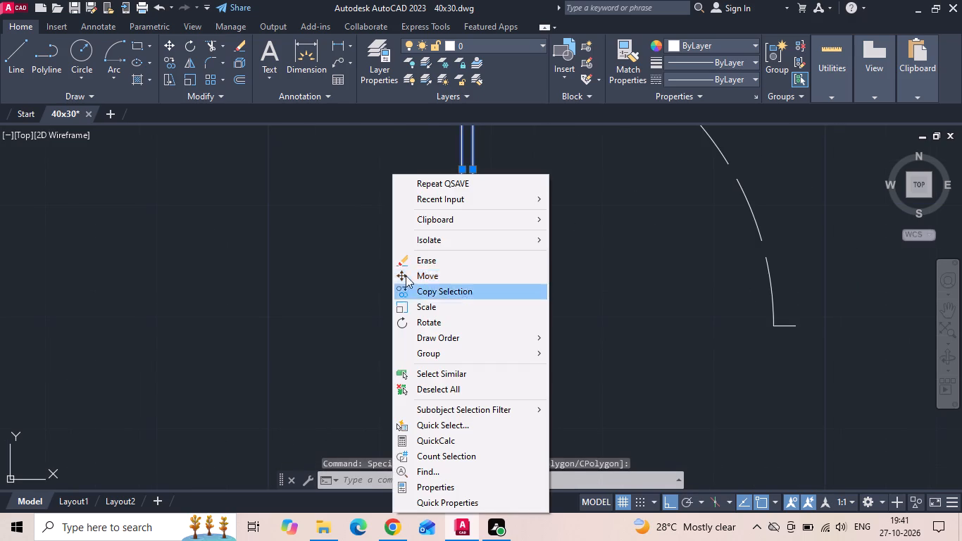
click(415, 287)
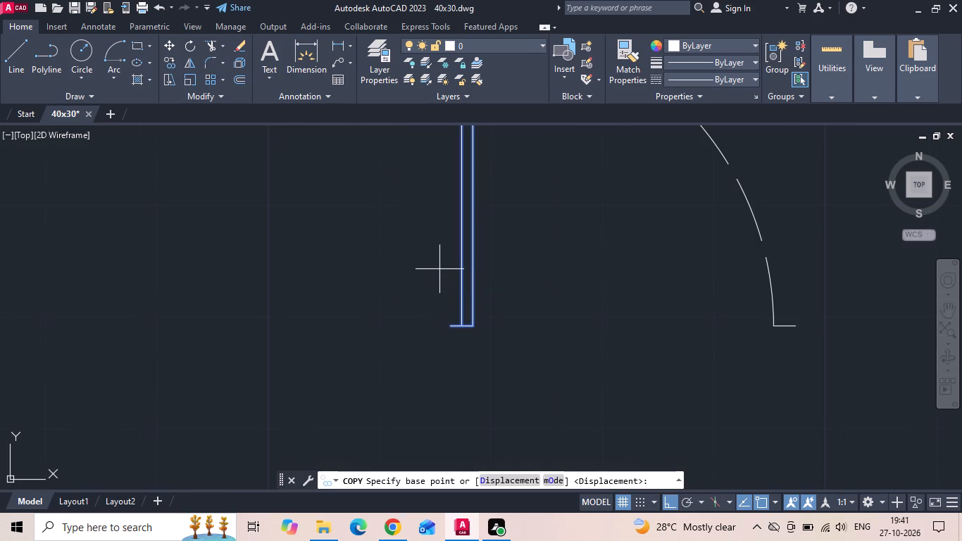
scroll(439, 269, down, 3)
middle_drag(452, 316, 452, 247)
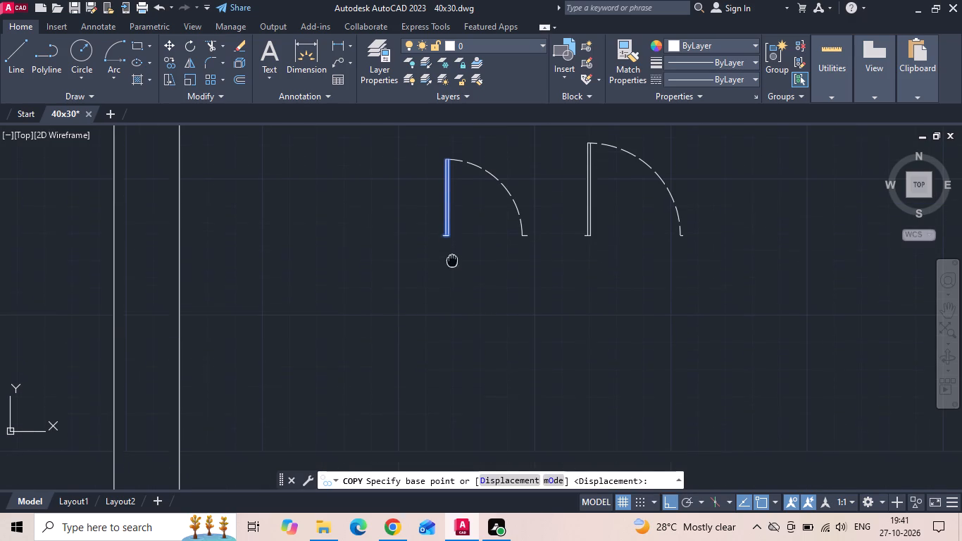
middle_drag(452, 247, 452, 233)
drag(468, 216, 473, 240)
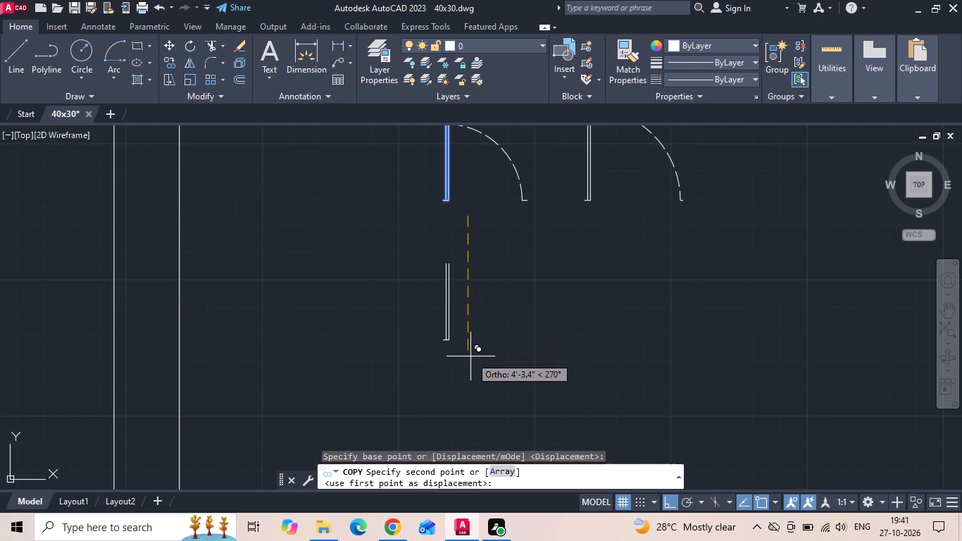
click(470, 356)
key(Escape)
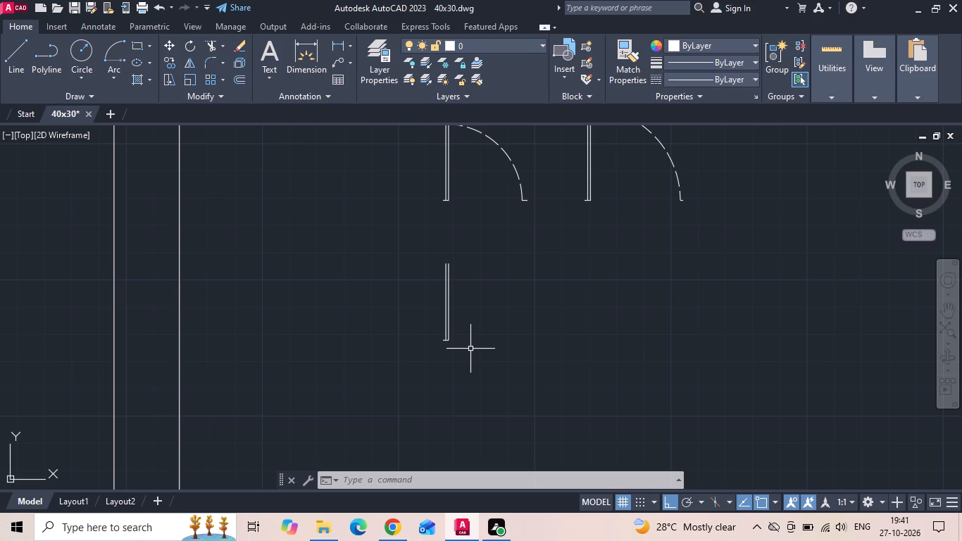
key(Escape)
Copy the jamb line of the new leaf 1'11" north across the leaf lines.
scroll(450, 324, up, 2)
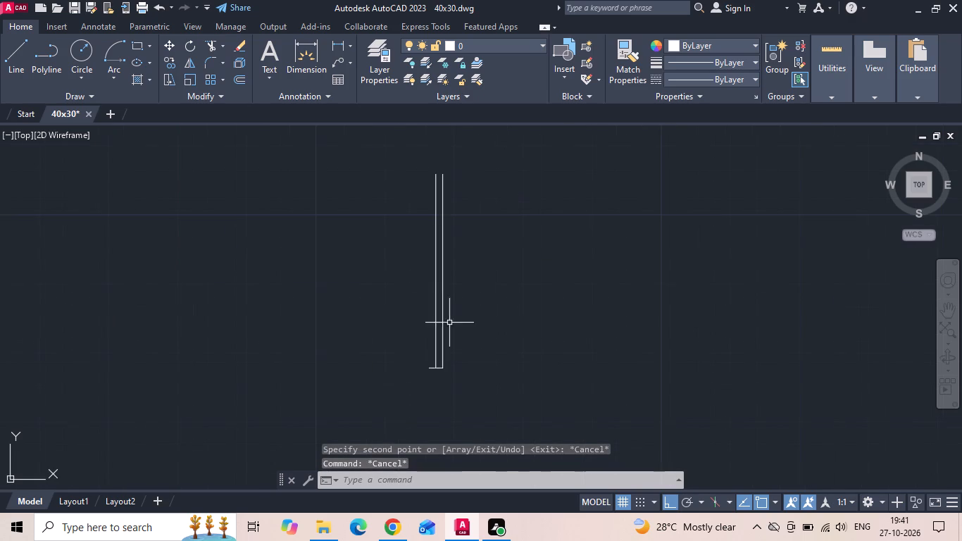
click(430, 366)
right_click(391, 296)
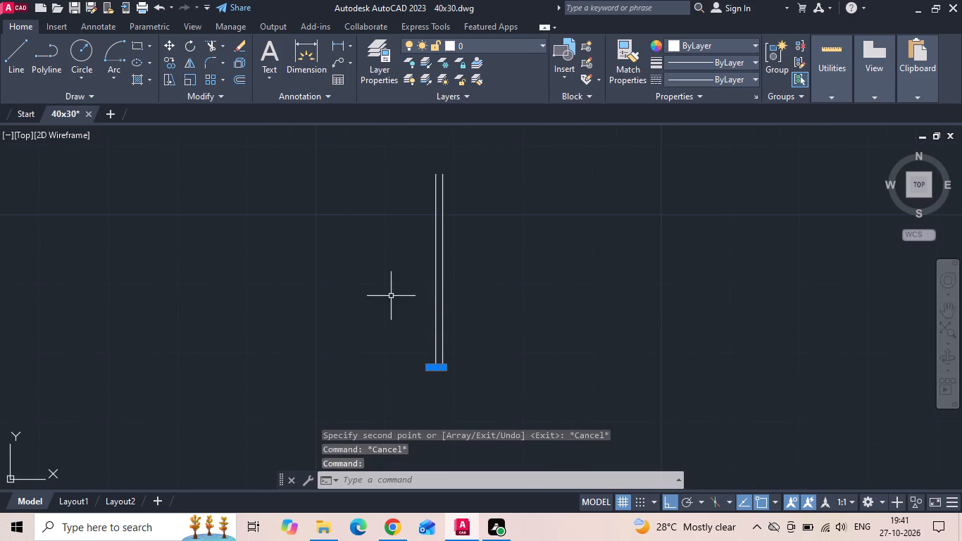
click(426, 271)
drag(566, 342, 567, 332)
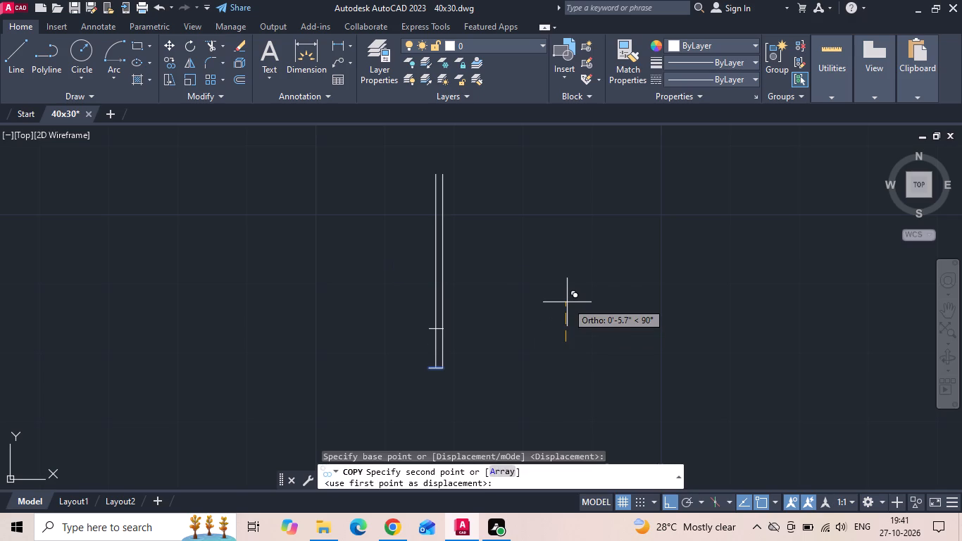
key(1)
text('11)
key(Return)
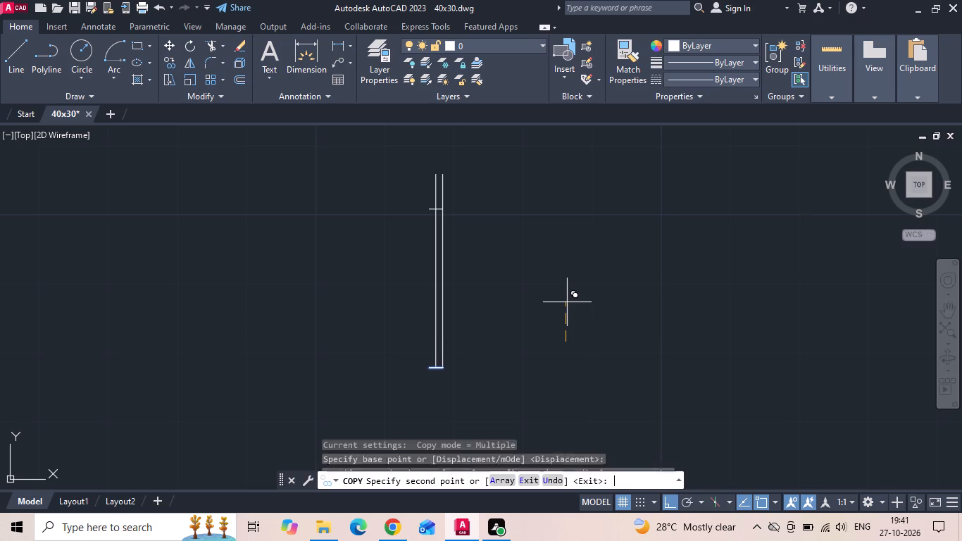
key(Escape)
Trim off both leaf lines above the upper jamb line copy.
text(tr)
key(space)
key(space)
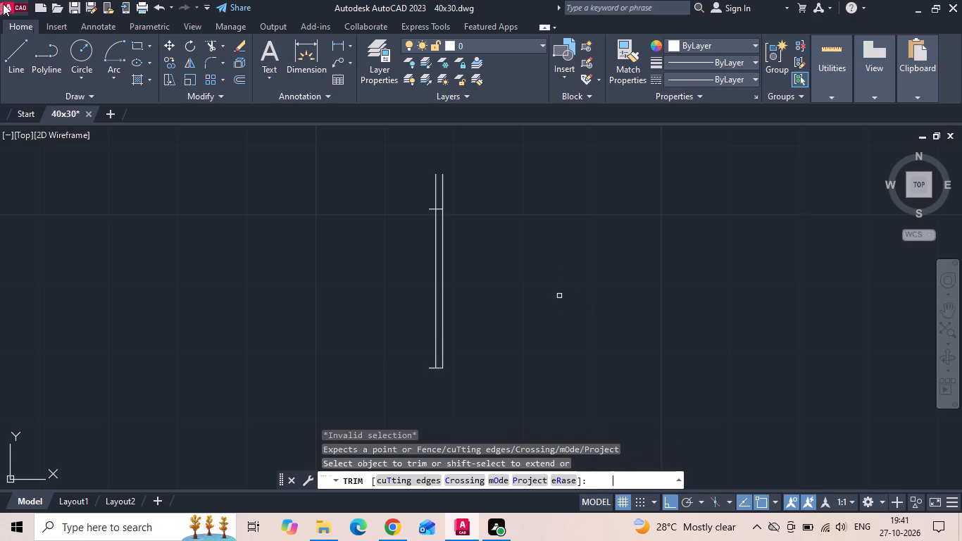
drag(406, 187, 489, 193)
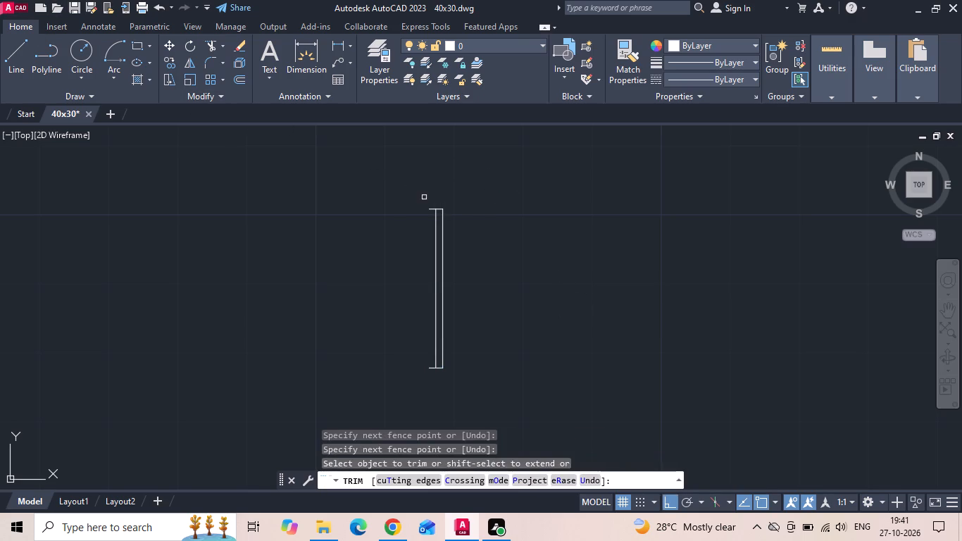
key(Escape)
Erase the jamb line copy at the top of the shortened leaf.
click(429, 209)
key(Delete)
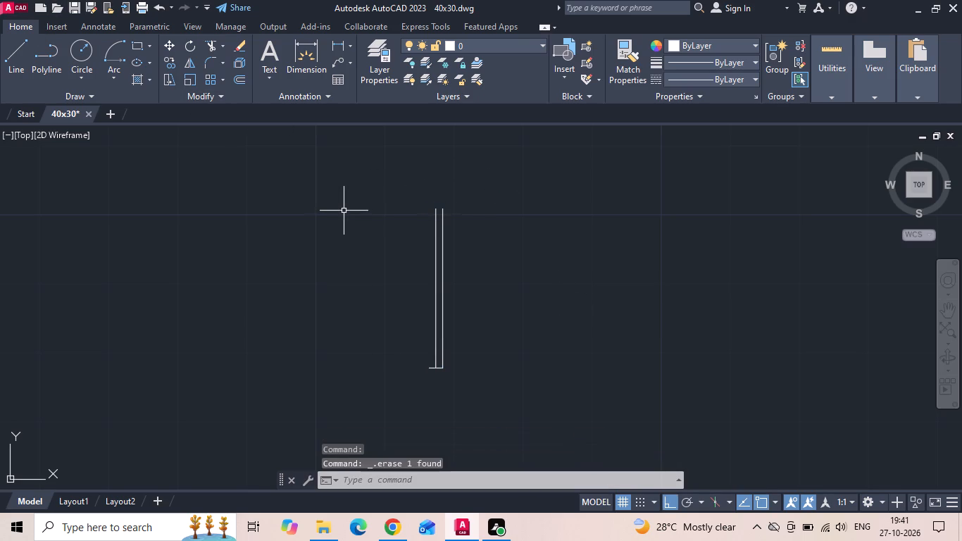
Copy the west line of the shortened leaf 1'11" to the east.
click(435, 281)
right_click(435, 281)
click(463, 275)
drag(507, 269, 572, 273)
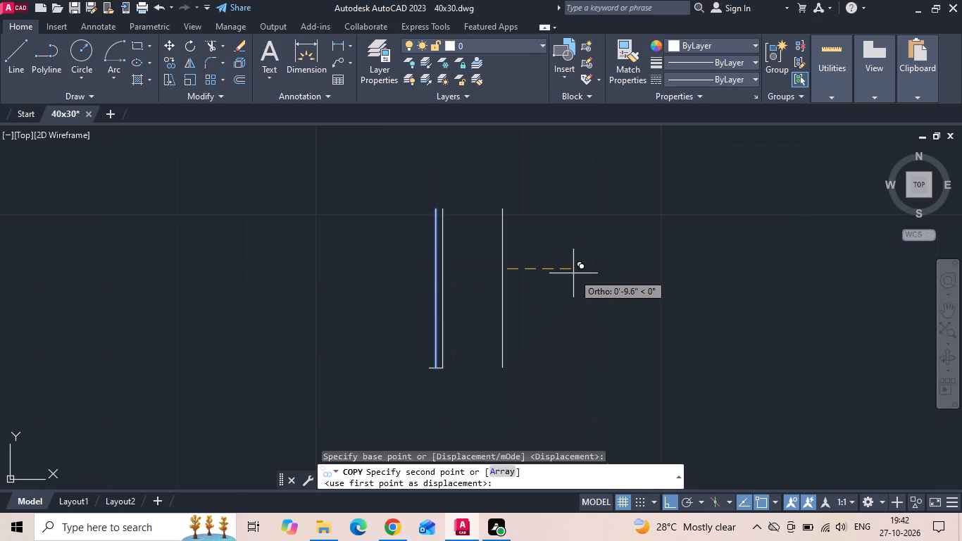
text(1'11)
key(Return)
key(Escape)
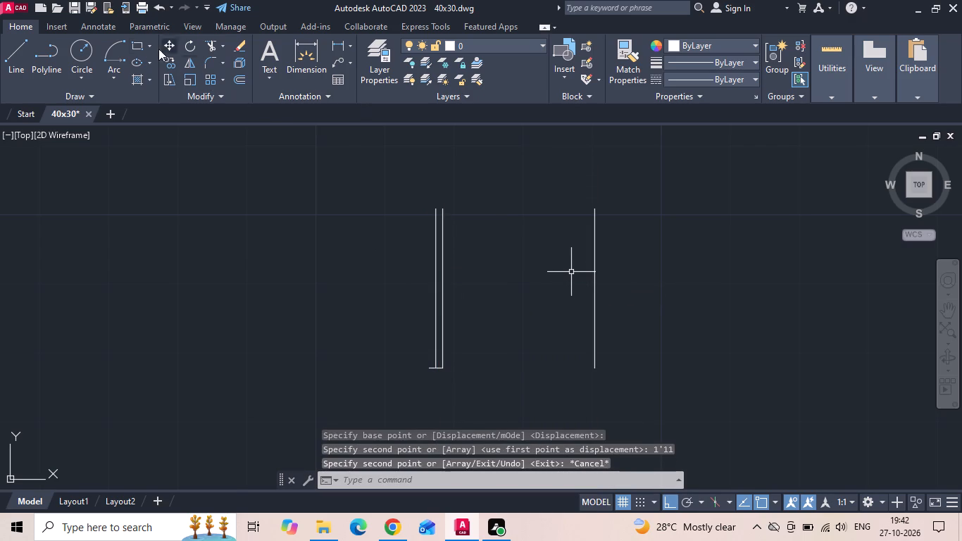
Draw a start-center-end quarter-circle swing arc from the base of the 1'11" line copy, centred on the leaf's west line base.
click(110, 81)
click(137, 141)
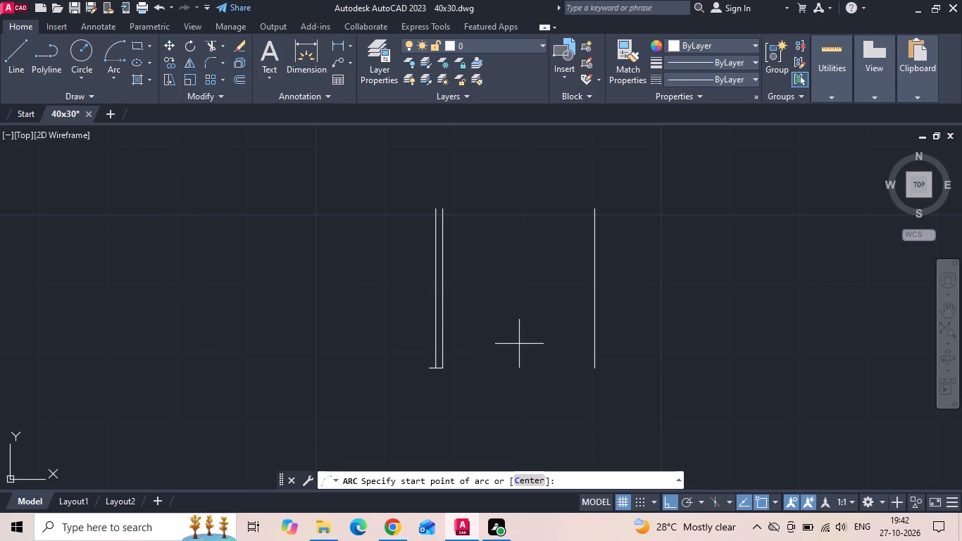
click(592, 368)
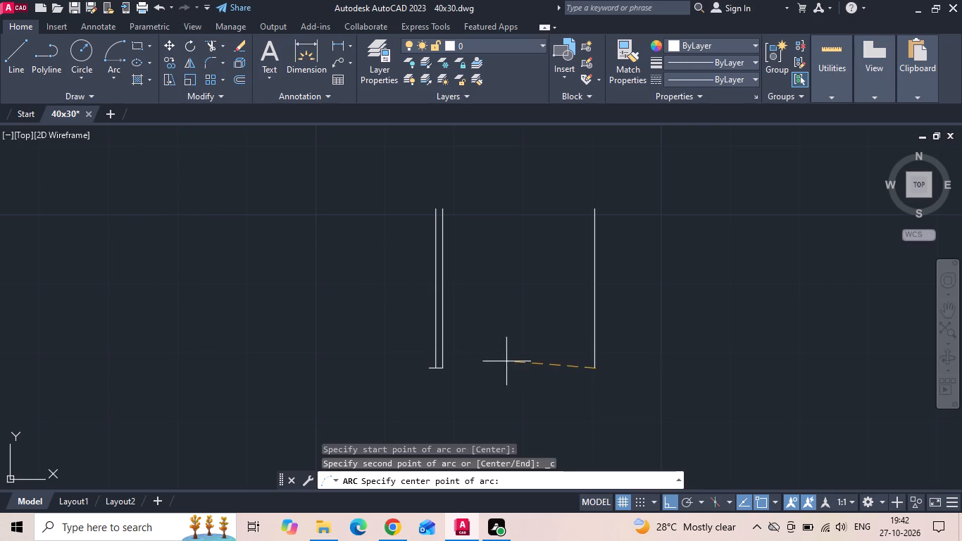
scroll(456, 368, up, 2)
click(399, 369)
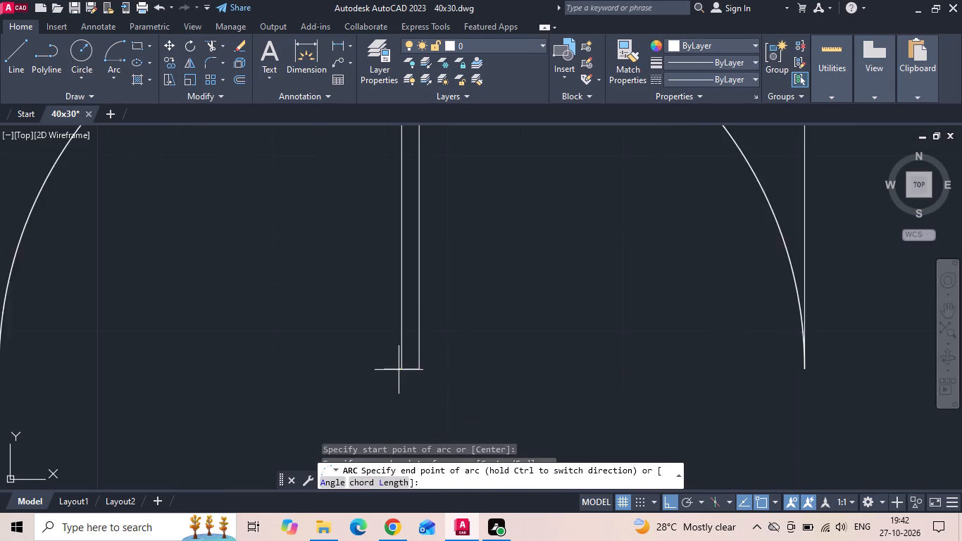
scroll(397, 373, down, 2)
click(360, 282)
key(Escape)
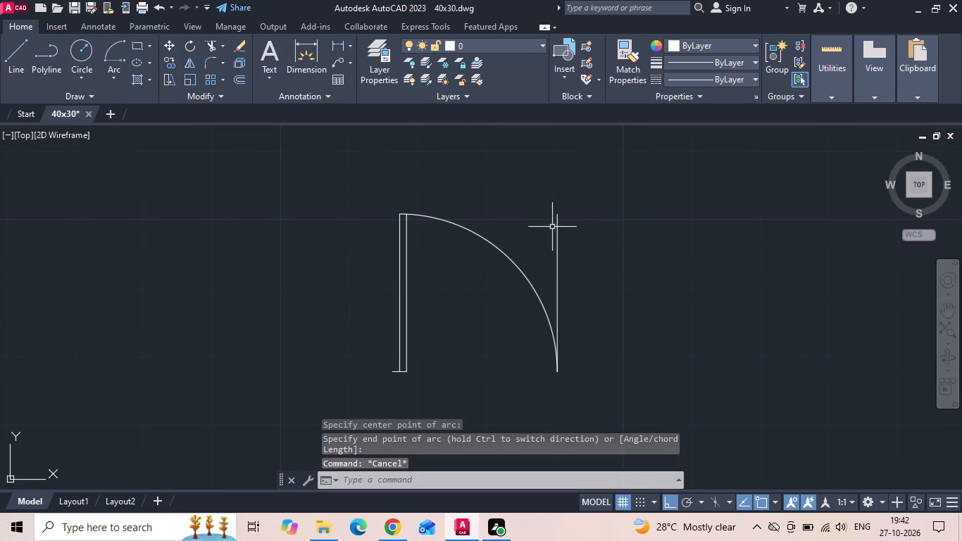
Erase the 1'11" line copy standing at the east end of the new swing arc.
click(556, 220)
key(Delete)
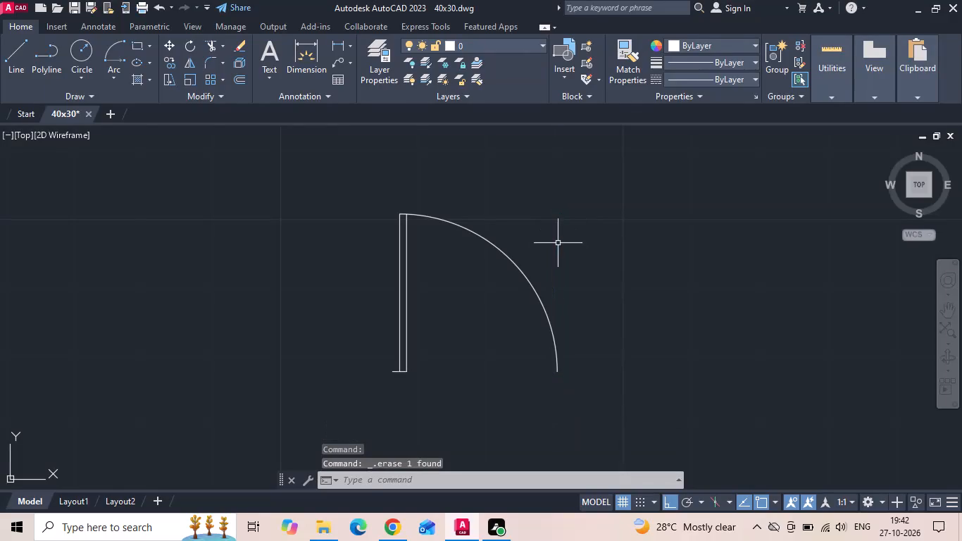
Mirror the door leaf, jamb line and swing arc about a vertical line through the arc's east end, keeping the originals.
click(568, 223)
click(324, 418)
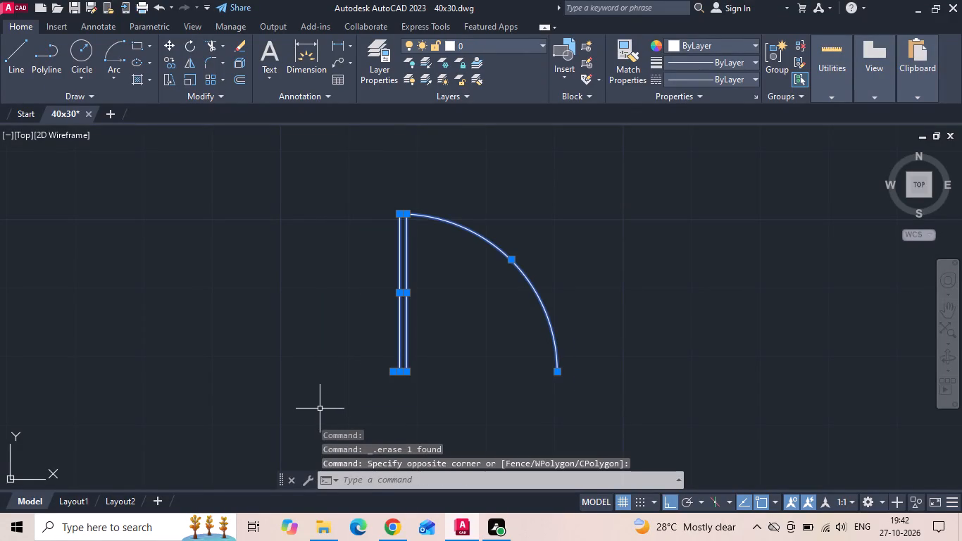
key(m)
key(i)
key(space)
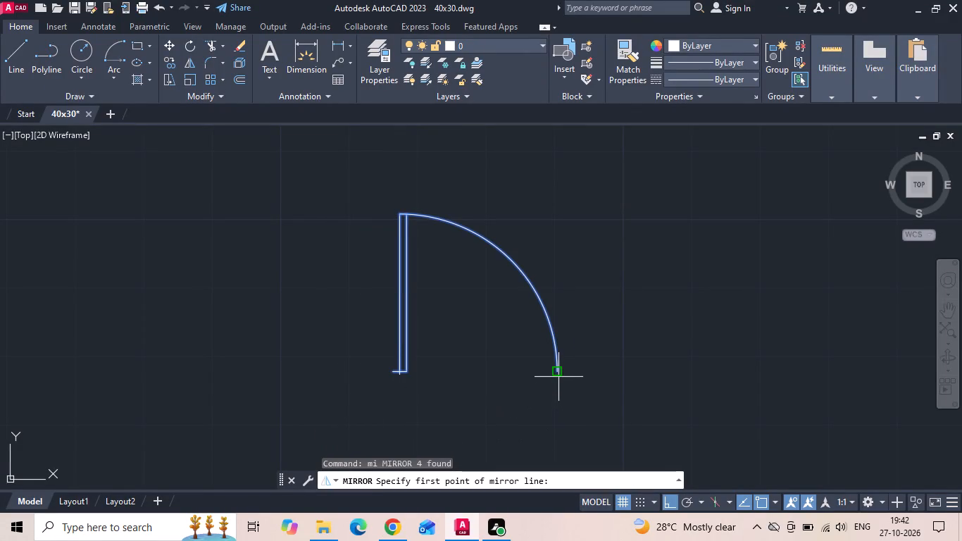
click(556, 368)
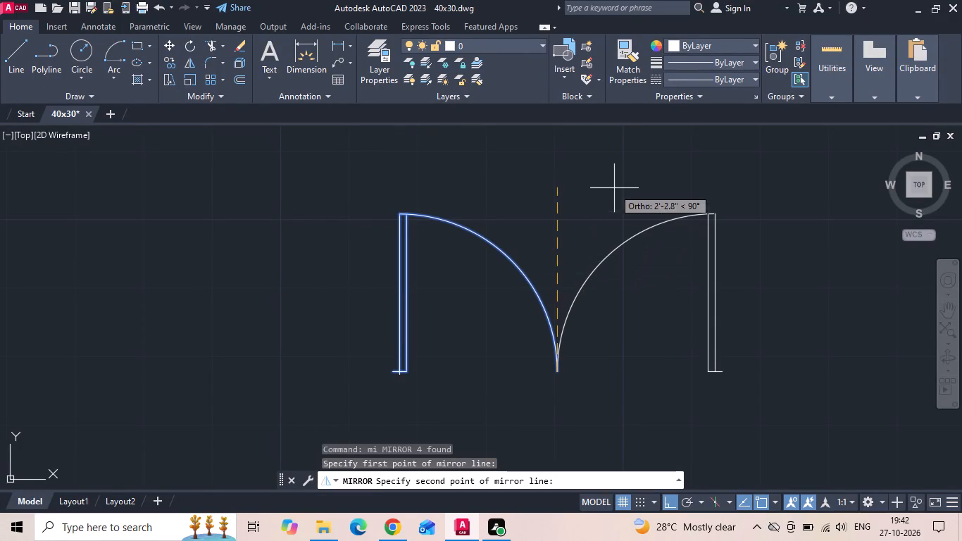
click(617, 179)
text(n)
key(space)
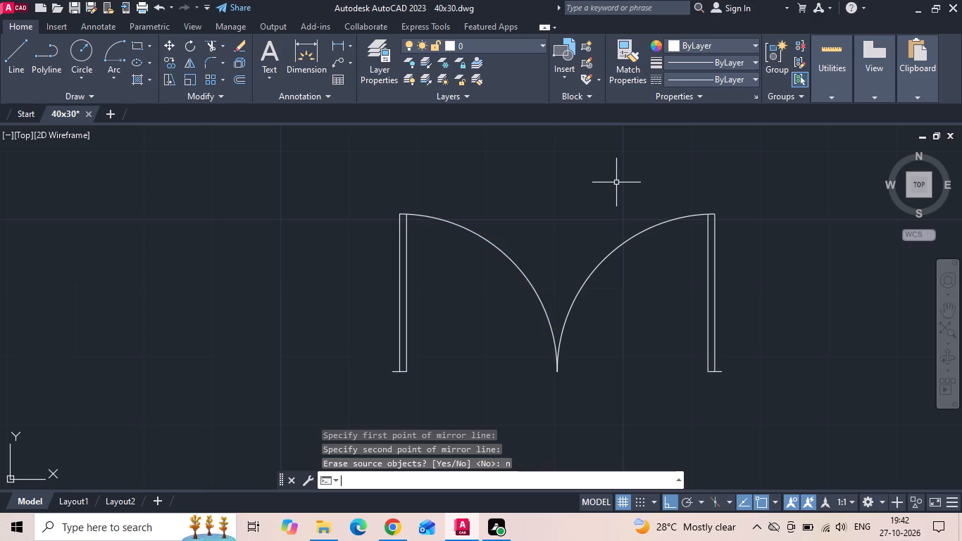
Match the dashed properties of the wider single door's swing arc onto both arcs of the double door.
scroll(491, 268, down, 1)
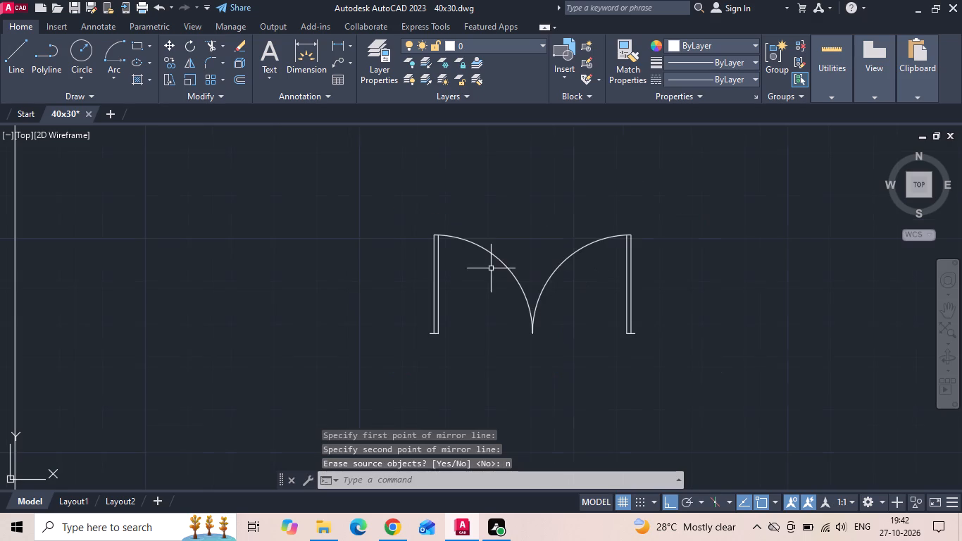
scroll(496, 293, down, 1)
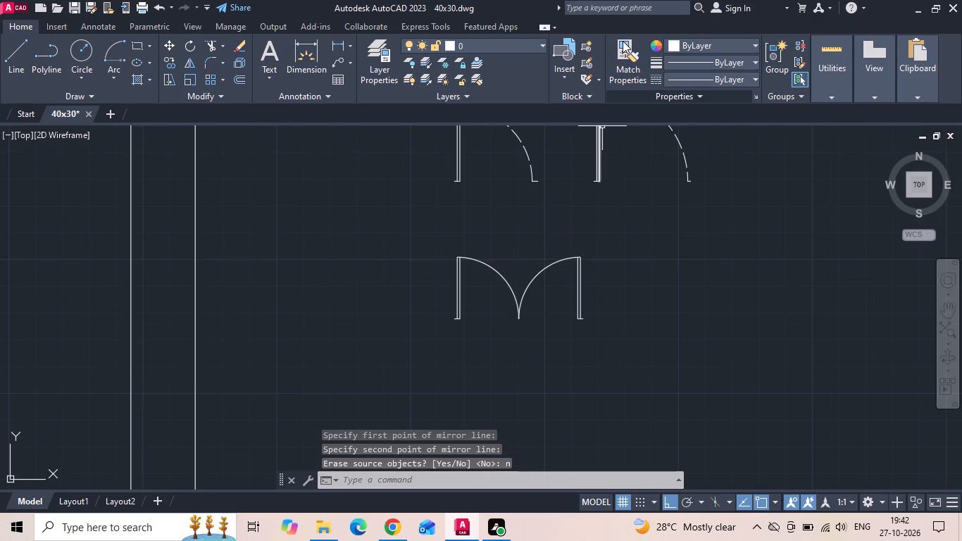
click(632, 68)
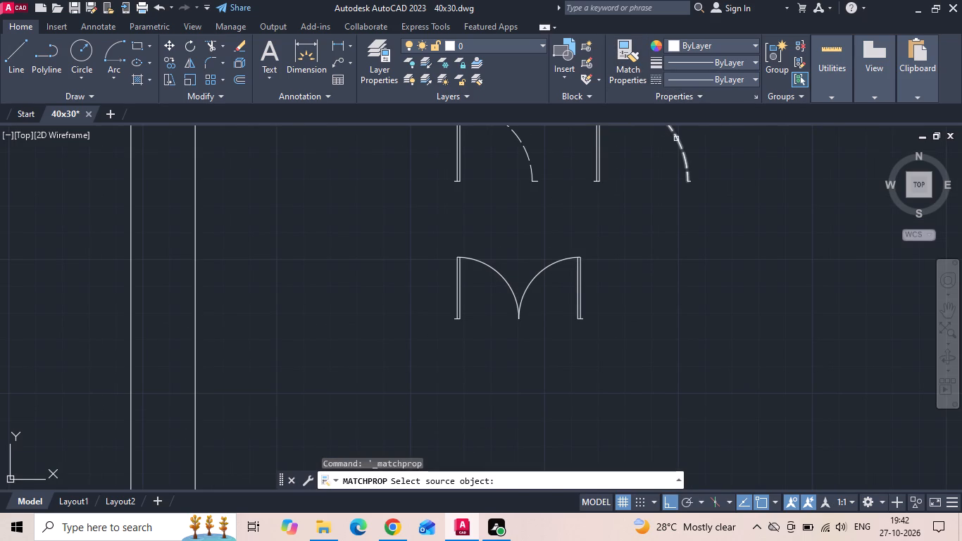
click(677, 139)
drag(553, 292, 532, 304)
click(506, 329)
key(Escape)
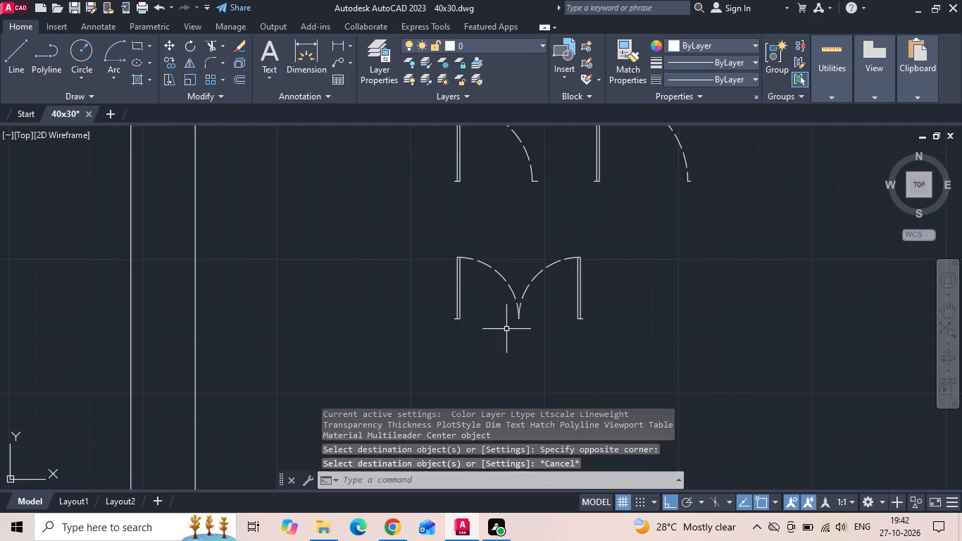
Define the whole double door as a block named 1 and return from the block editor to the drawing.
key(b)
key(space)
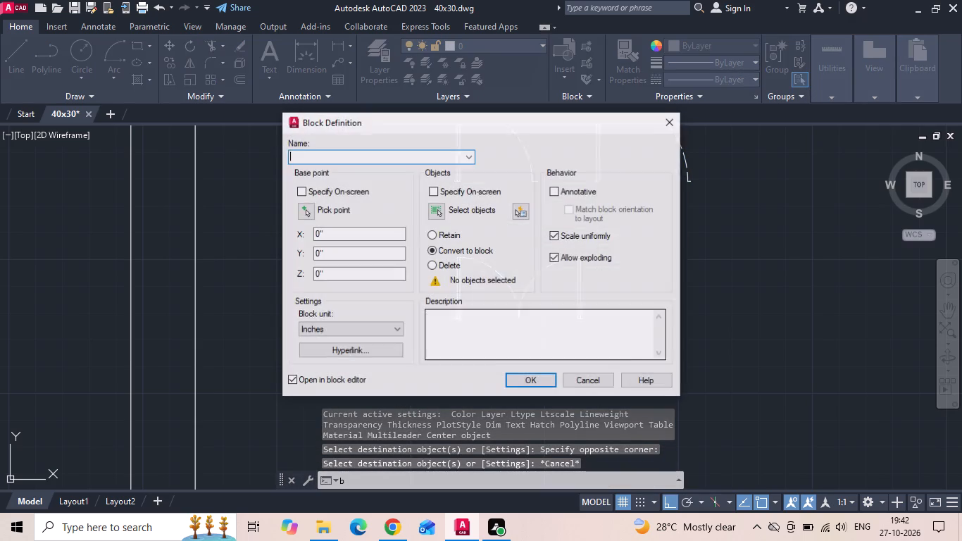
key(1)
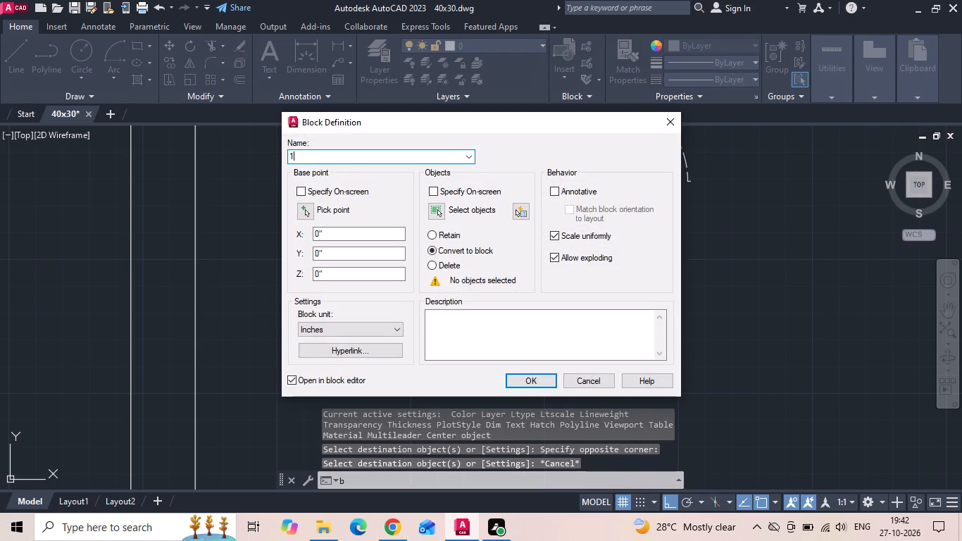
click(438, 218)
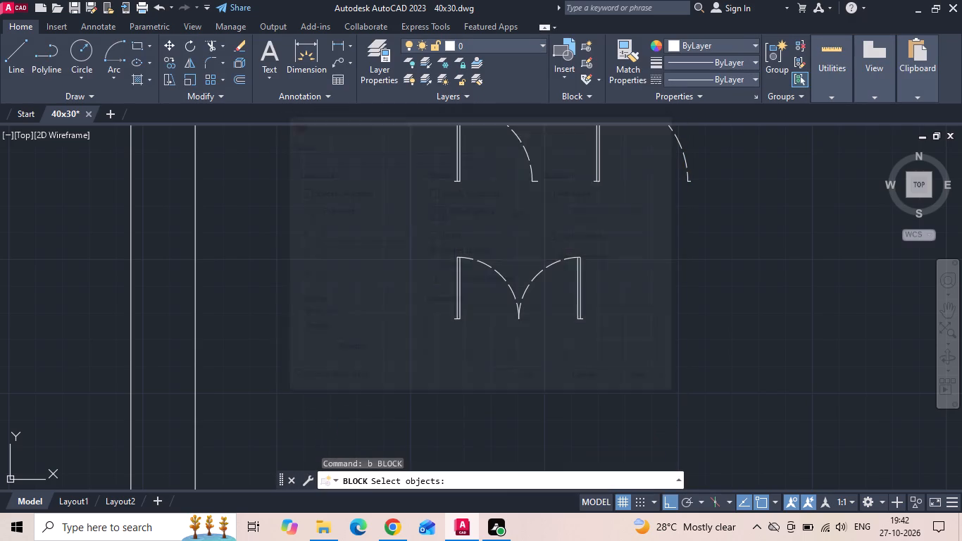
drag(431, 249, 445, 267)
click(611, 351)
key(space)
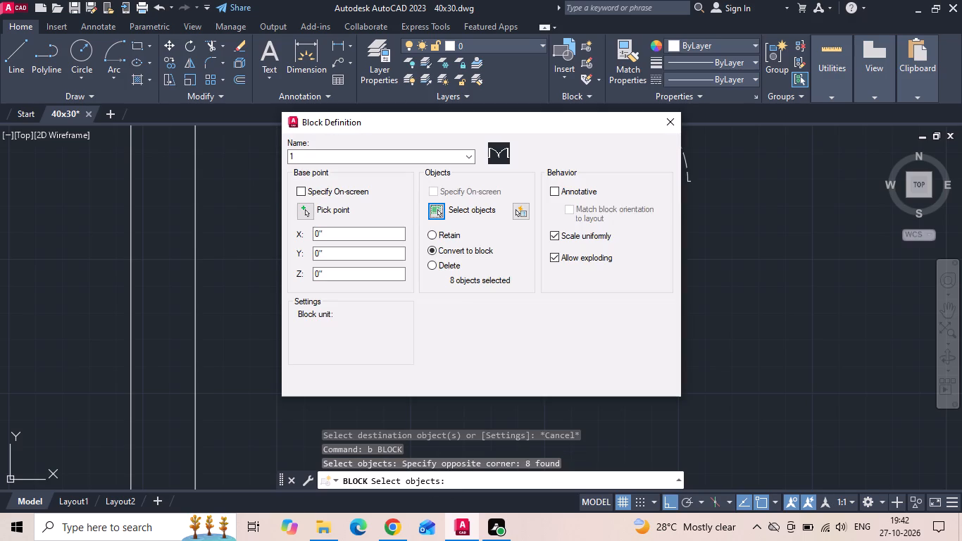
click(537, 383)
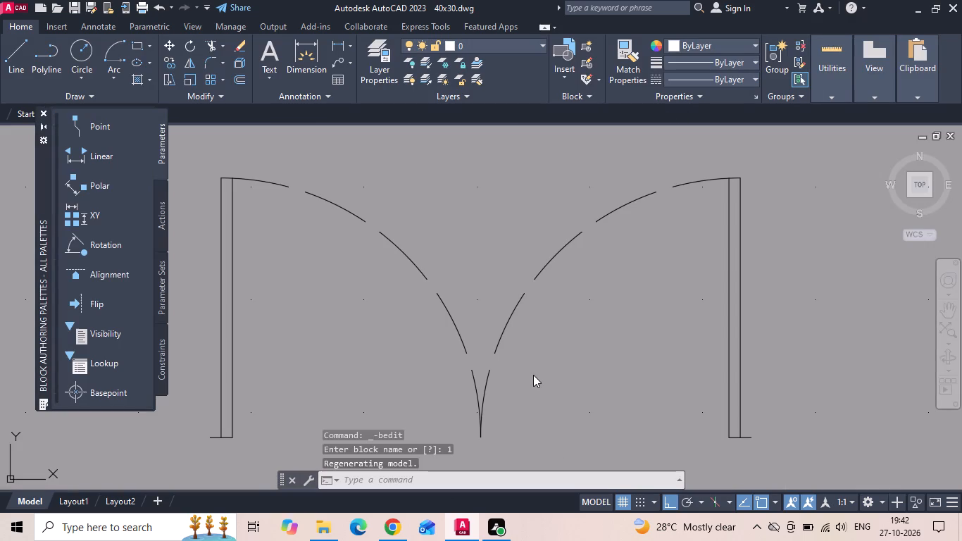
key(ctrl+z)
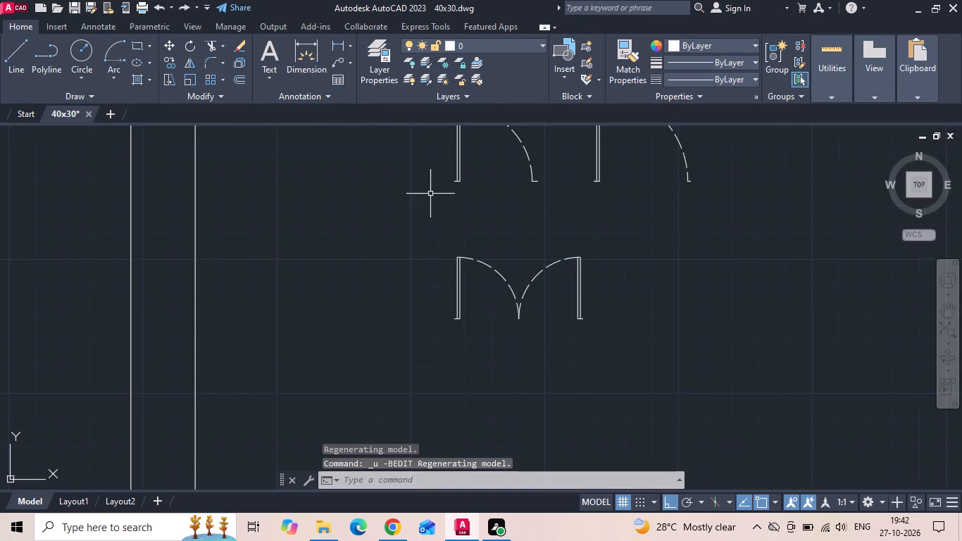
Define the wider single door as a block named 2 and return from the block editor to the drawing.
middle_drag(430, 194, 436, 316)
text(b)
key(space)
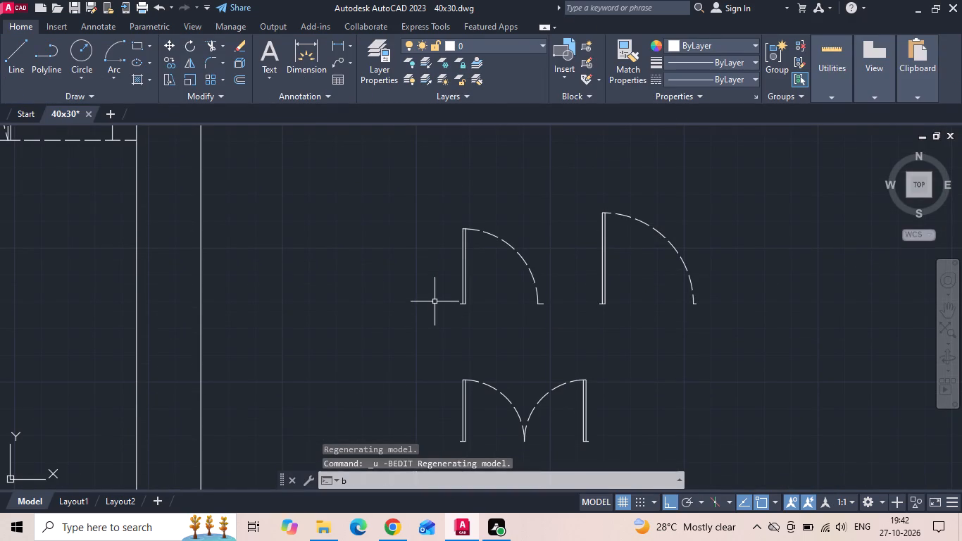
text(2)
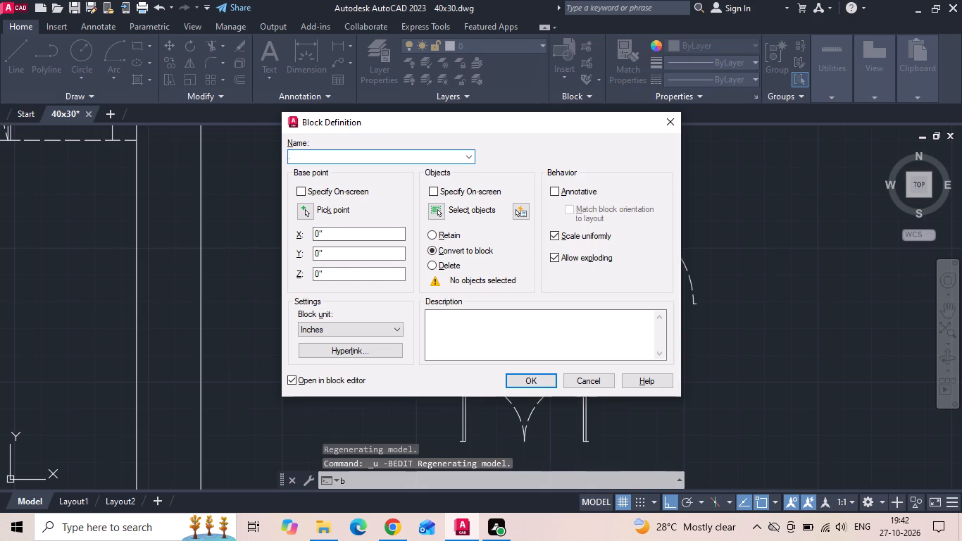
key(space)
click(437, 217)
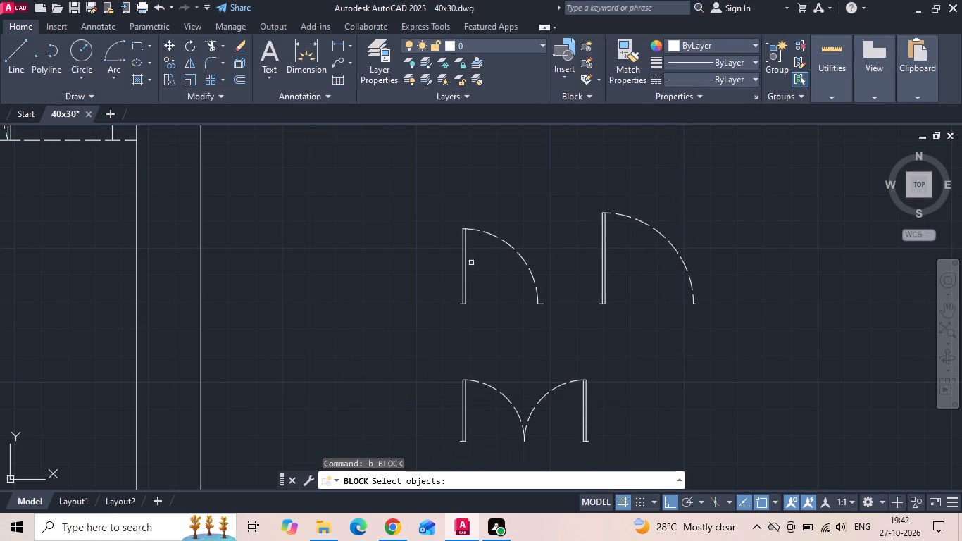
click(582, 332)
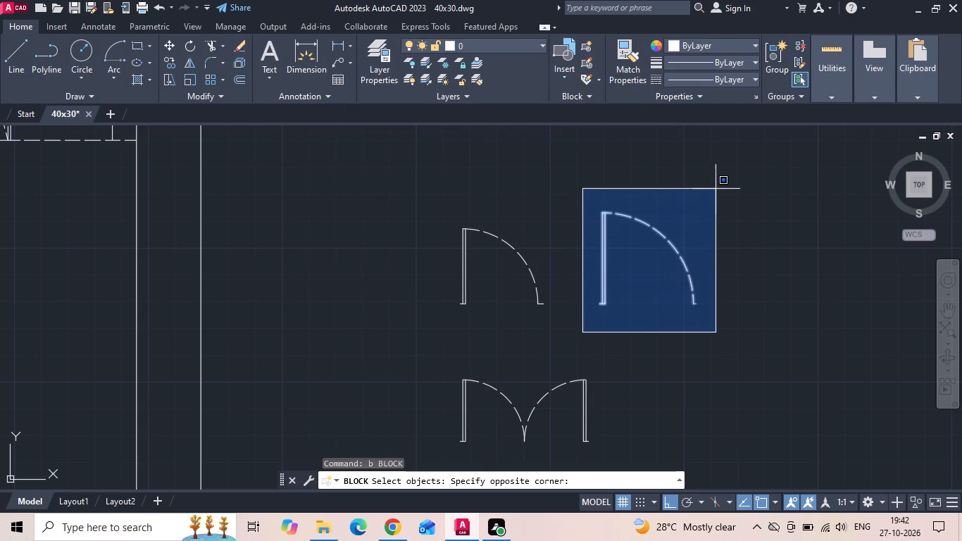
click(723, 178)
key(space)
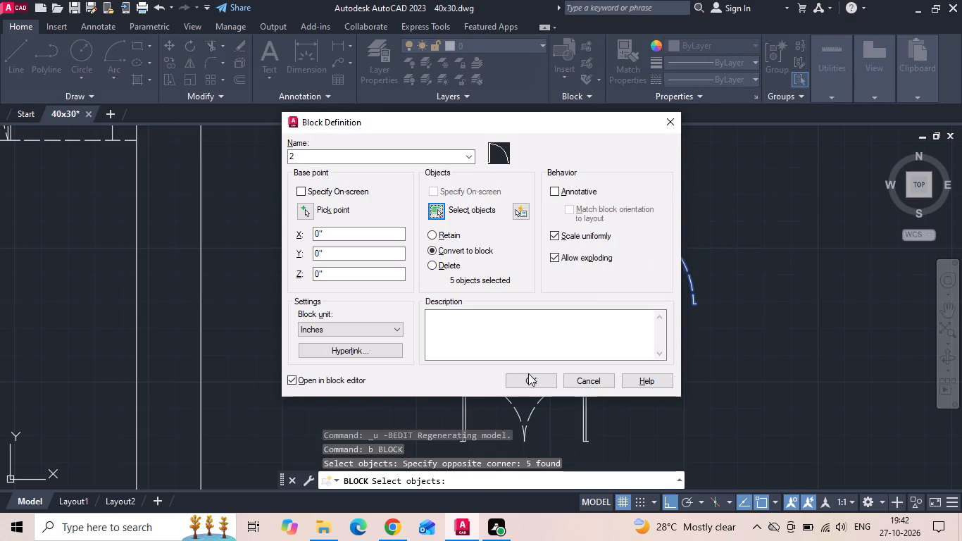
click(525, 380)
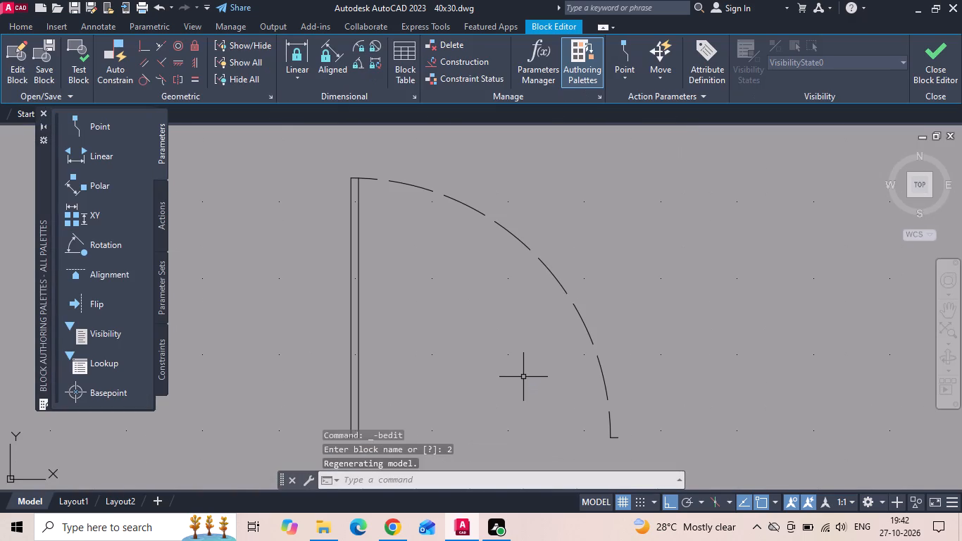
key(ctrl+z)
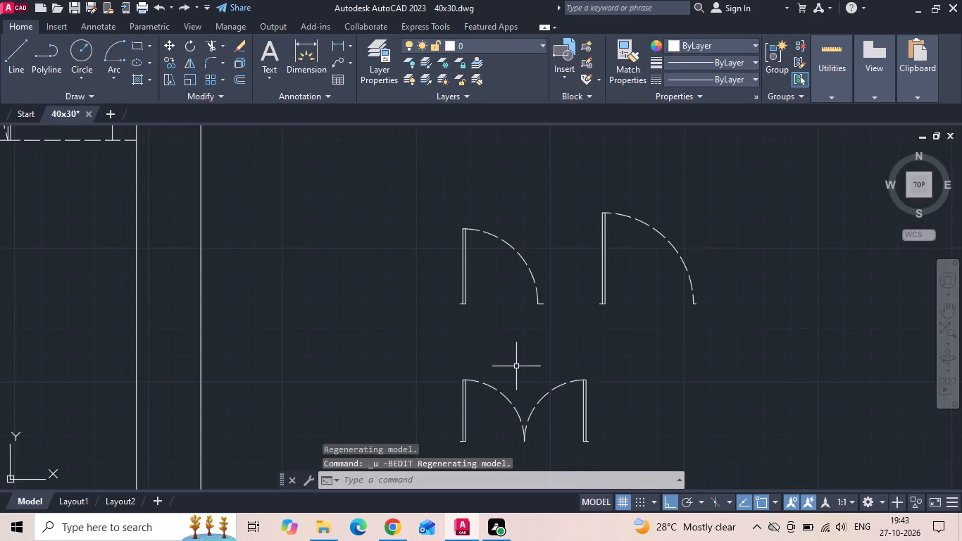
Define the narrower single door as a block named 3 and return from the block editor to the drawing.
text(b)
key(space)
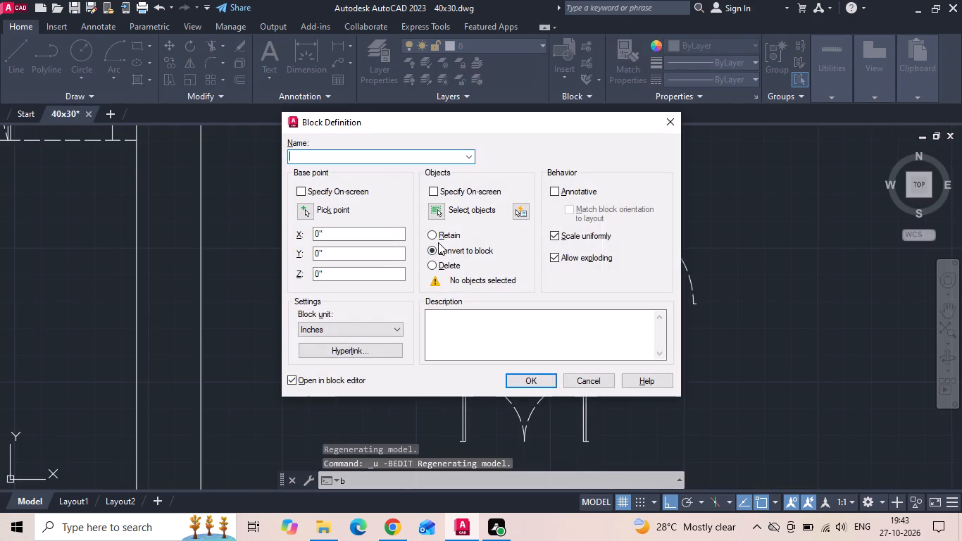
key(3)
click(440, 218)
drag(432, 209, 439, 217)
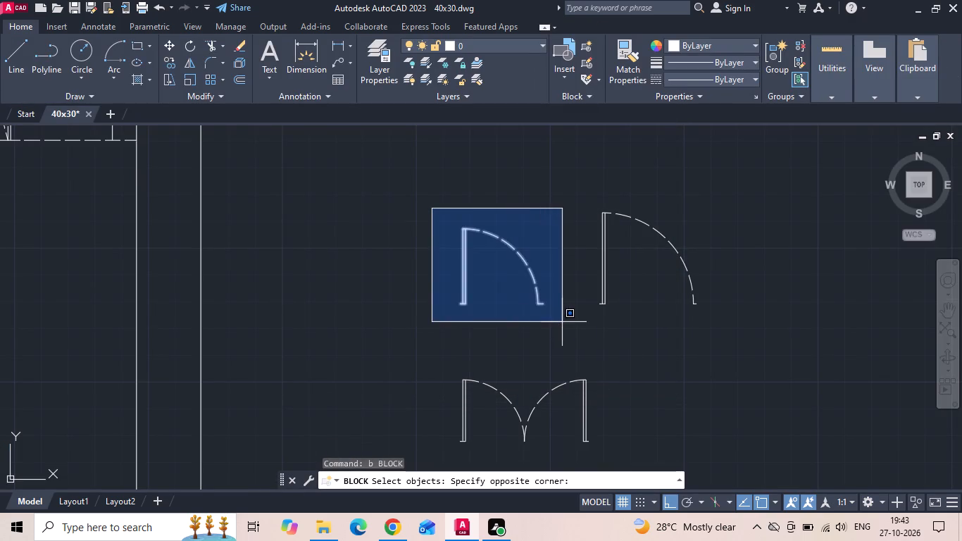
click(563, 323)
key(space)
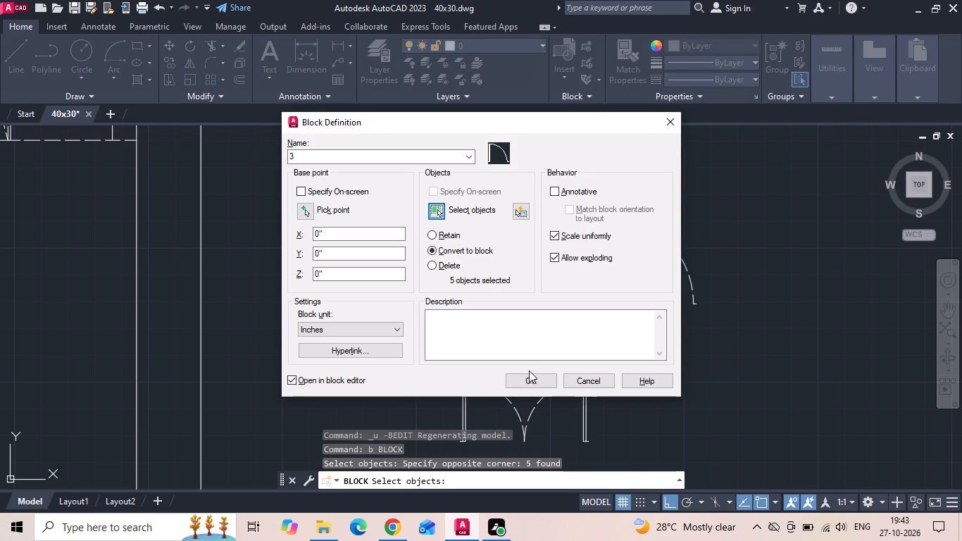
click(532, 378)
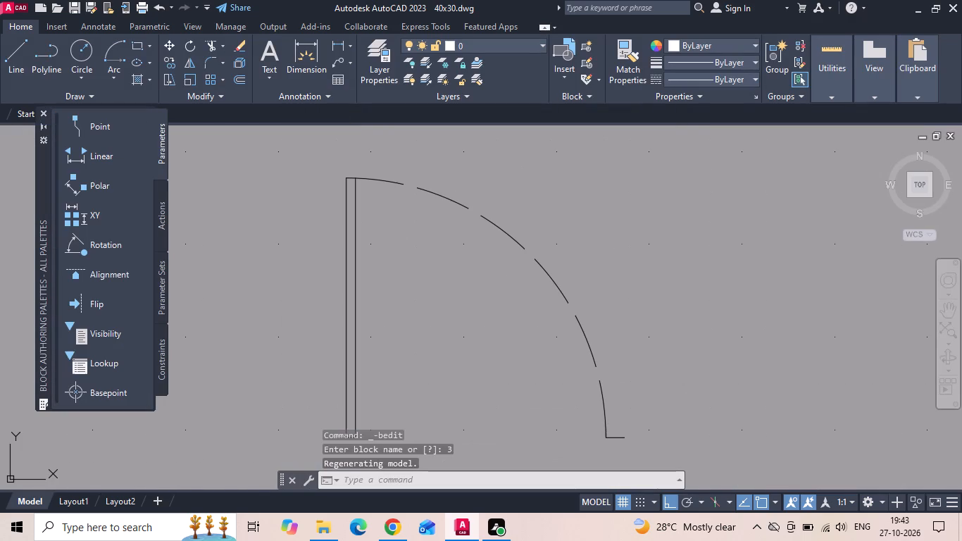
key(ctrl+z)
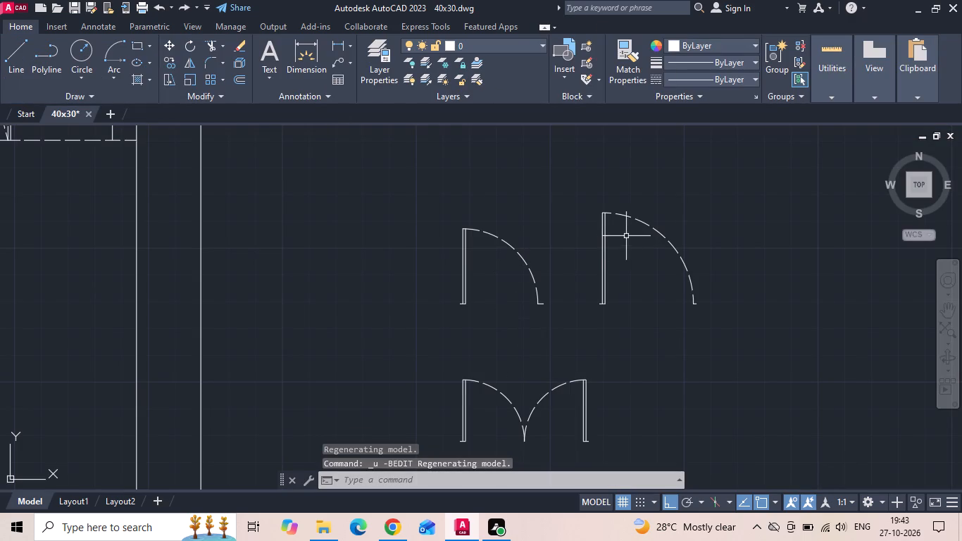
Move the double door block by its jamb end into the living room's verandah opening, snapping to the wall end's midpoint.
scroll(661, 263, down, 3)
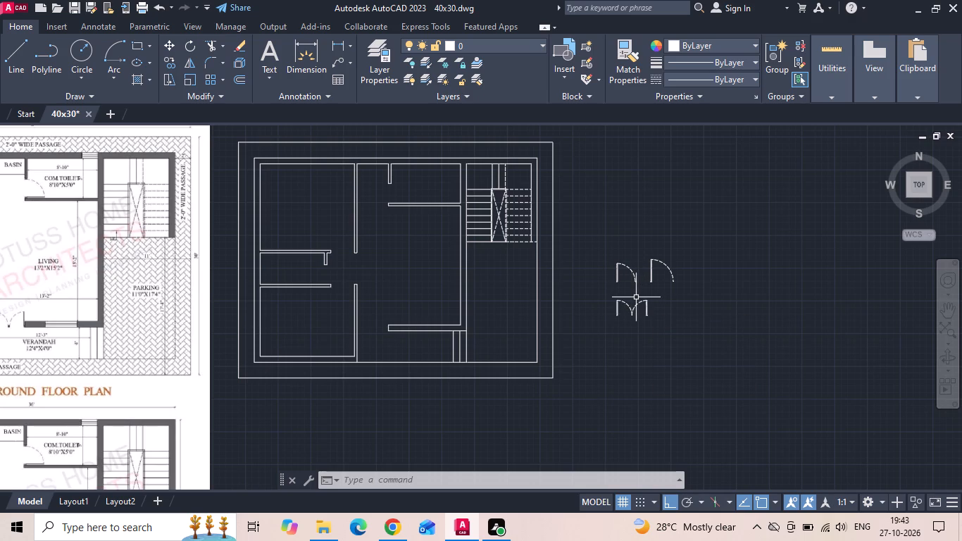
scroll(637, 304, up, 1)
click(637, 305)
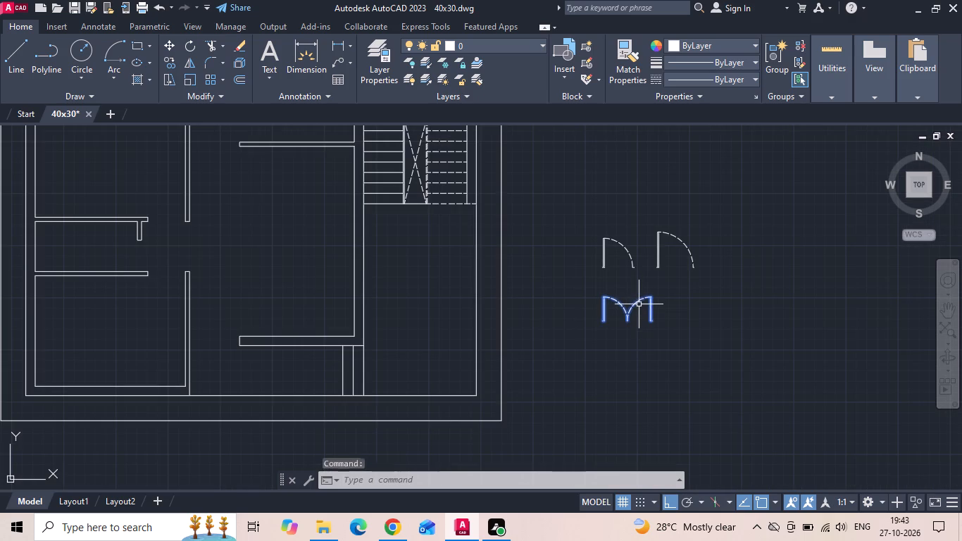
right_click(639, 302)
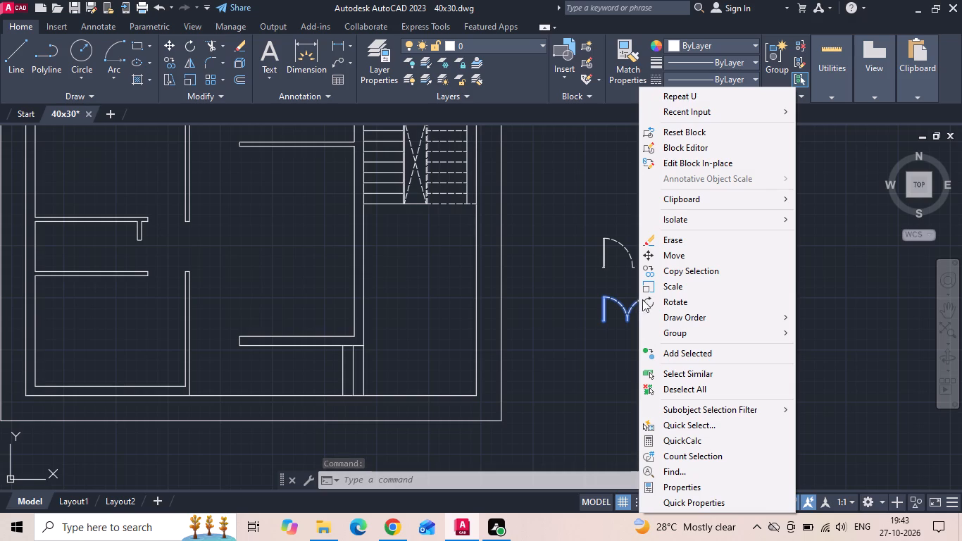
click(676, 257)
scroll(687, 320, up, 2)
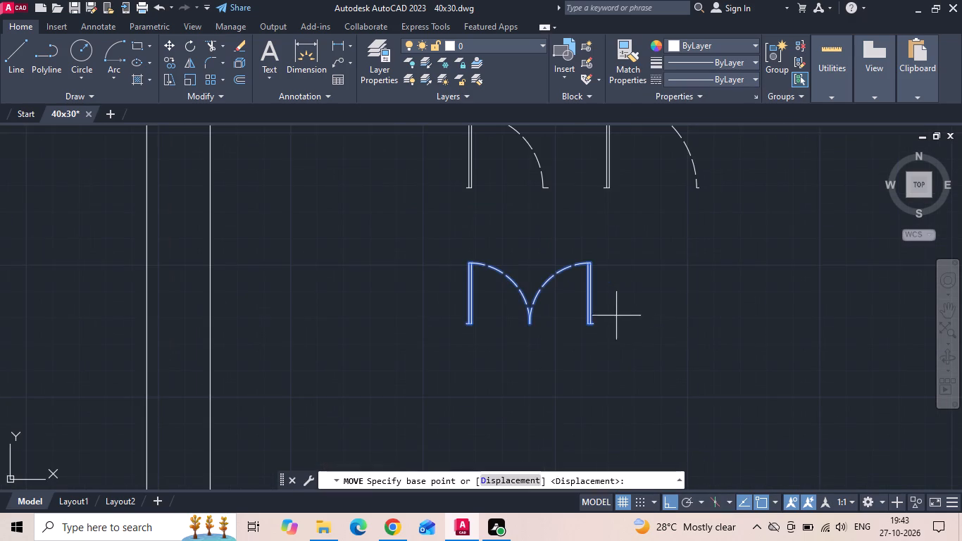
scroll(614, 313, up, 2)
scroll(558, 362, up, 1)
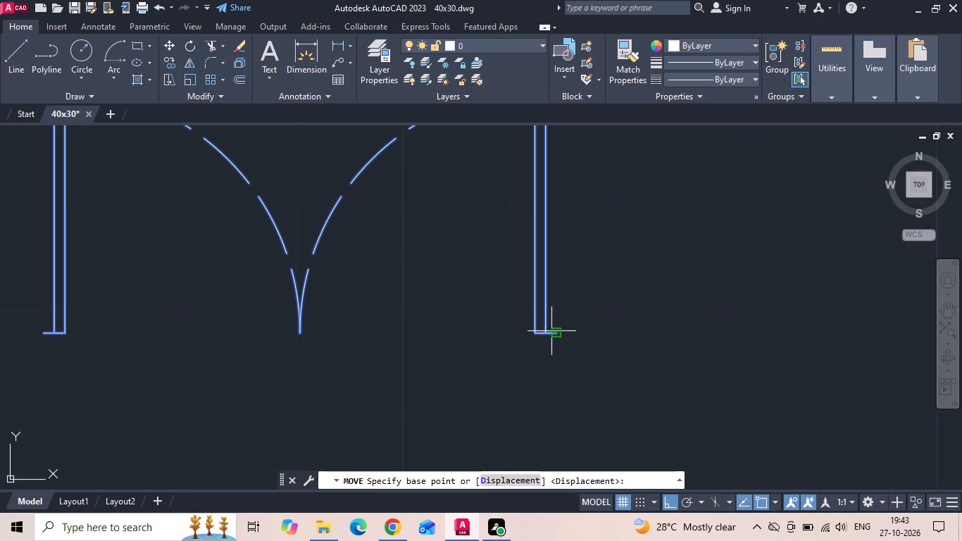
click(555, 335)
scroll(665, 306, down, 5)
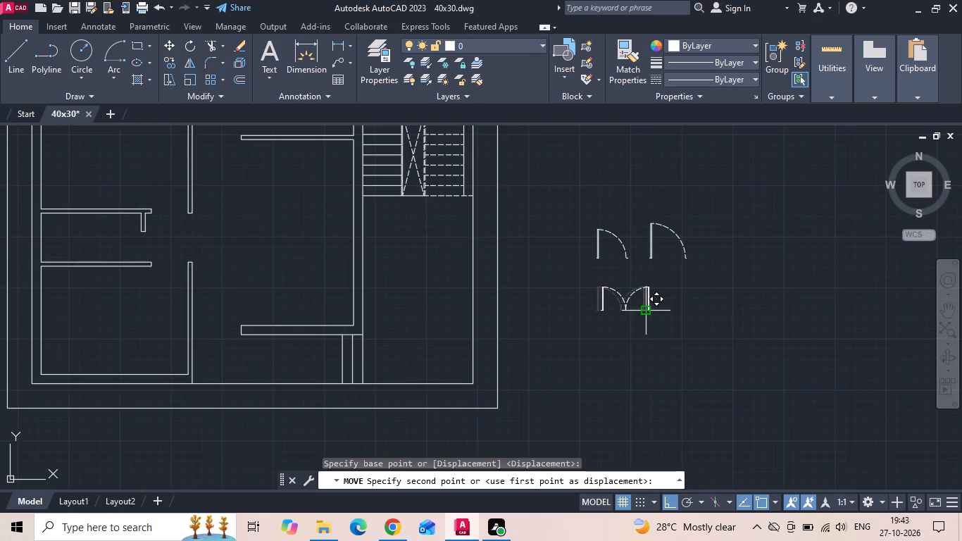
scroll(647, 308, down, 1)
scroll(385, 321, up, 1)
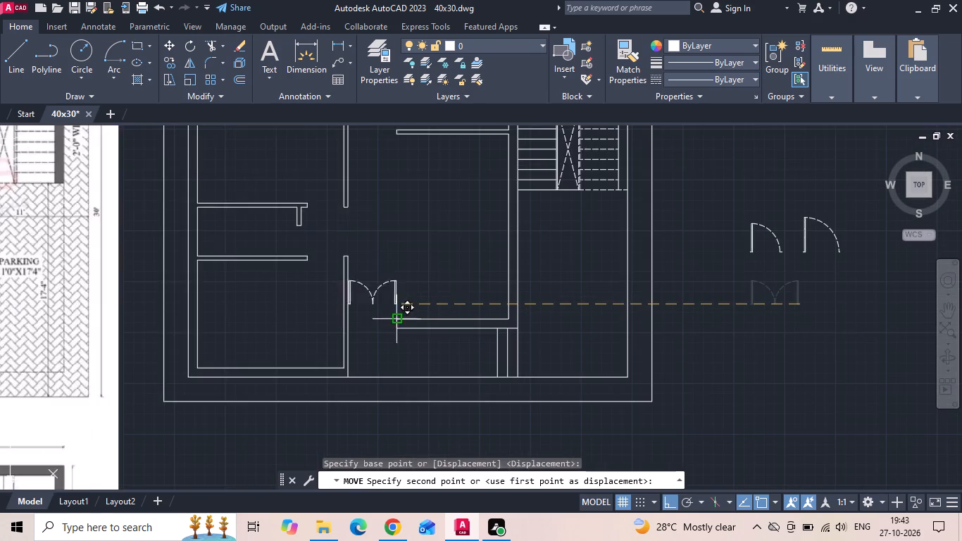
scroll(402, 325, up, 3)
click(371, 323)
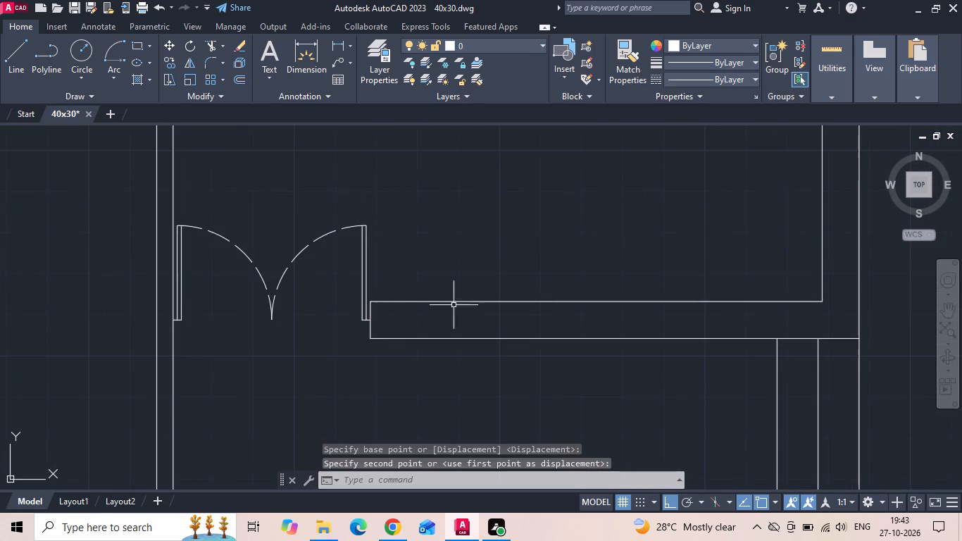
Mirror the wider single door block about a vertical line and erase the original.
scroll(498, 254, down, 2)
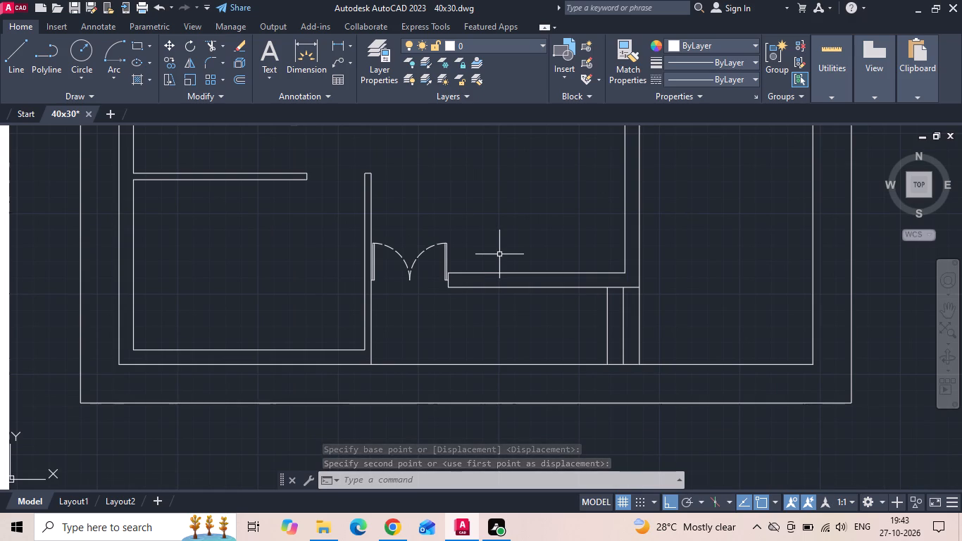
scroll(508, 306, down, 2)
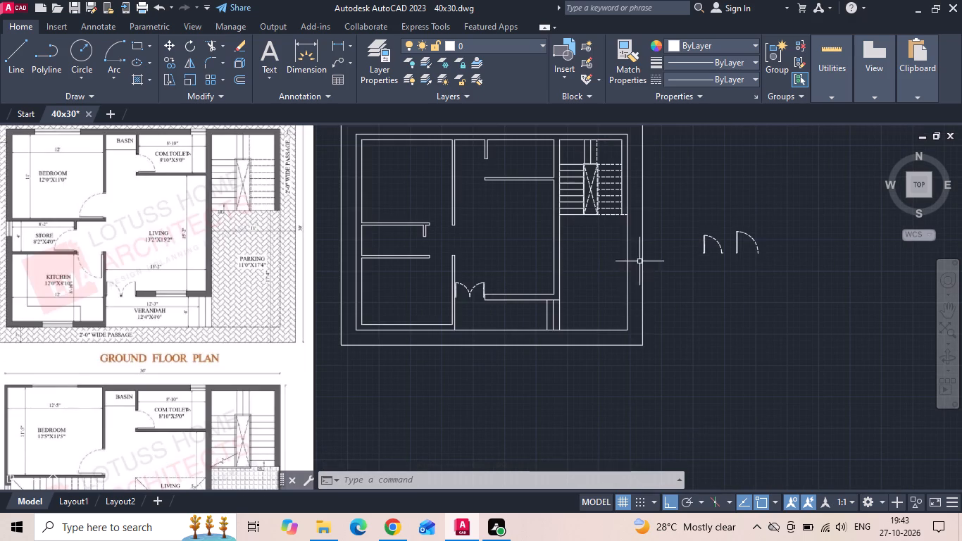
click(749, 236)
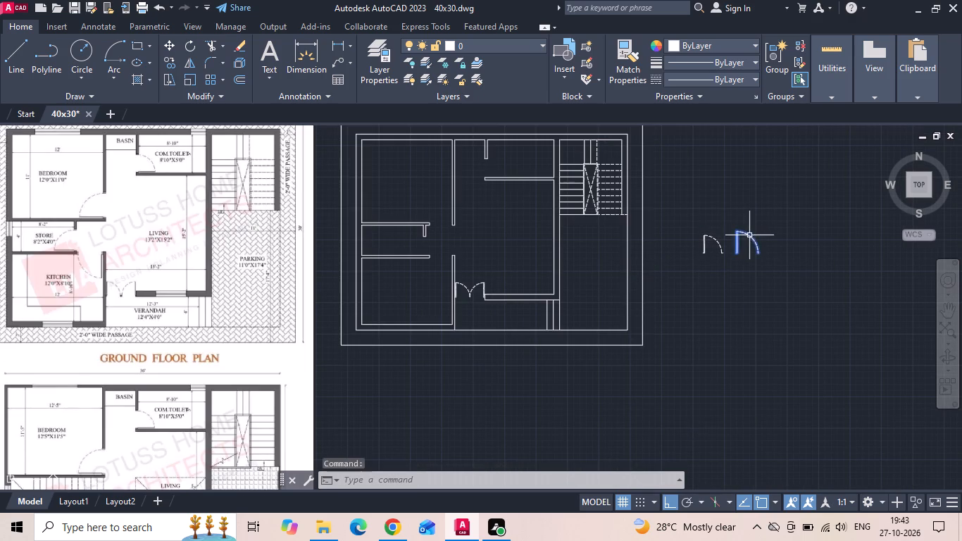
text(mi)
key(space)
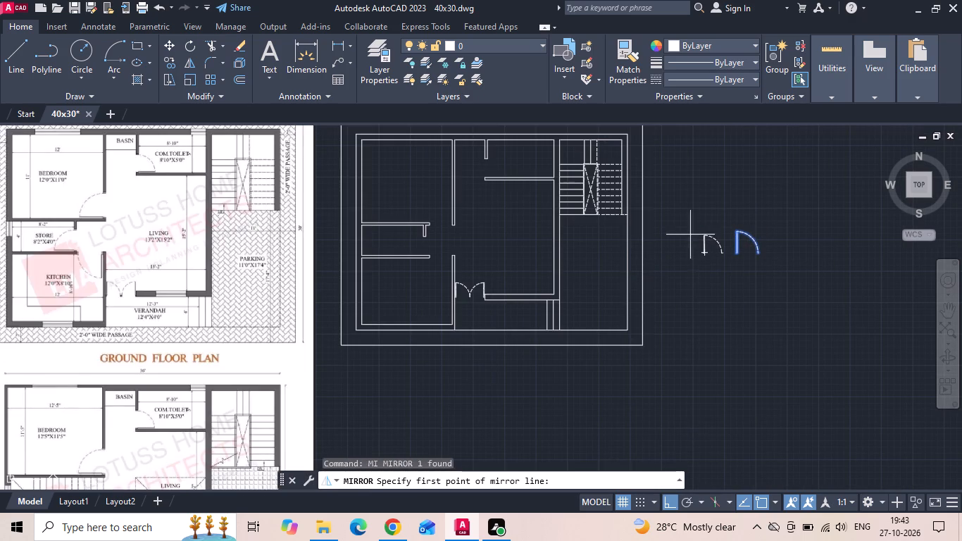
click(689, 234)
click(692, 297)
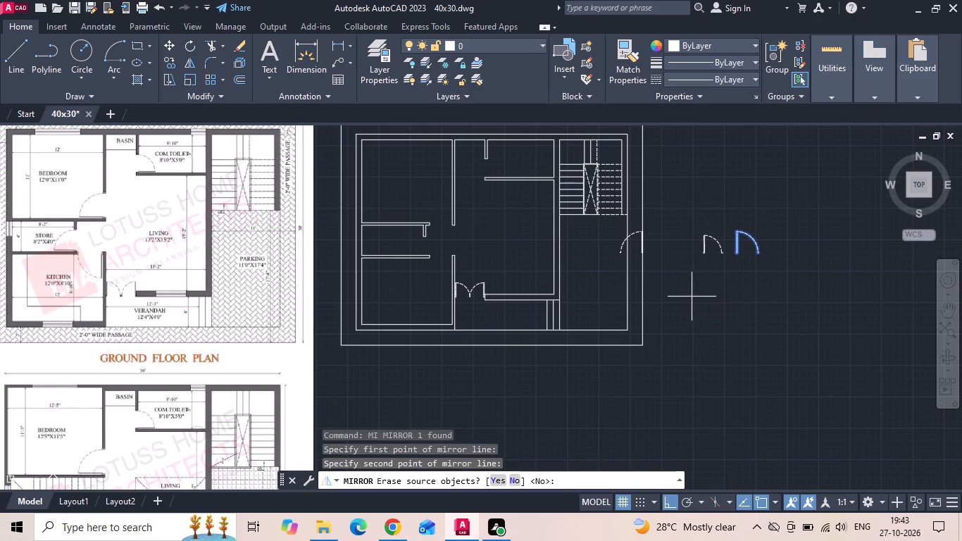
key(y)
key(space)
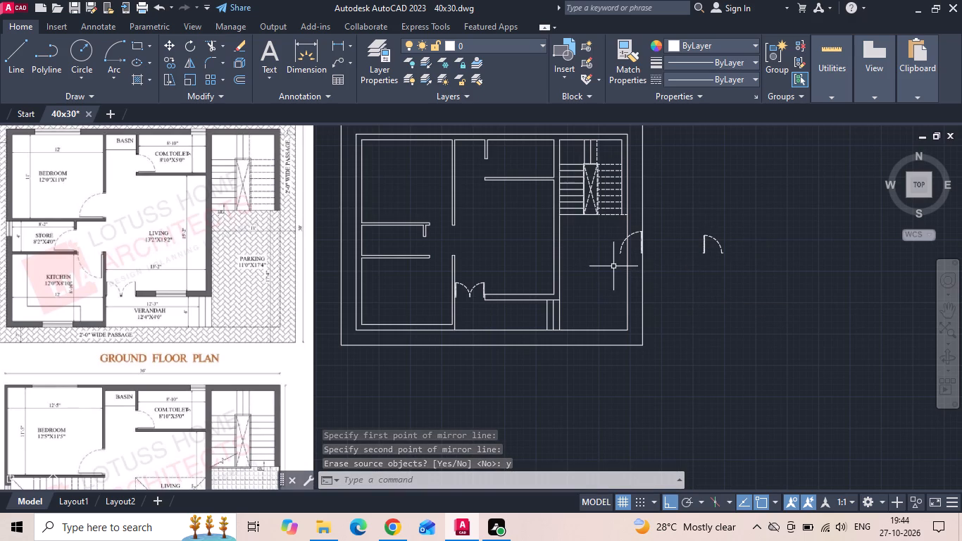
Move the mirrored wider door by its arc-side jamb end into the bedroom opening, at the midpoint of the wall end.
click(621, 248)
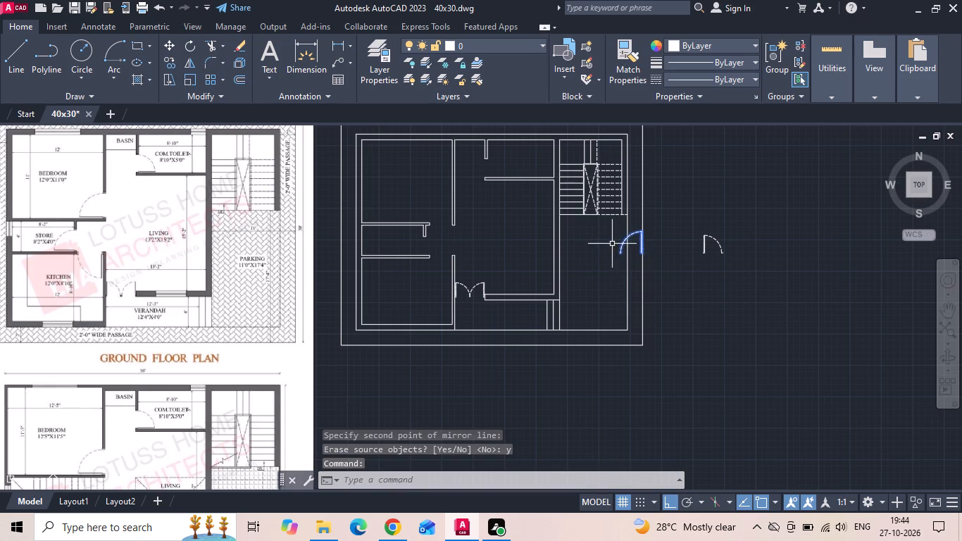
right_click(611, 244)
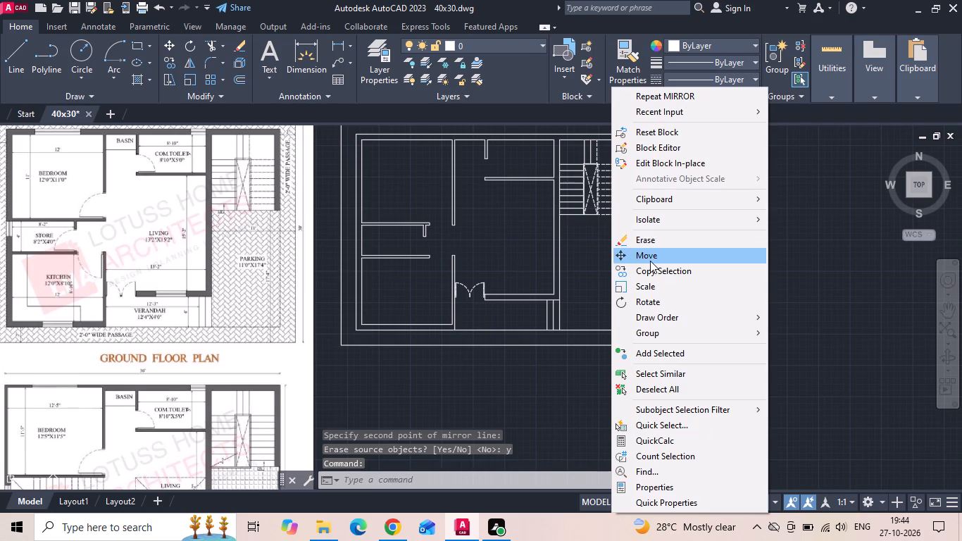
click(650, 261)
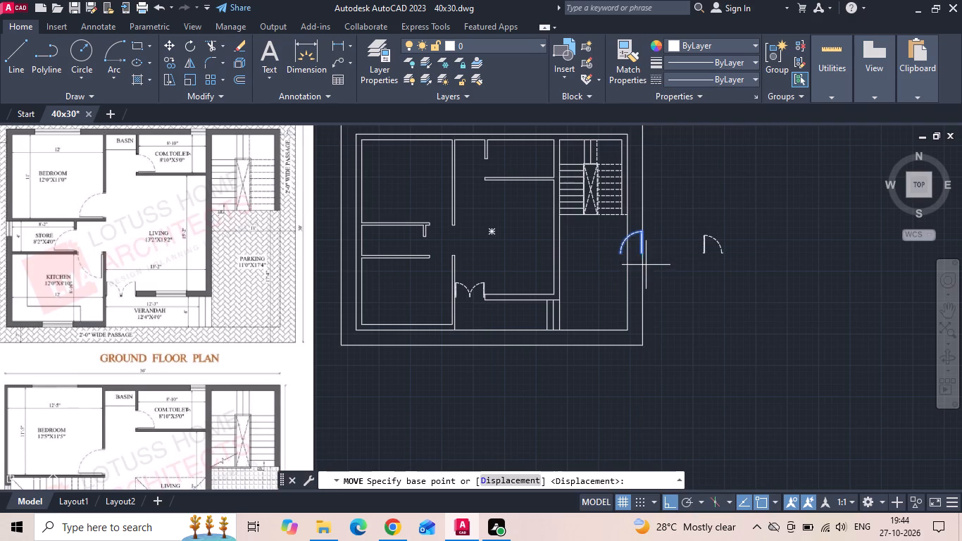
scroll(646, 265, up, 2)
scroll(556, 218, up, 2)
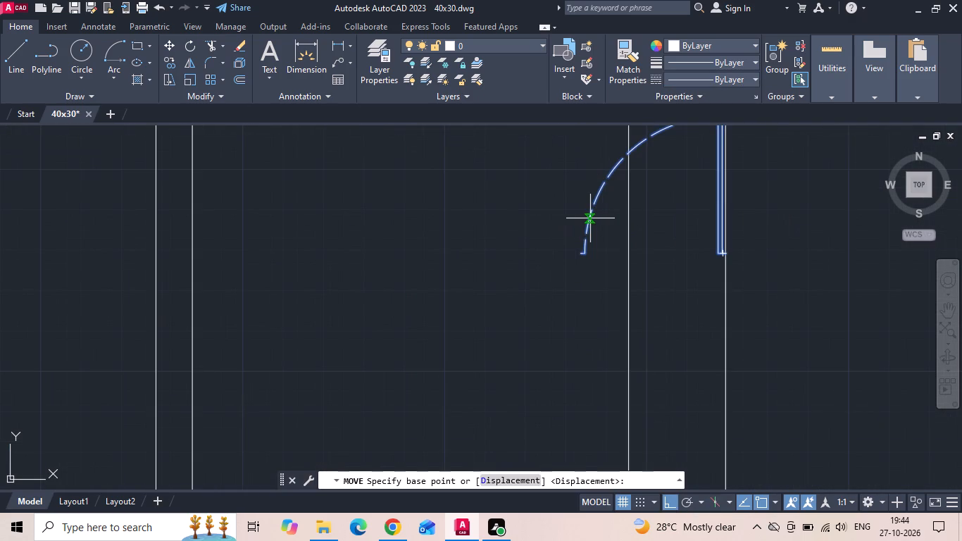
scroll(581, 218, up, 2)
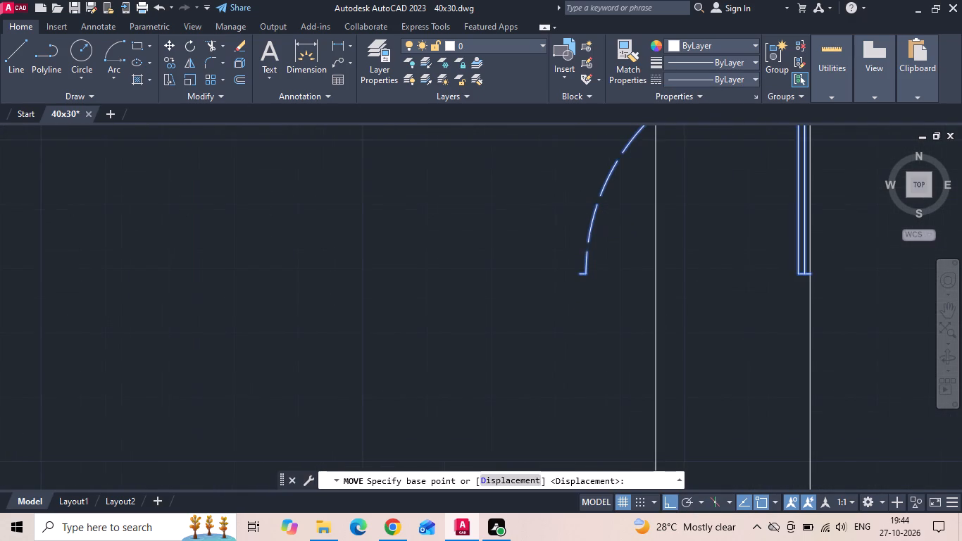
click(574, 309)
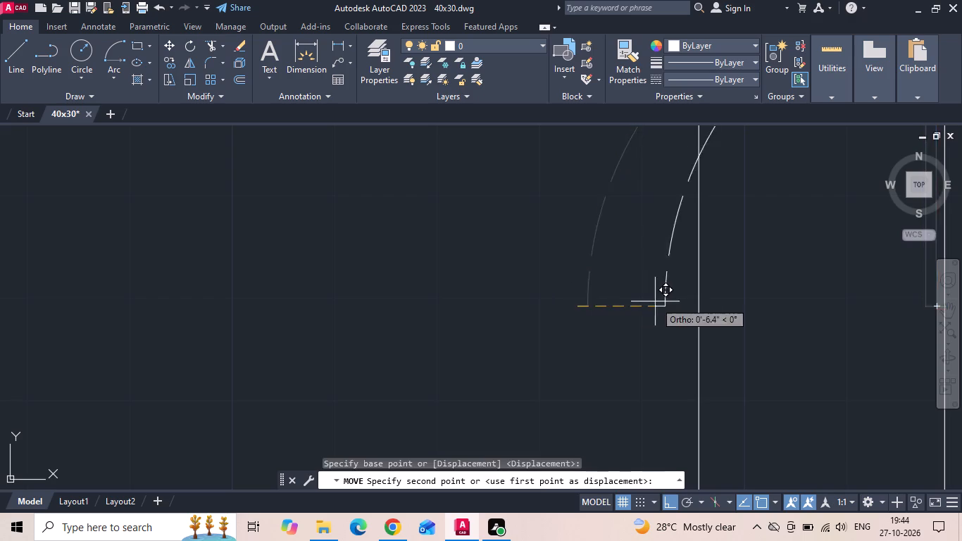
scroll(677, 301, down, 5)
scroll(369, 237, up, 2)
scroll(382, 298, up, 2)
click(352, 272)
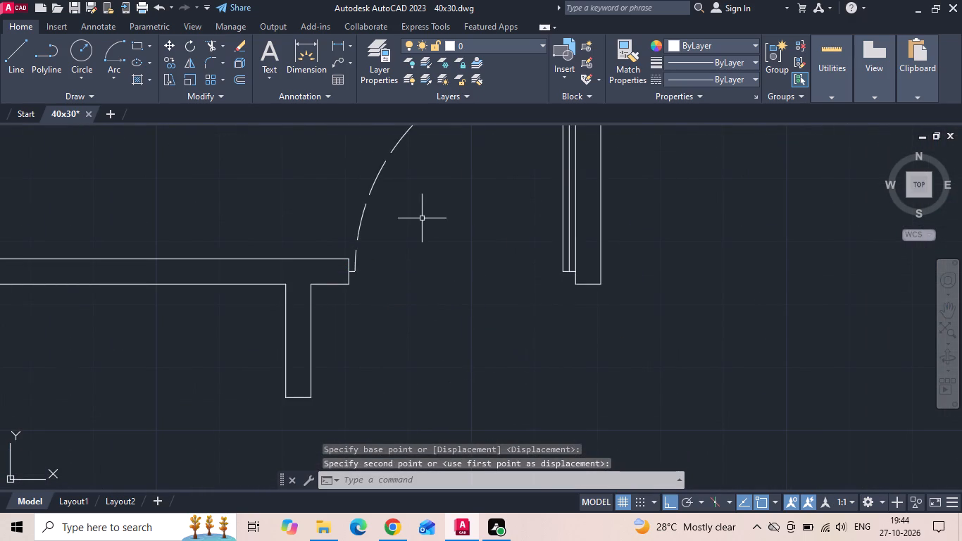
Mirror the bedroom door into the kitchen opening about a horizontal line through the store side wall's midpoint, keeping the original.
scroll(425, 216, down, 2)
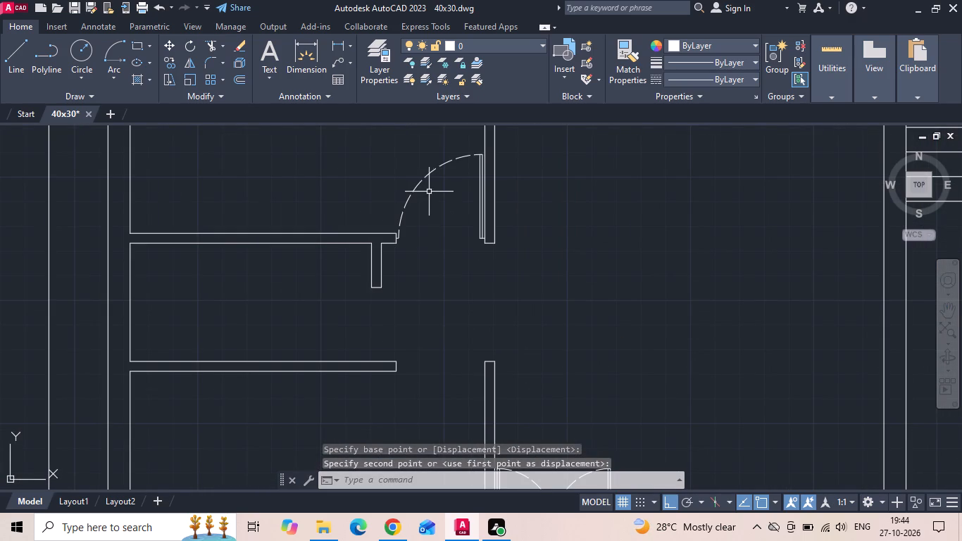
click(427, 178)
text(mi)
key(space)
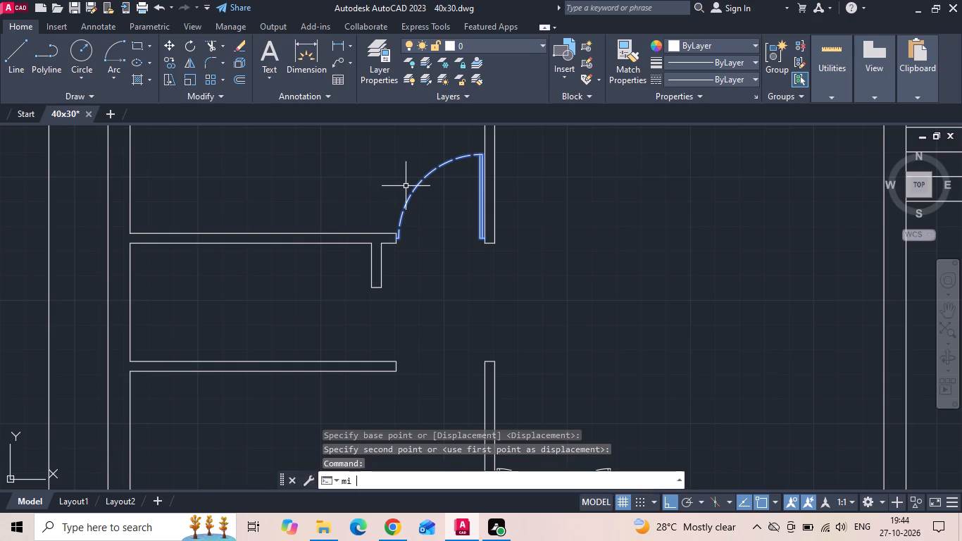
scroll(594, 256, down, 1)
click(303, 285)
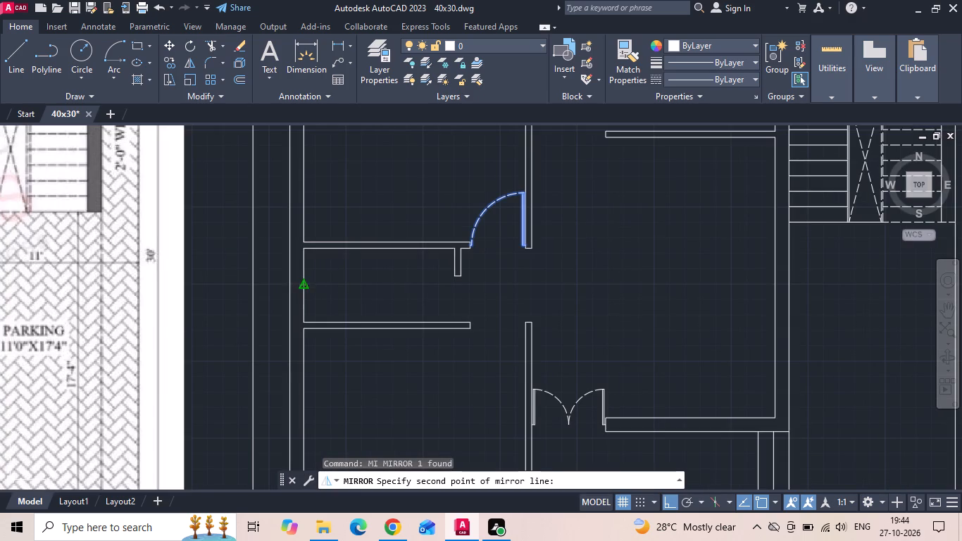
middle_drag(162, 304, 453, 280)
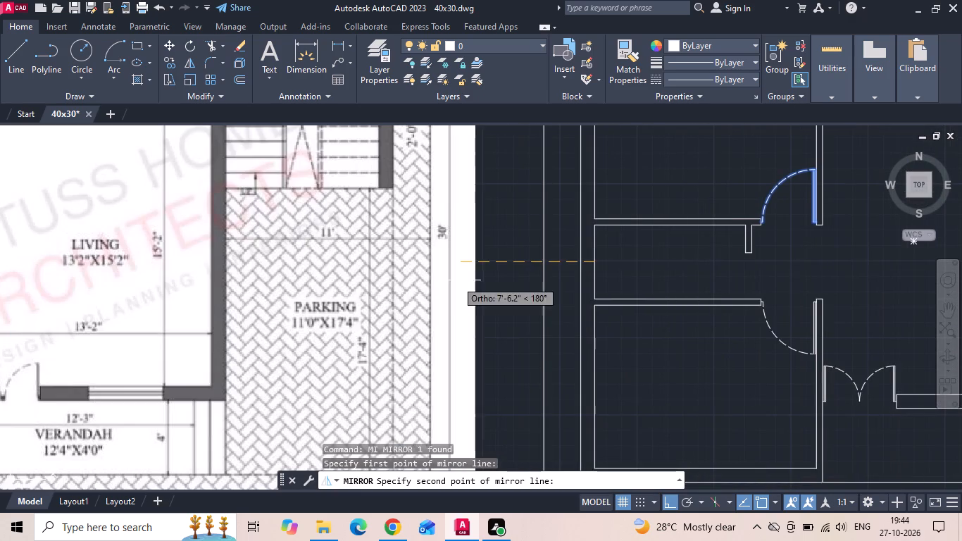
click(354, 294)
key(n)
key(space)
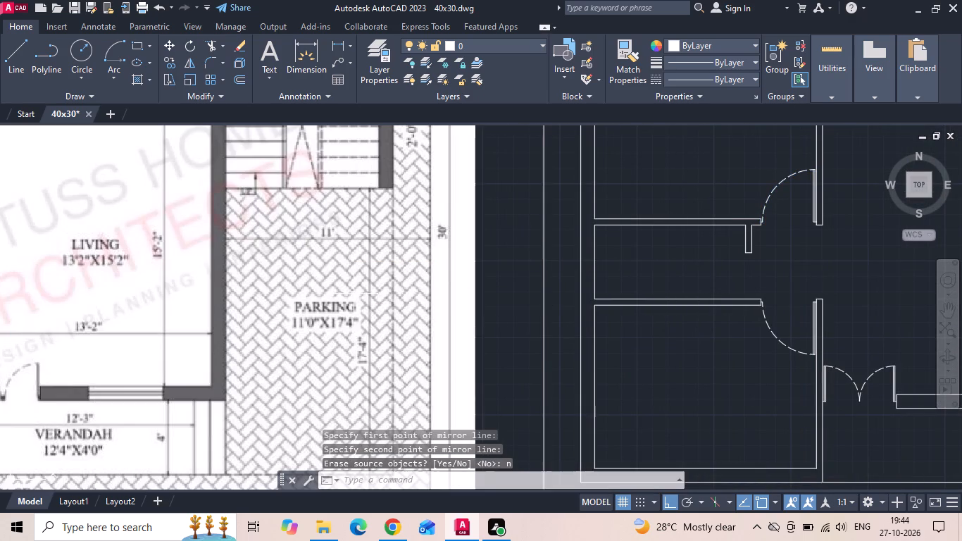
Move the narrower single door block into the store room, near its doorway.
scroll(877, 315, up, 2)
scroll(727, 292, up, 1)
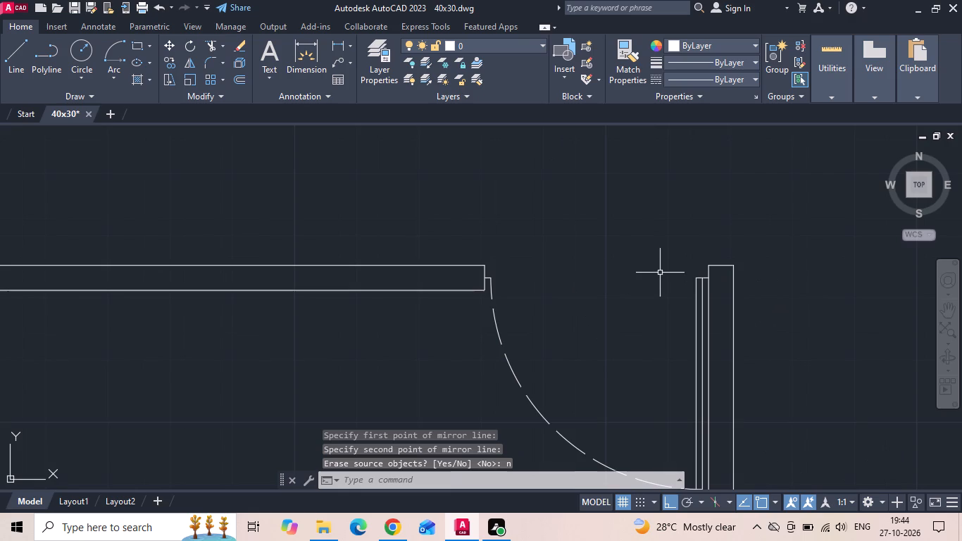
scroll(437, 307, down, 4)
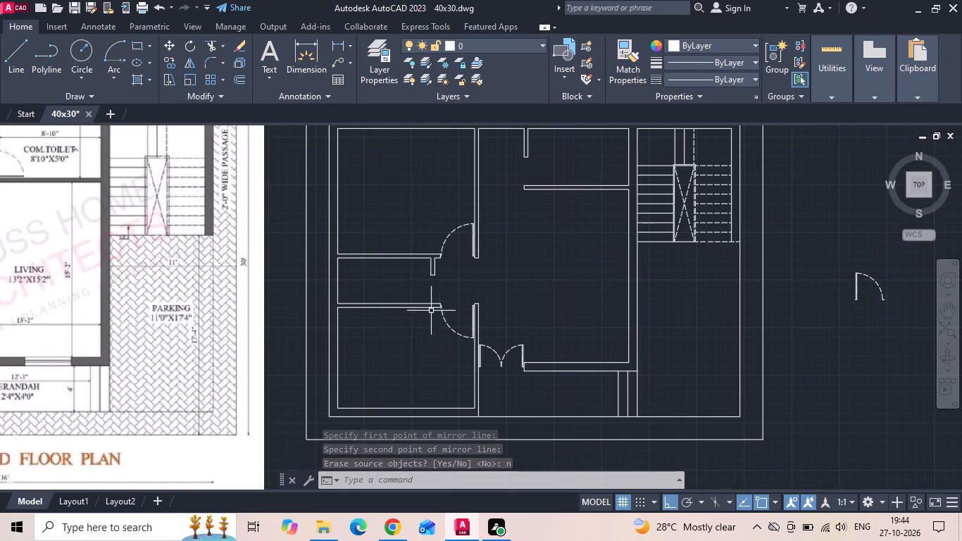
click(869, 275)
right_click(869, 275)
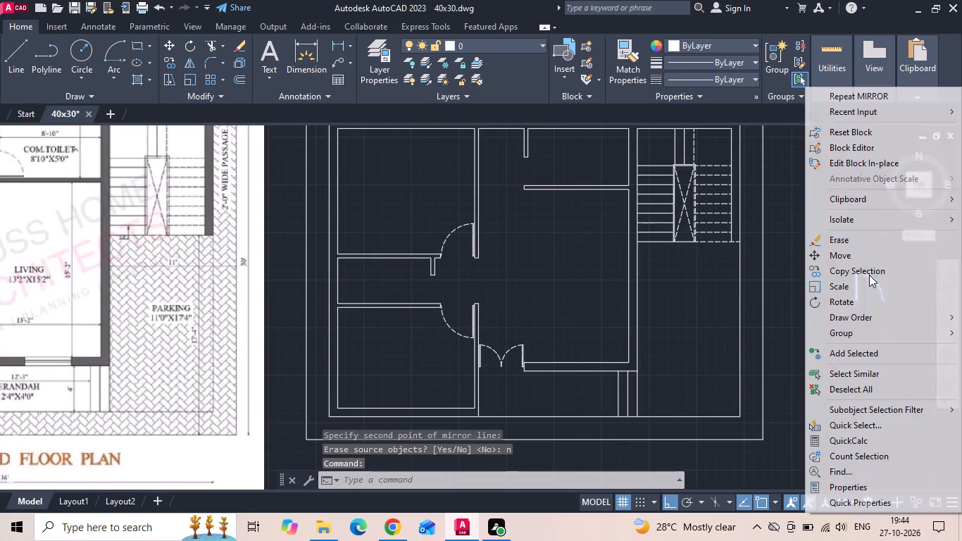
click(879, 259)
click(873, 277)
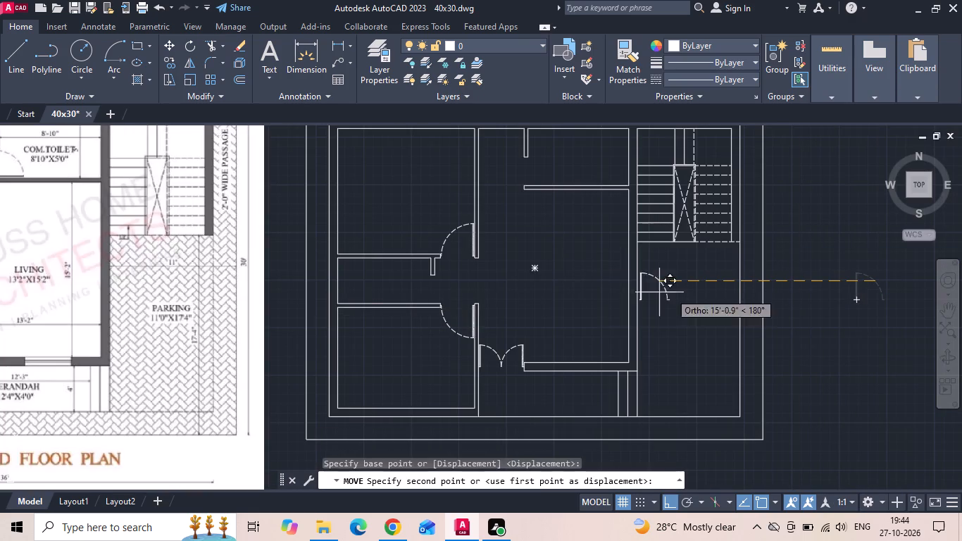
scroll(406, 266, up, 3)
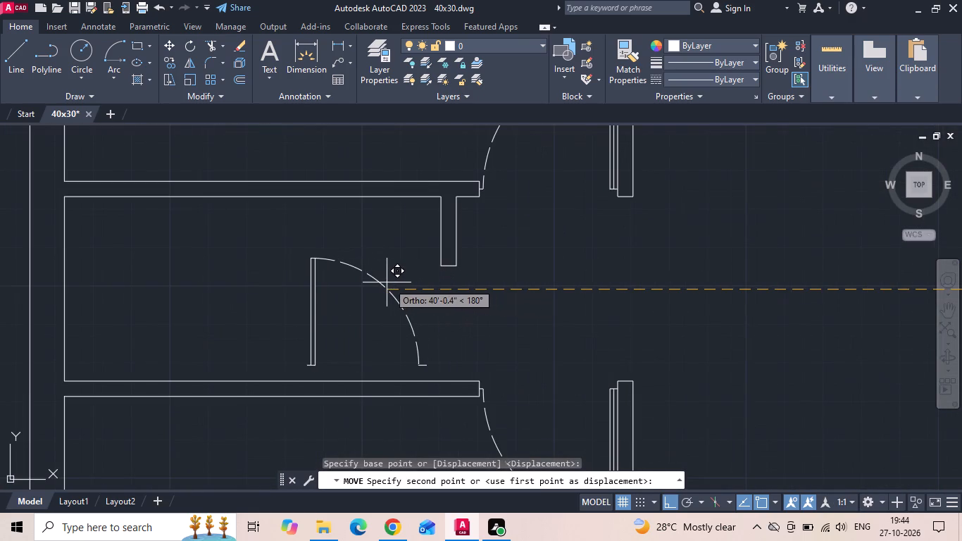
click(385, 281)
key(Escape)
Rotate the narrower single door block 90° inside the store room.
click(382, 269)
click(363, 294)
right_click(363, 294)
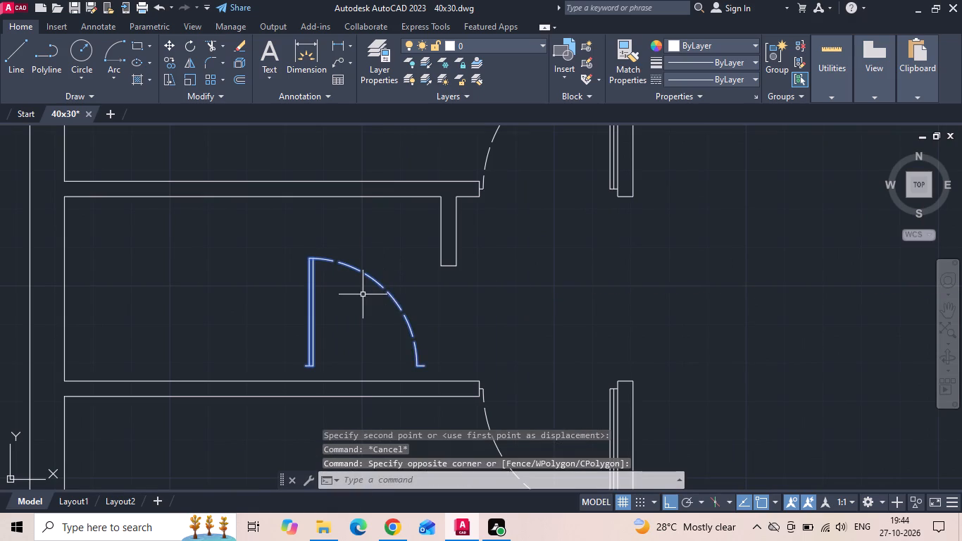
click(394, 304)
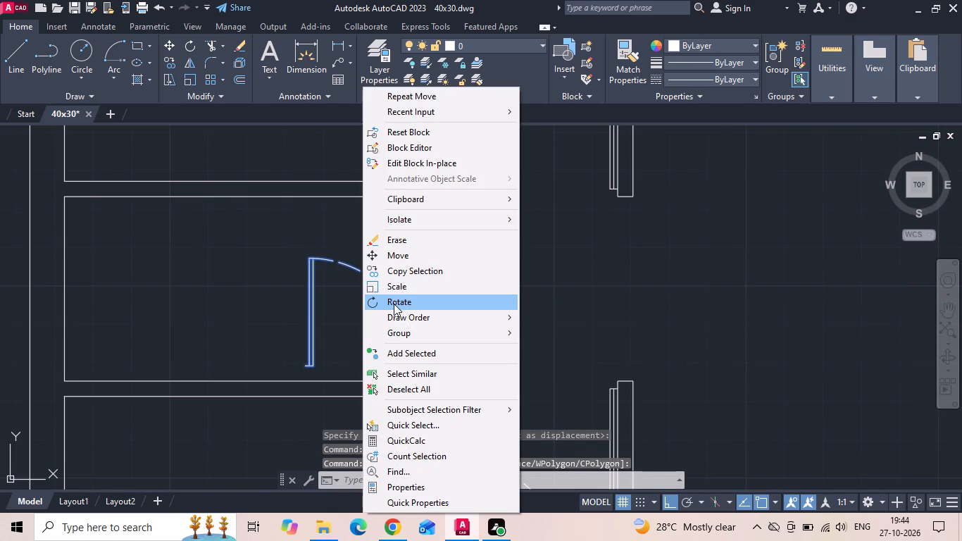
click(373, 273)
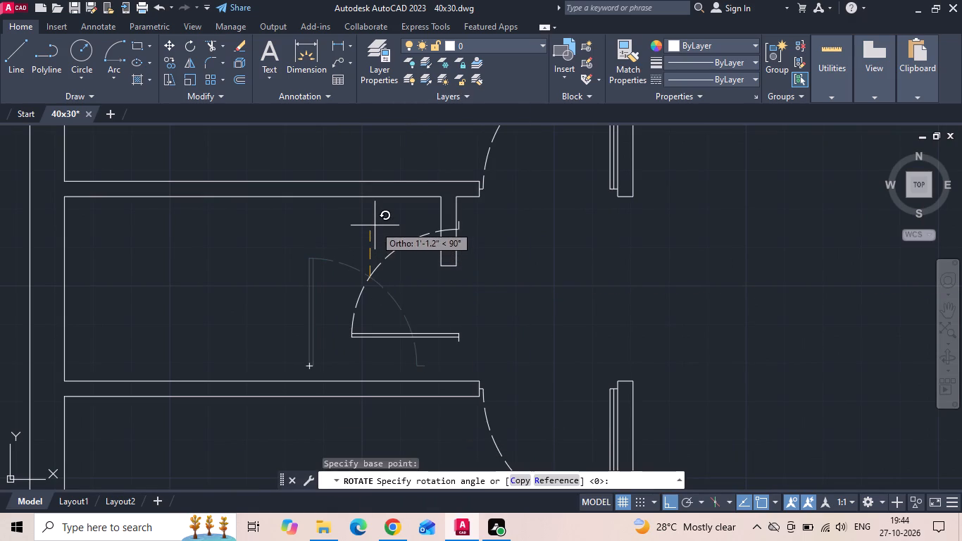
click(375, 225)
right_click(375, 225)
key(Escape)
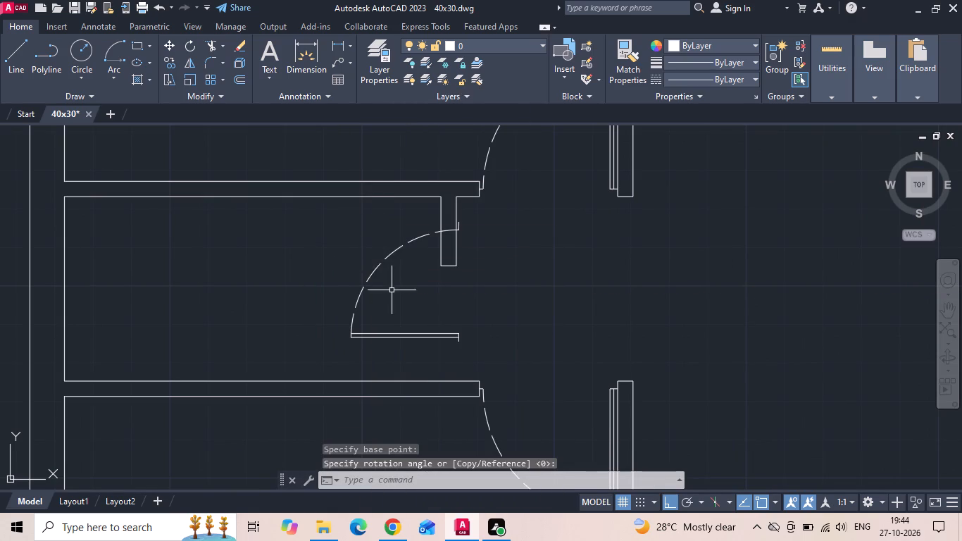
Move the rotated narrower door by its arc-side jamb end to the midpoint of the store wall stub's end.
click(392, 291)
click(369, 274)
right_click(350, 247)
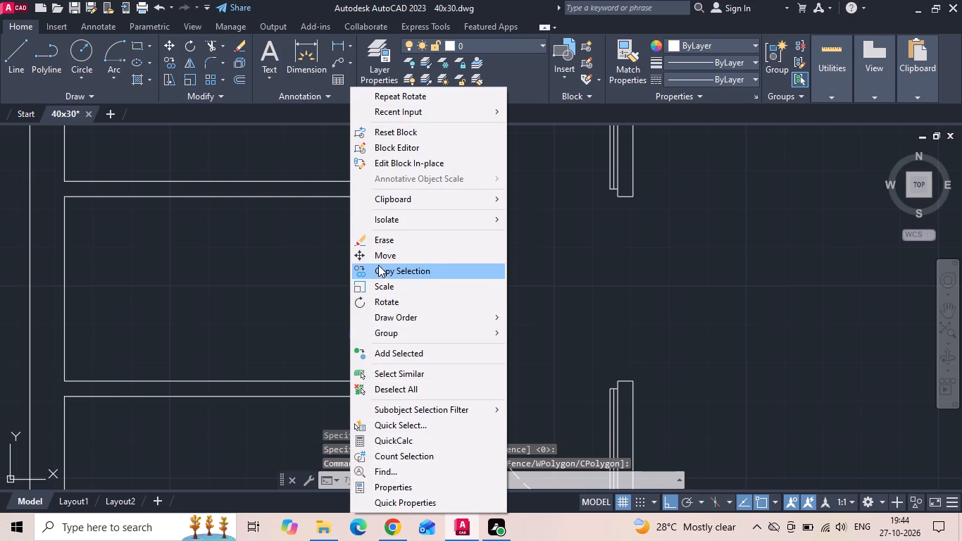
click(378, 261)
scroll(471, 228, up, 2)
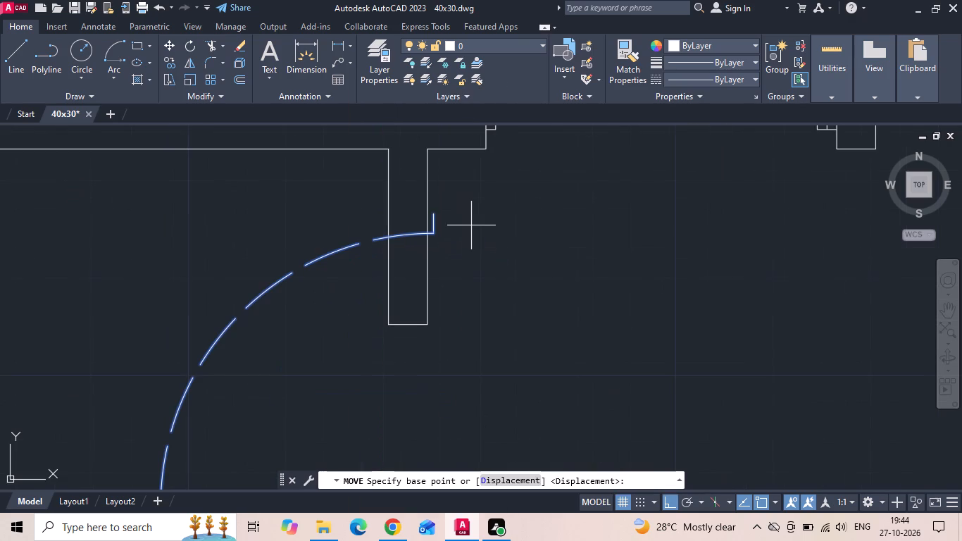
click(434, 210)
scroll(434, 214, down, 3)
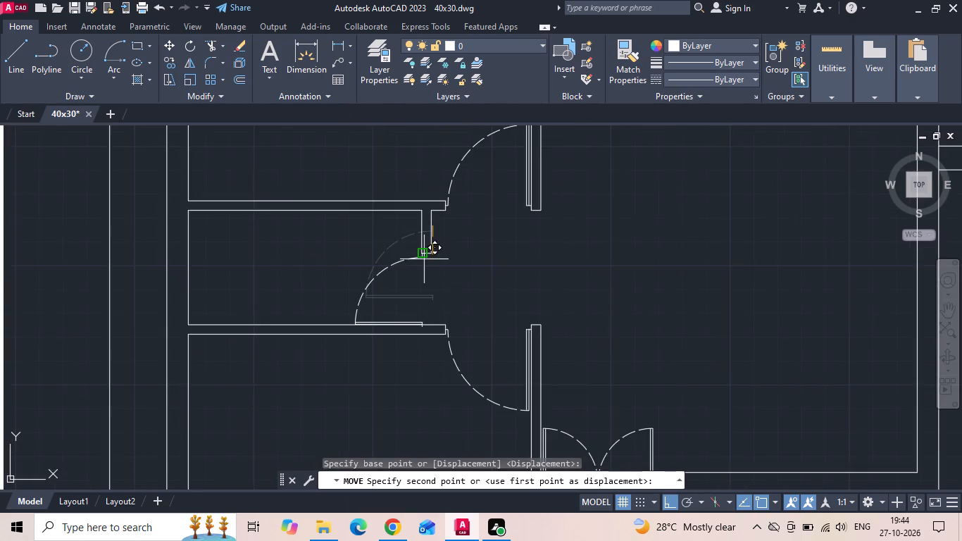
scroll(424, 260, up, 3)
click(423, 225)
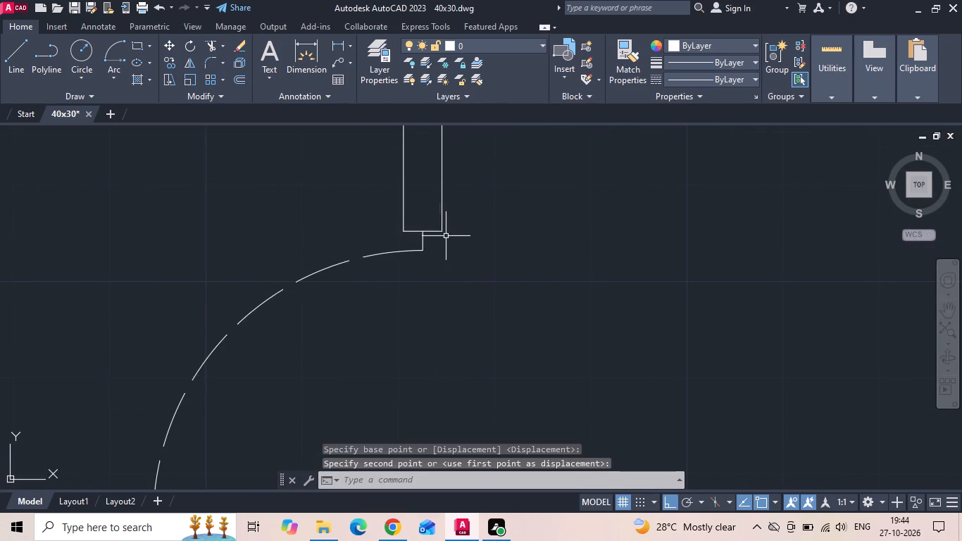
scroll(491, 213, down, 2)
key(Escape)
Rotate the narrower store door block 270°.
drag(438, 244, 428, 245)
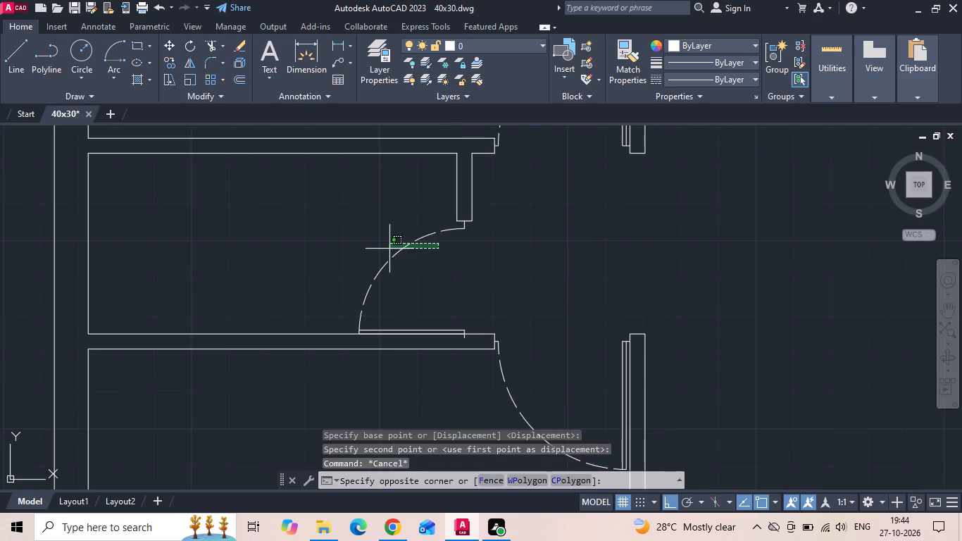
click(387, 249)
right_click(385, 247)
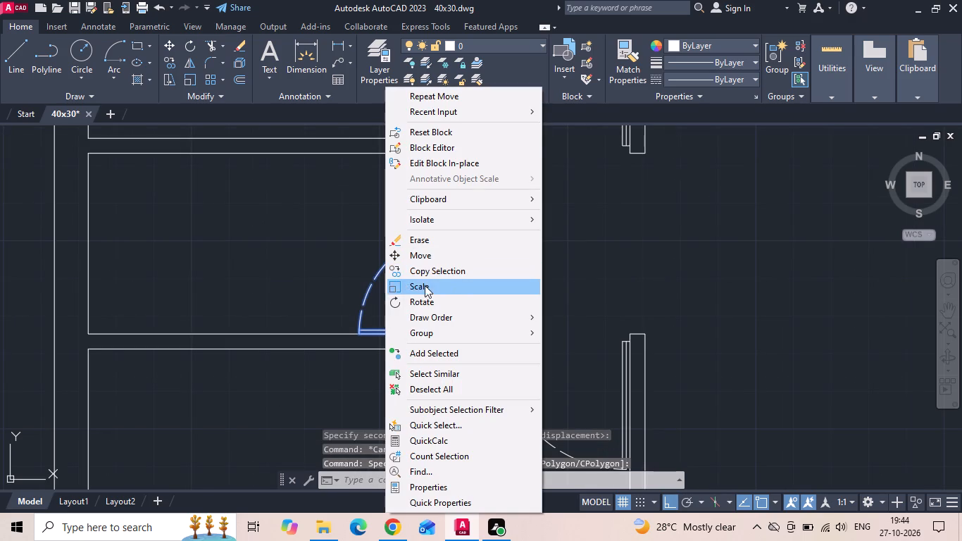
click(427, 299)
click(472, 274)
click(471, 285)
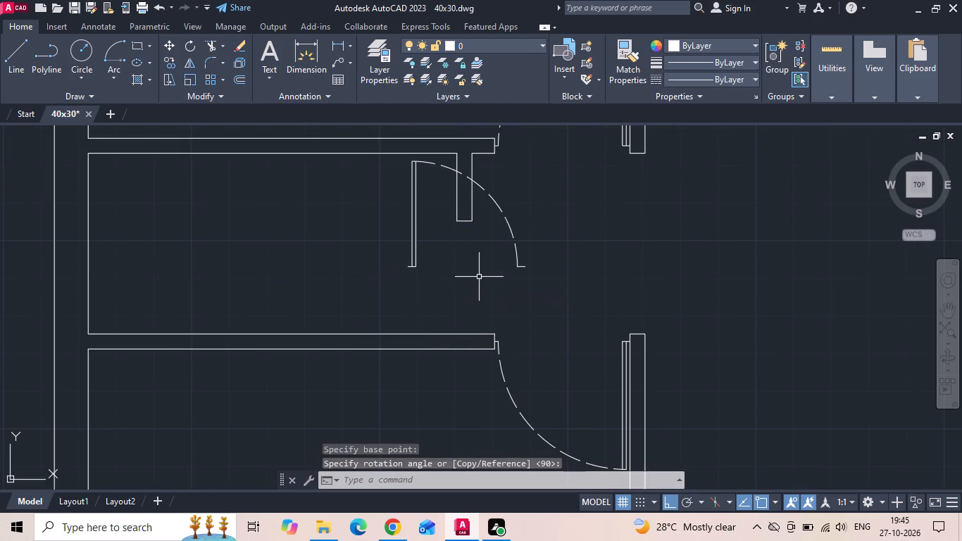
Explode the narrower store door block.
scroll(501, 251, up, 2)
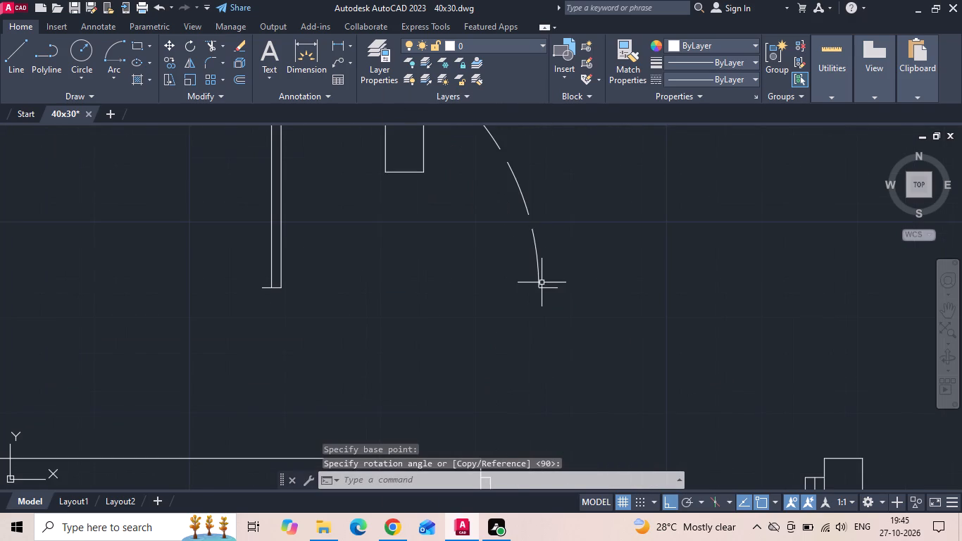
key(x)
key(space)
drag(559, 259, 538, 261)
click(484, 264)
key(space)
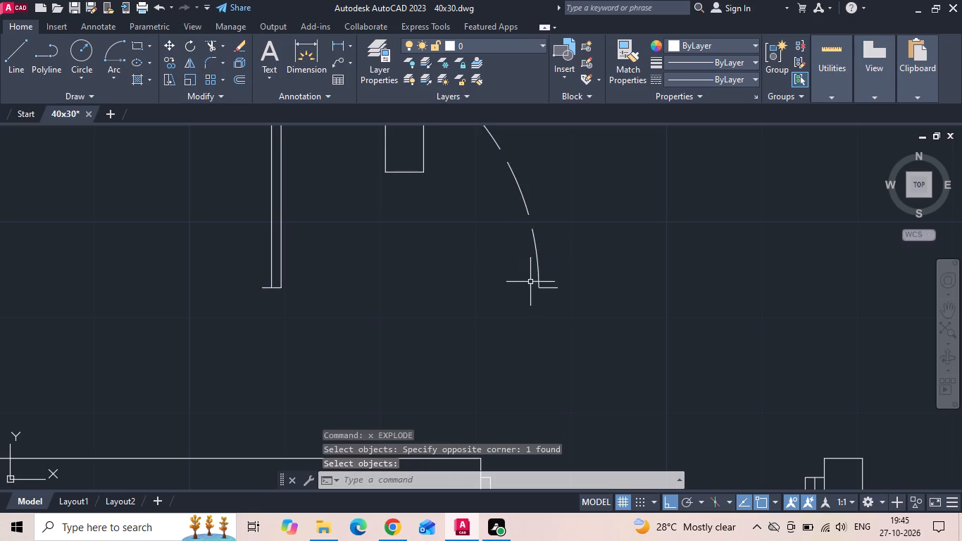
Erase the short jamb line at the arc end of the exploded door.
drag(549, 275, 556, 282)
click(600, 335)
click(558, 286)
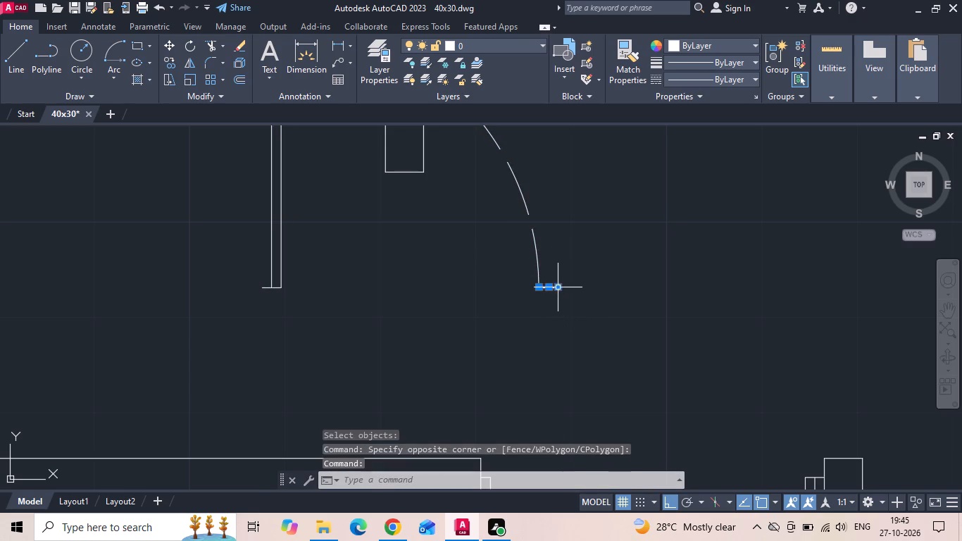
key(Delete)
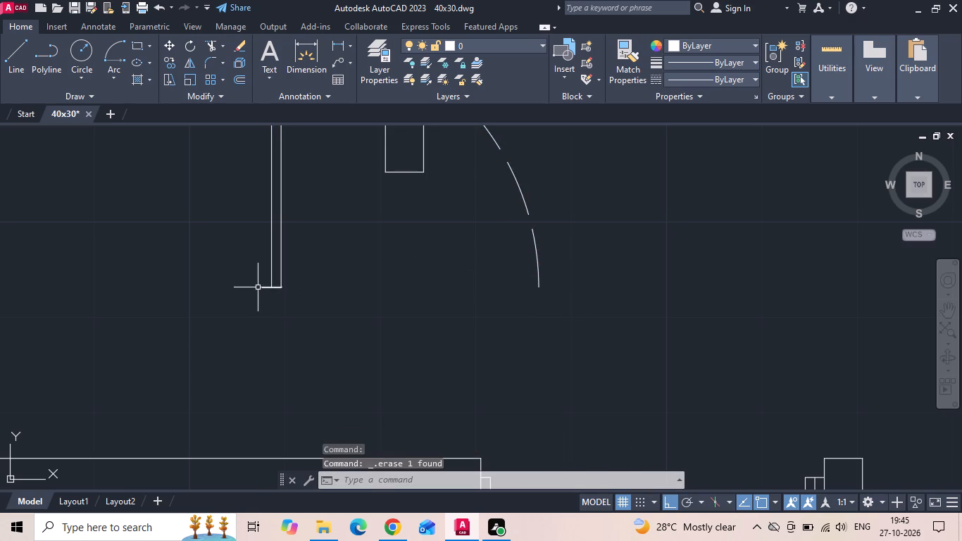
click(263, 285)
key(Escape)
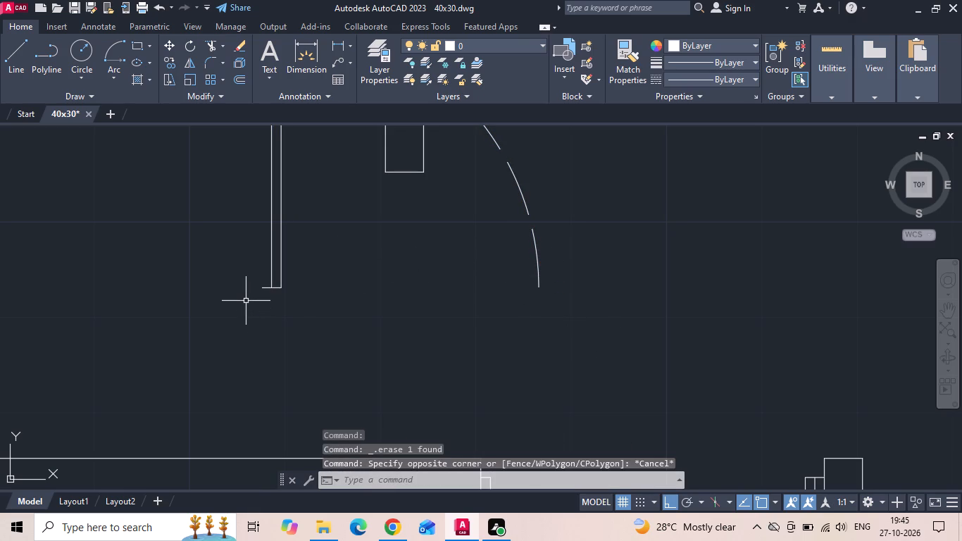
Draw a 1" horizontal jamb line outward from the free end of the exploded door's arc.
key(l)
key(space)
drag(537, 286, 557, 290)
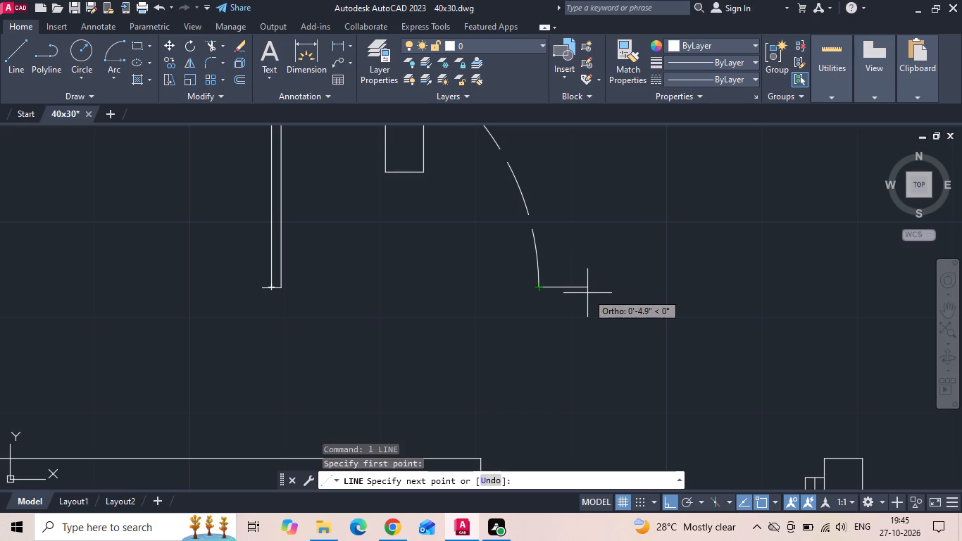
key(1)
key(space)
key(Escape)
Convert the whole edited narrower door into a block named 4 and leave the block editor.
drag(577, 256, 494, 284)
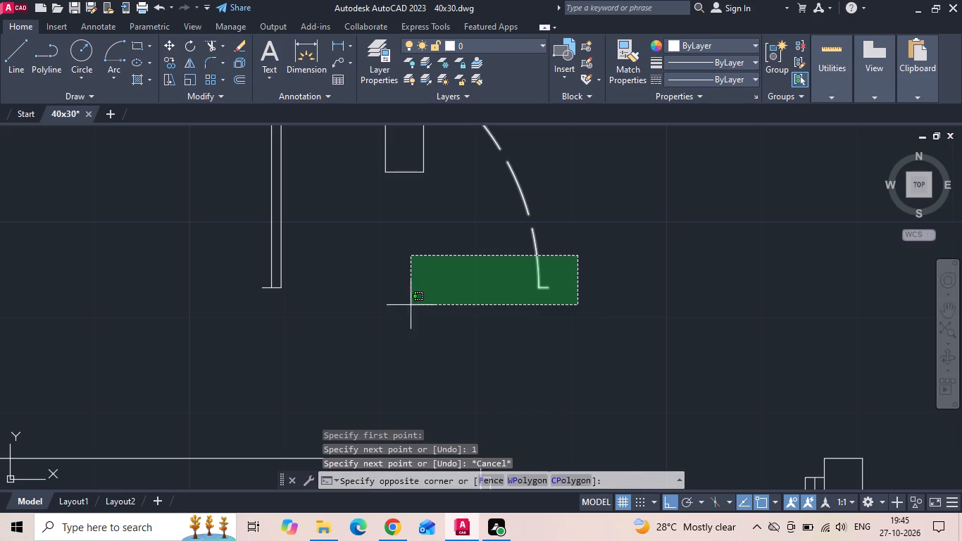
click(230, 335)
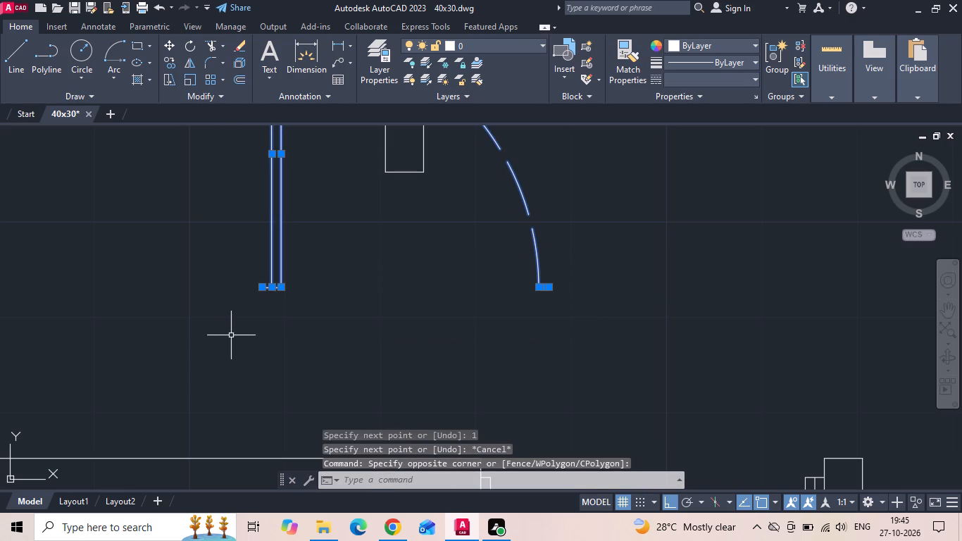
text(b)
key(space)
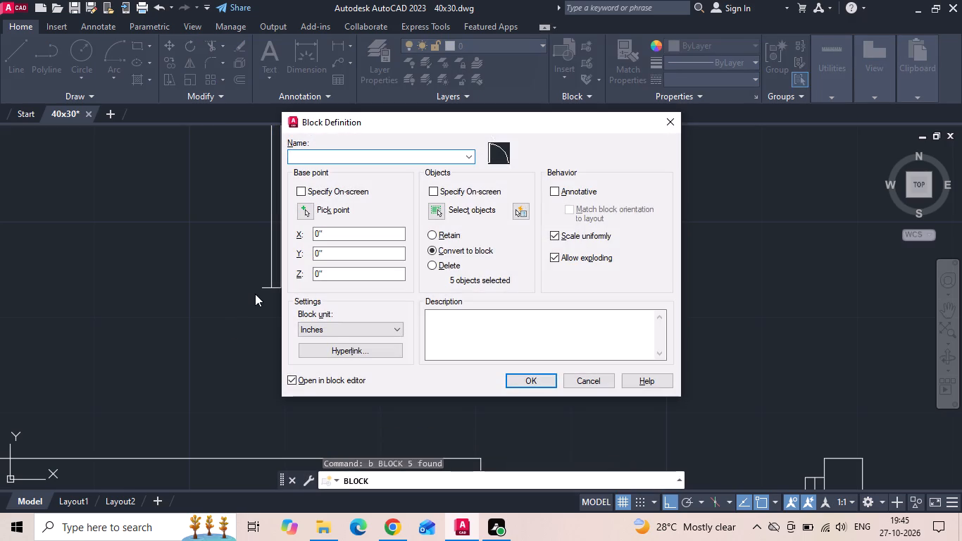
key(4)
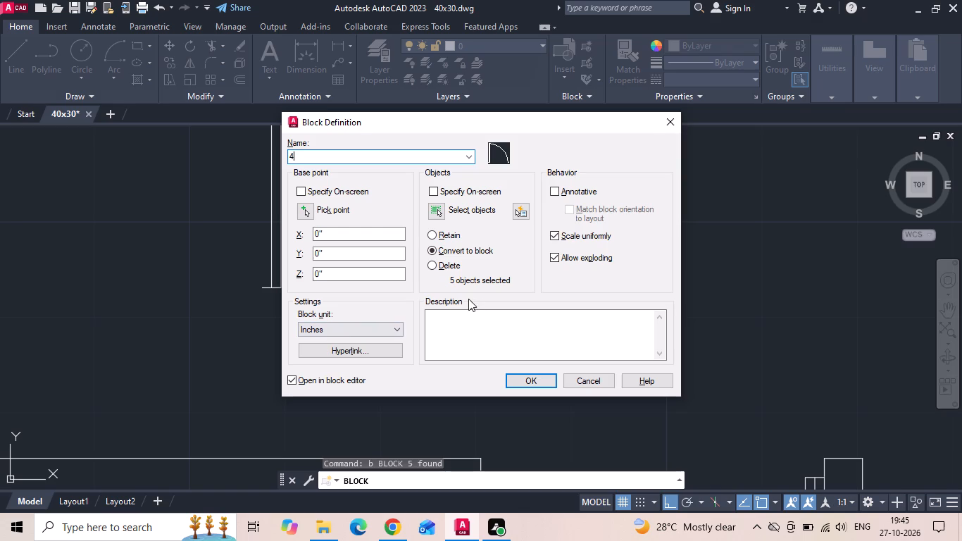
click(442, 216)
drag(603, 254, 542, 285)
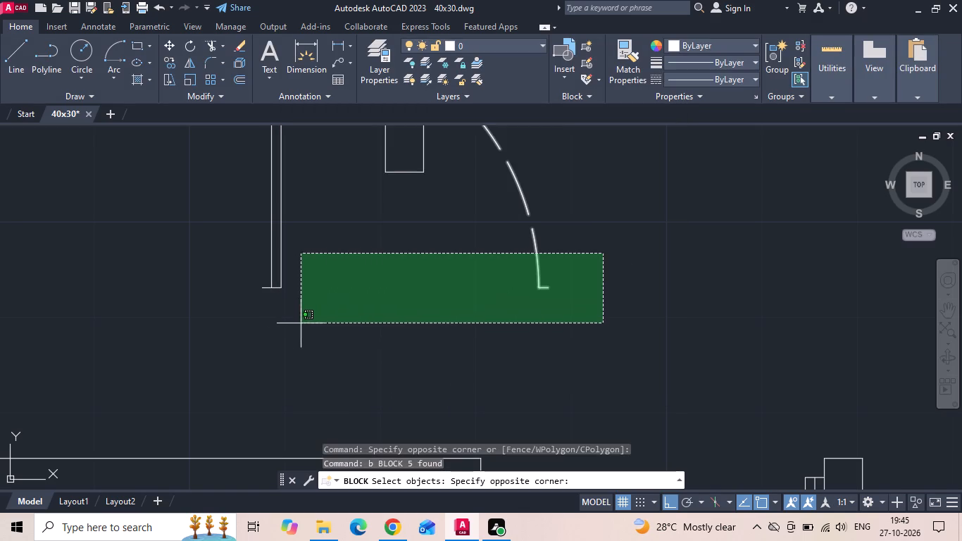
click(254, 331)
key(space)
click(512, 379)
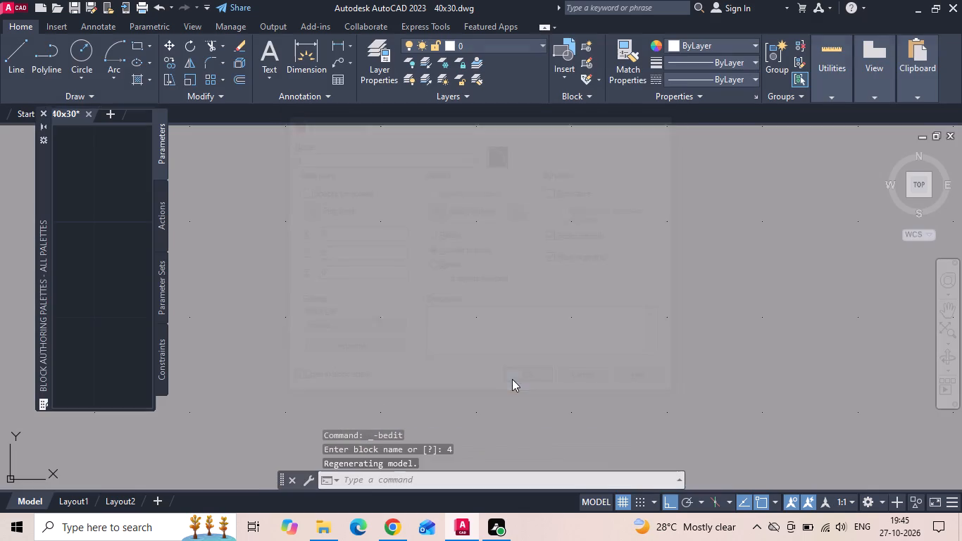
key(ctrl+z)
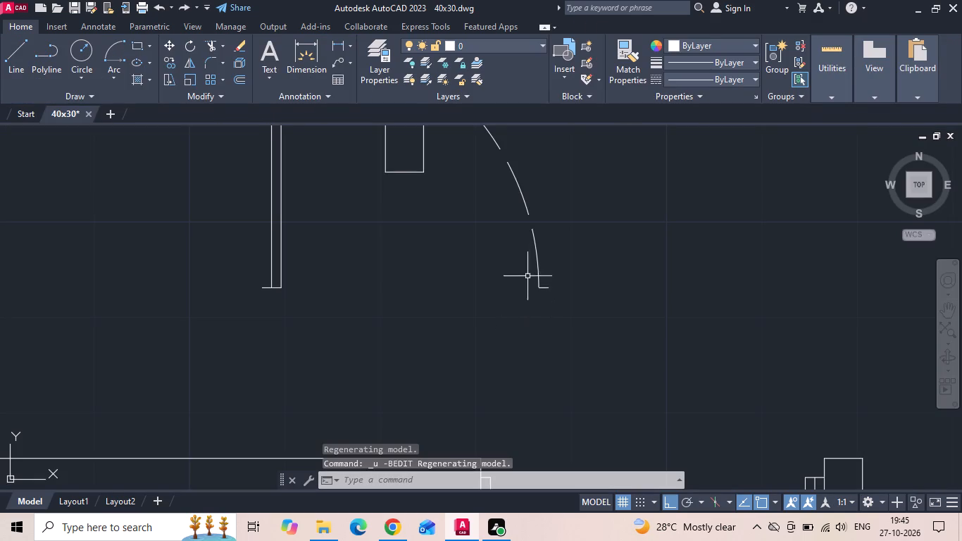
Rotate door block 4 by 90° so its leaf lies horizontal in the store room.
click(535, 249)
right_click(535, 249)
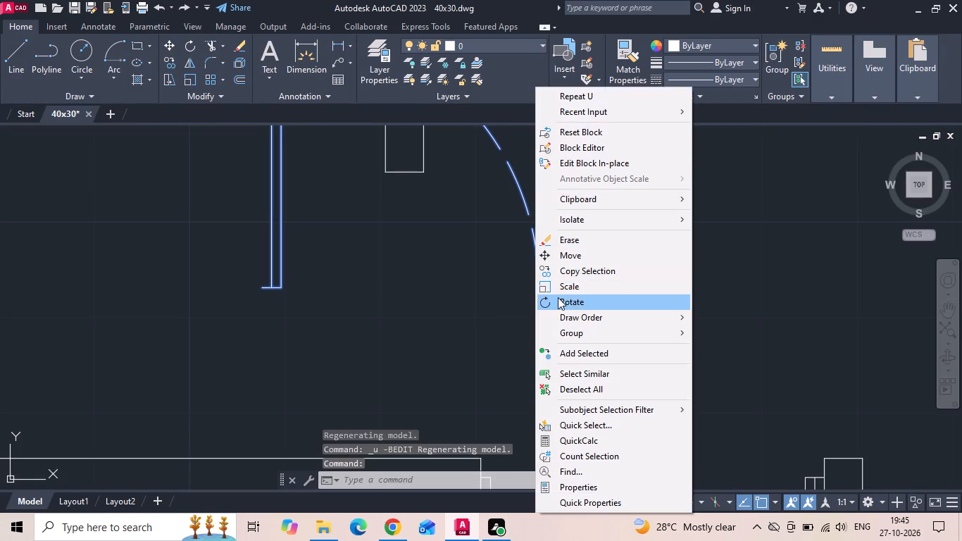
click(558, 298)
click(461, 292)
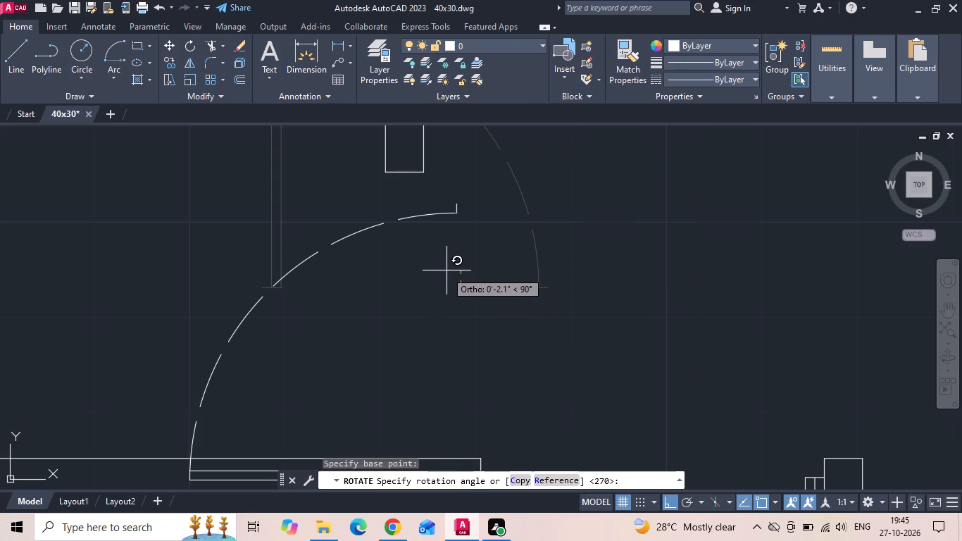
click(443, 266)
Move door block 4 by its arc-side jamb end to the midpoint of the store wall stub's end.
click(450, 213)
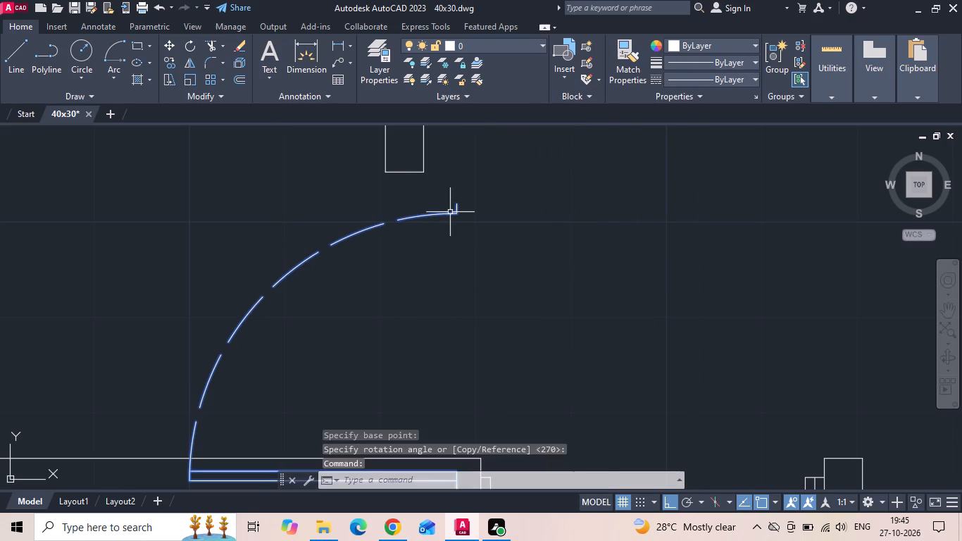
right_click(450, 212)
click(477, 252)
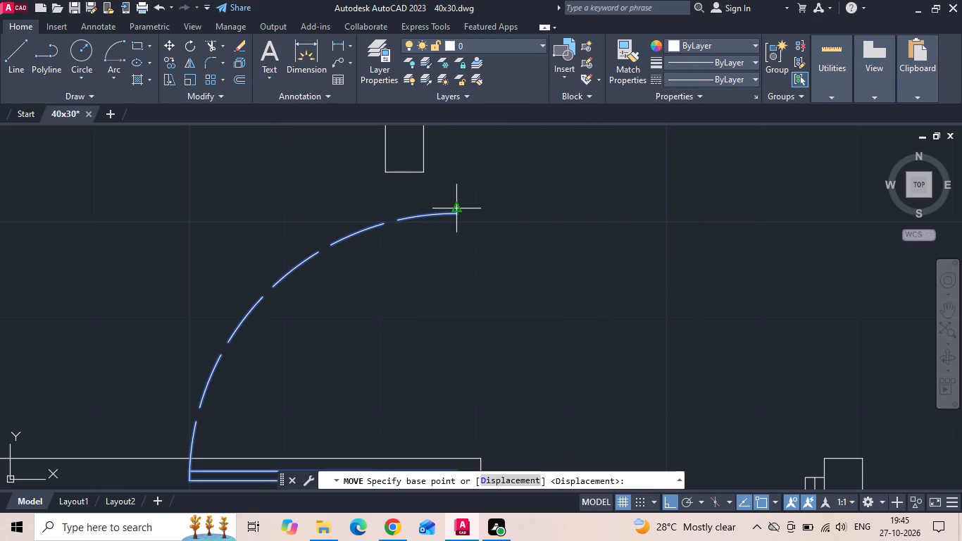
click(460, 203)
click(410, 178)
scroll(489, 235, down, 2)
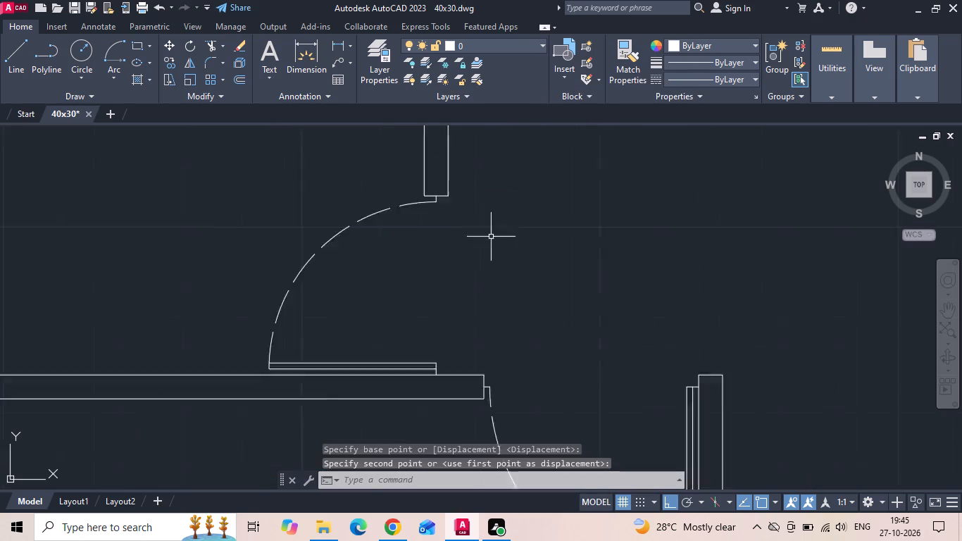
Copy the store door horizontally into the living area, about 9'-6" away, keeping the original.
scroll(496, 250, down, 1)
drag(488, 265, 469, 261)
click(386, 244)
right_click(385, 242)
click(437, 264)
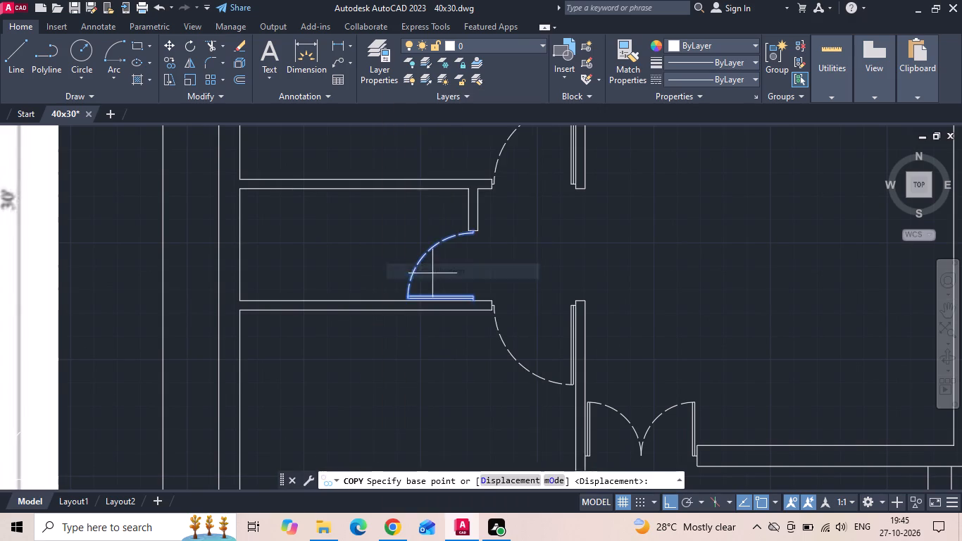
scroll(426, 280, down, 2)
drag(449, 278, 513, 278)
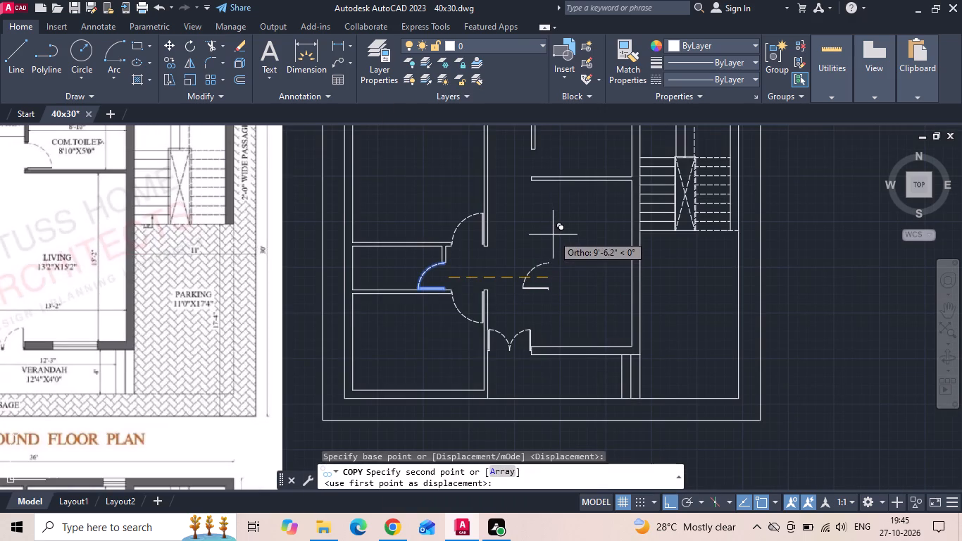
click(553, 235)
key(Escape)
Rotate the copied narrower door in the living area 180°.
scroll(550, 245, up, 1)
click(545, 259)
click(518, 283)
right_click(517, 284)
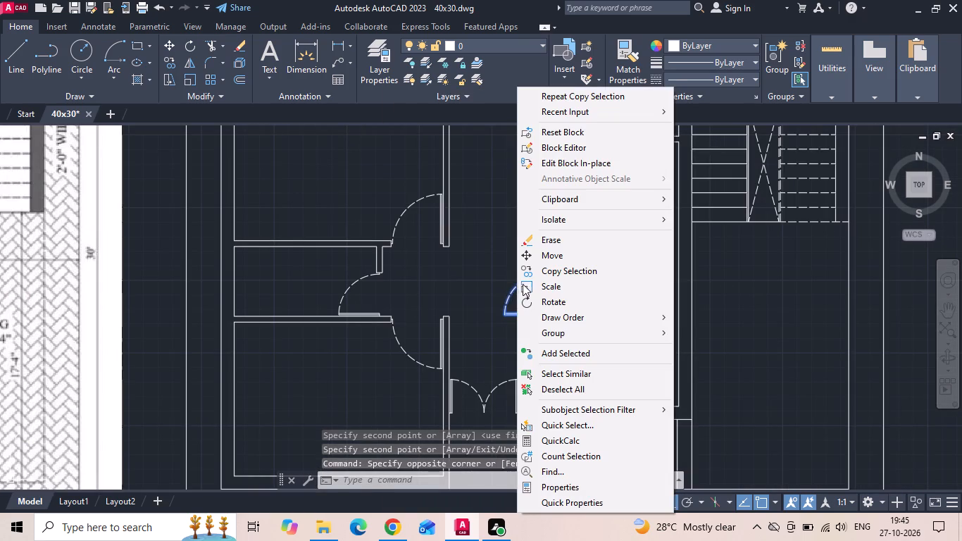
click(535, 301)
click(553, 287)
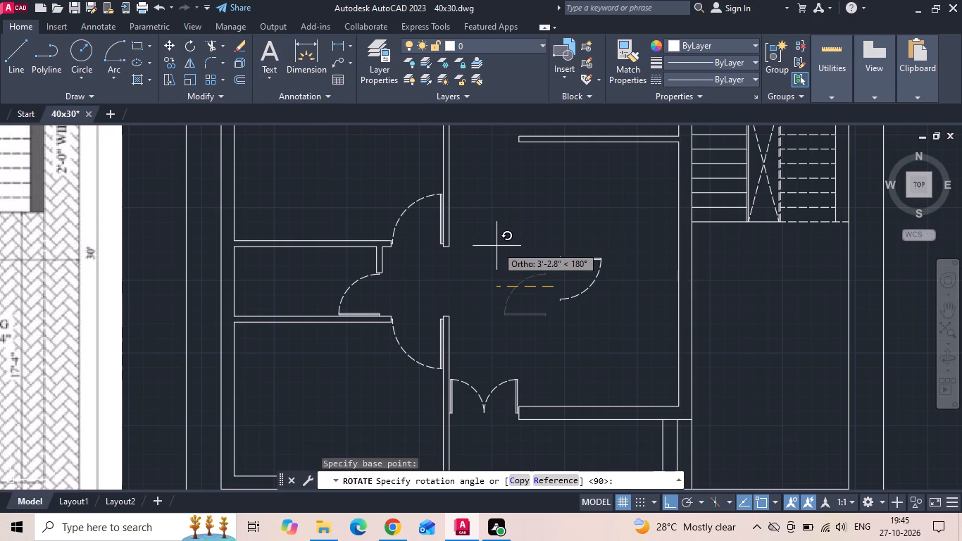
click(496, 246)
Mirror the copied door about a horizontal line just above it, erasing the source object.
drag(575, 248, 576, 267)
click(570, 286)
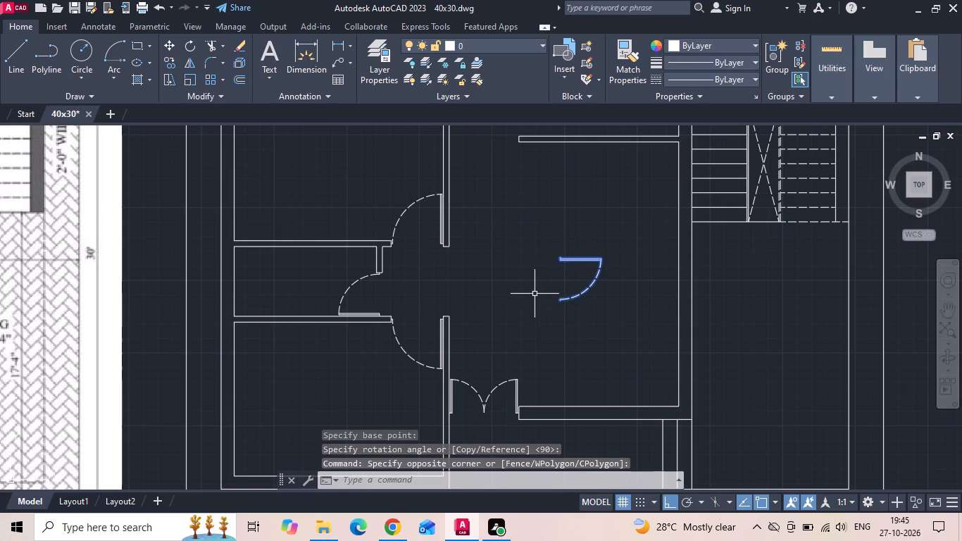
text(mi)
key(space)
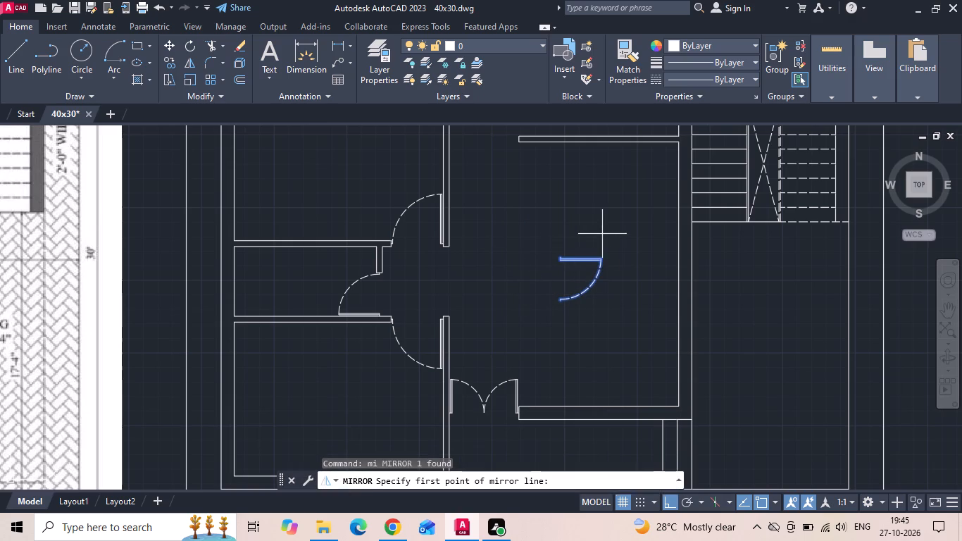
drag(607, 232, 599, 235)
click(546, 241)
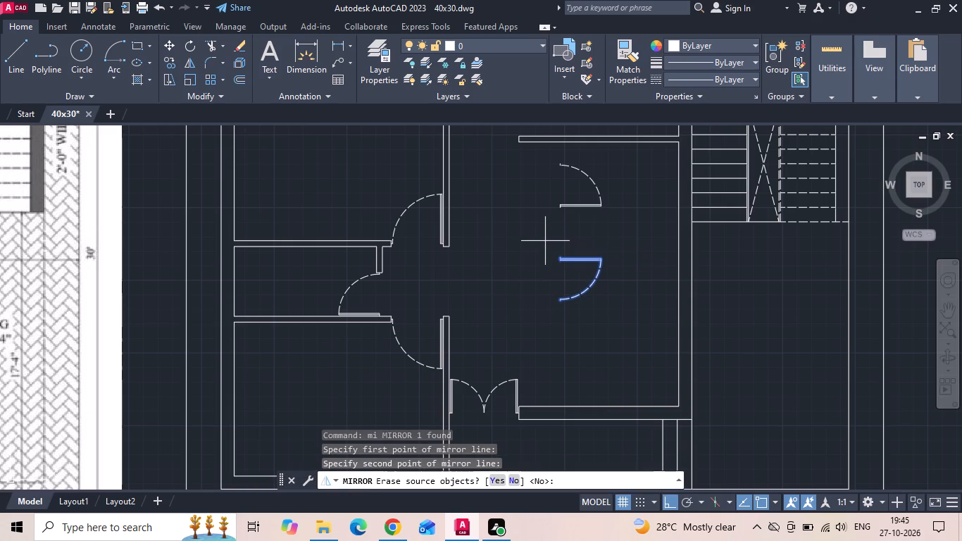
text(y)
key(space)
Move the mirrored narrower door by its arc-side jamb end to the midpoint of the toilet wall stub's lower end.
click(580, 202)
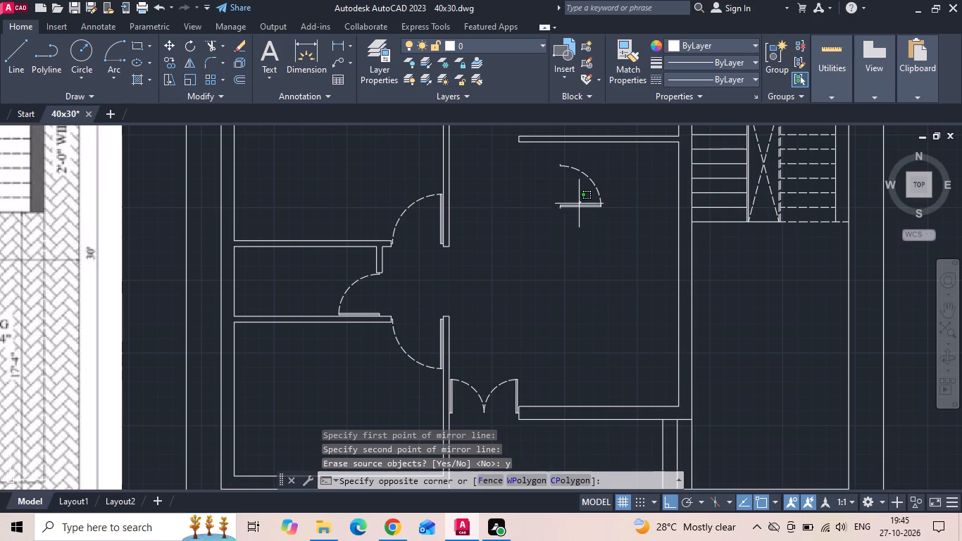
click(554, 235)
right_click(554, 235)
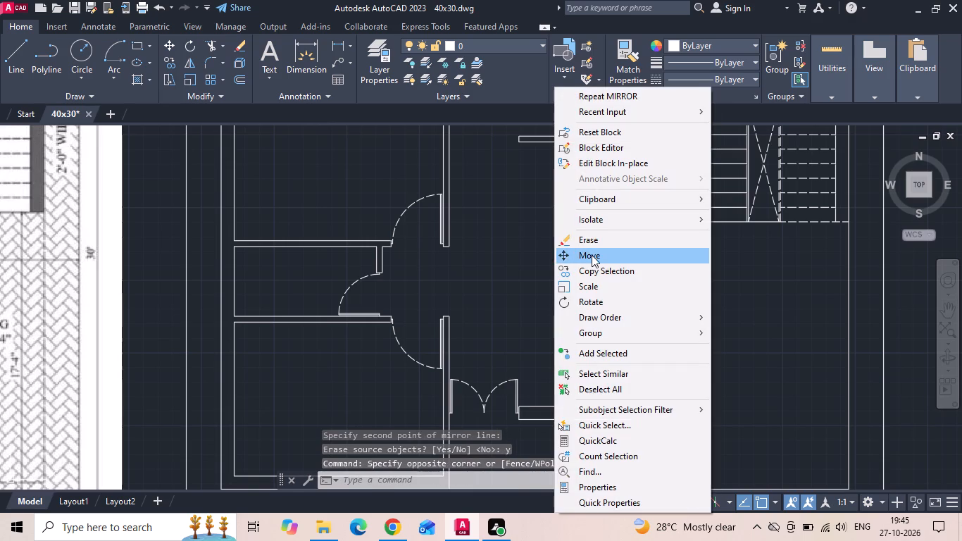
click(592, 255)
scroll(580, 179, up, 2)
middle_drag(558, 200, 553, 309)
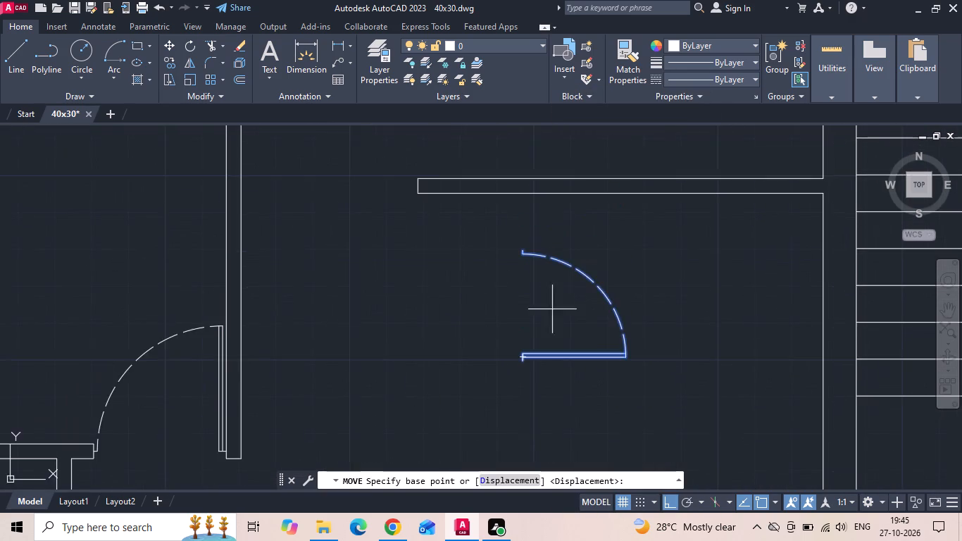
scroll(529, 260, up, 3)
click(503, 218)
scroll(505, 285, down, 5)
scroll(467, 258, up, 2)
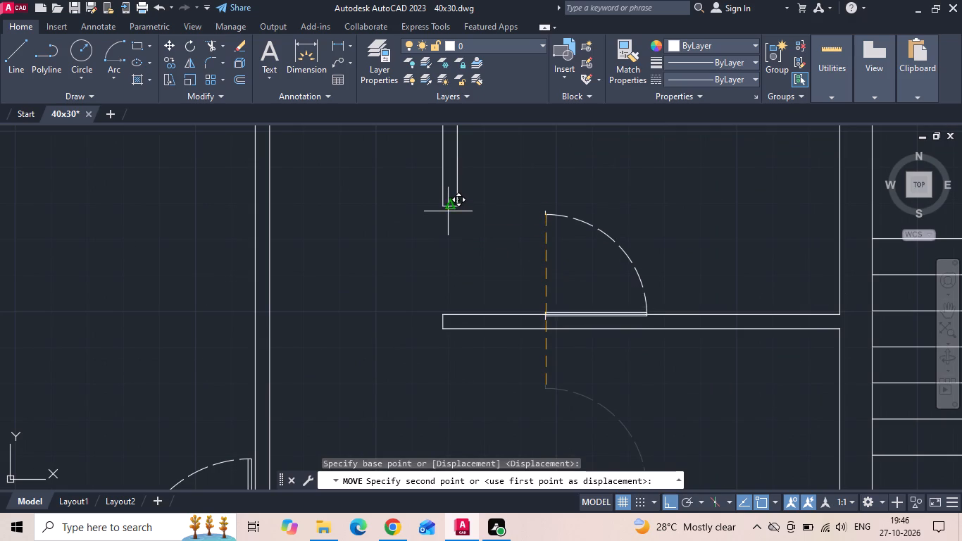
click(449, 206)
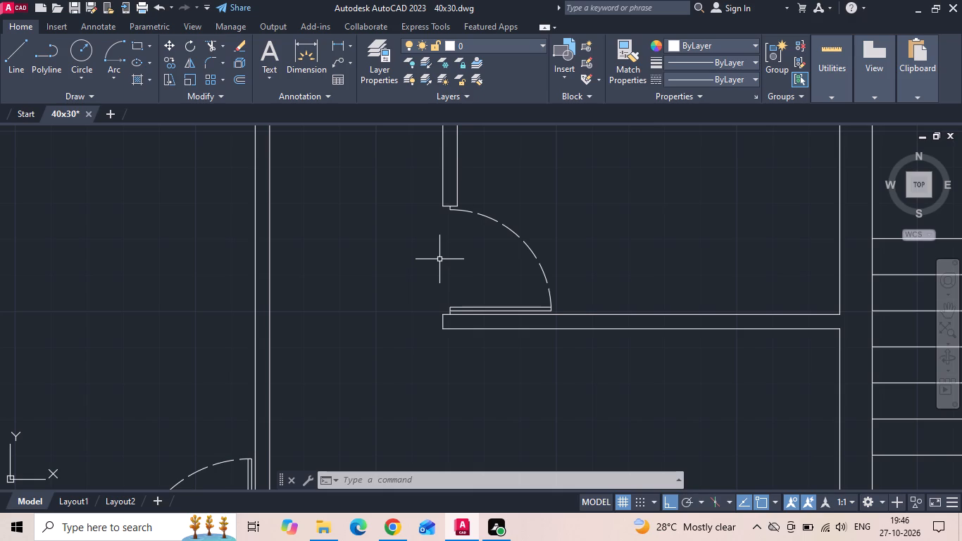
Start a multiline text in the upper-left bedroom of the drafted plan and set its text height to 8".
scroll(429, 274, down, 3)
scroll(519, 283, down, 1)
middle_drag(468, 316, 594, 311)
text(mt)
text(ext)
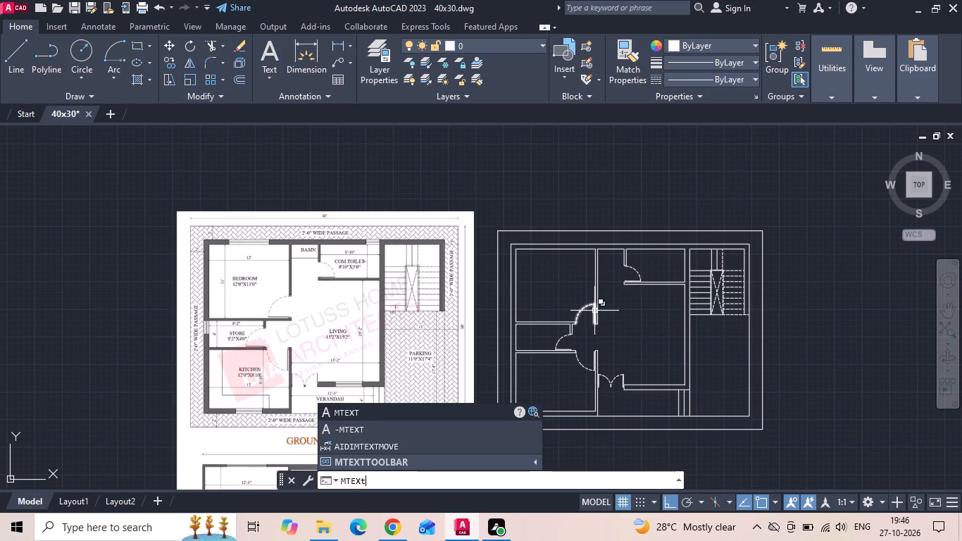
scroll(244, 282, up, 2)
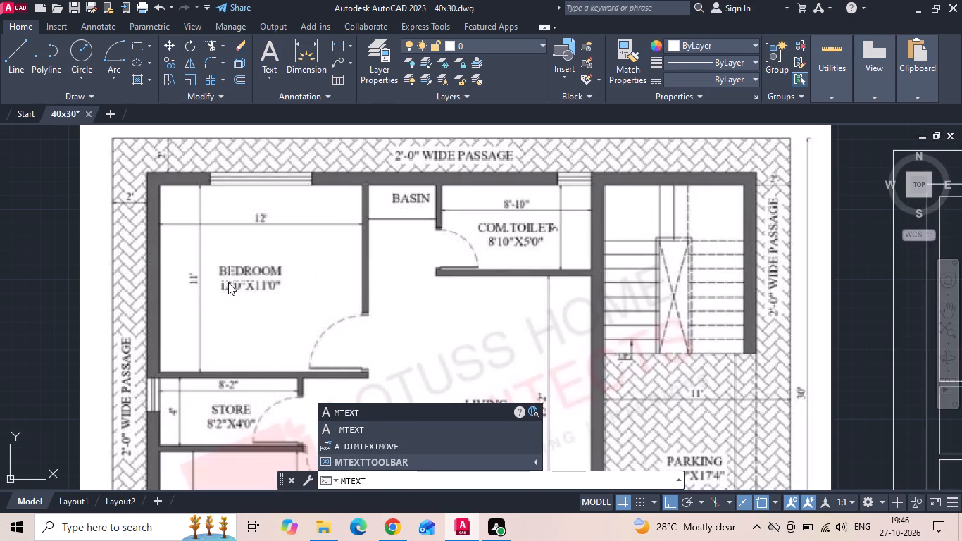
click(346, 415)
scroll(344, 312, down, 1)
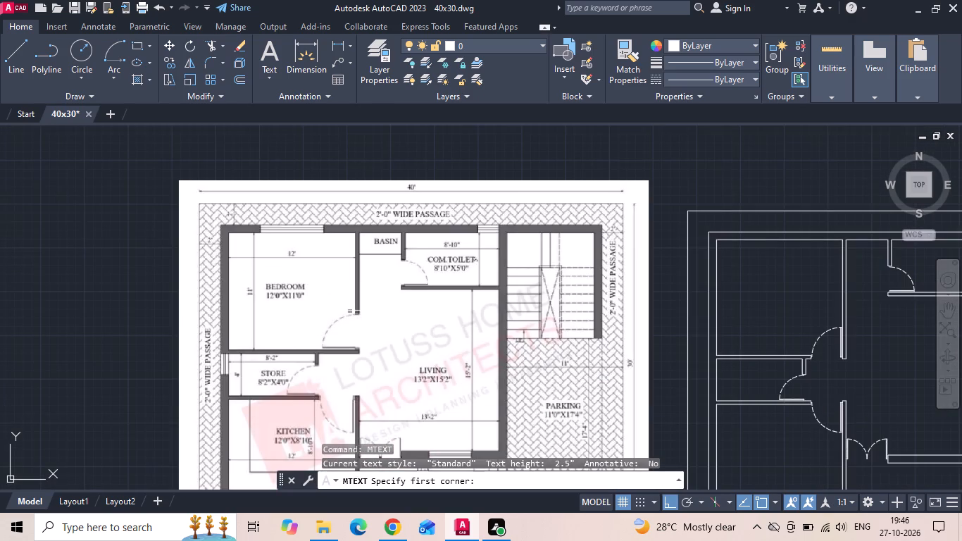
click(747, 273)
click(803, 301)
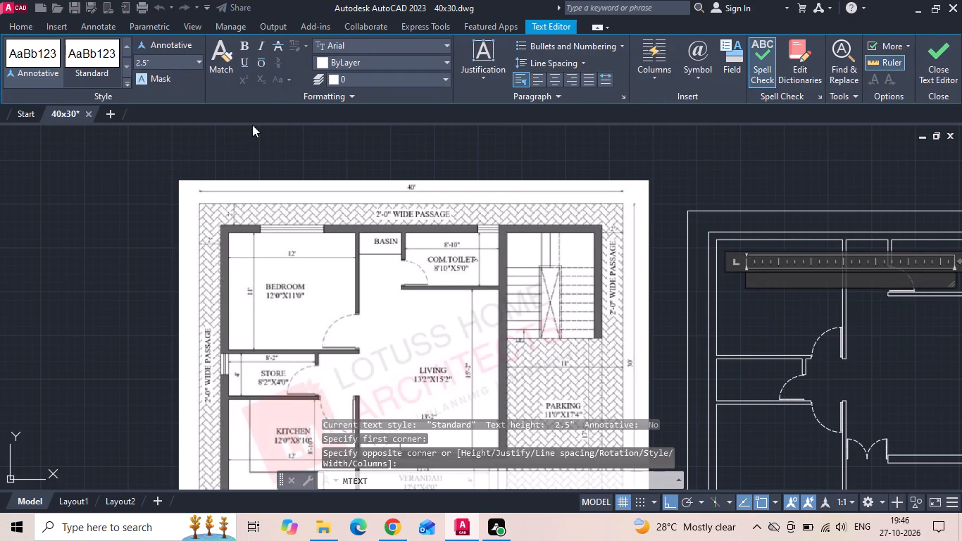
click(182, 67)
key(BackSpace)
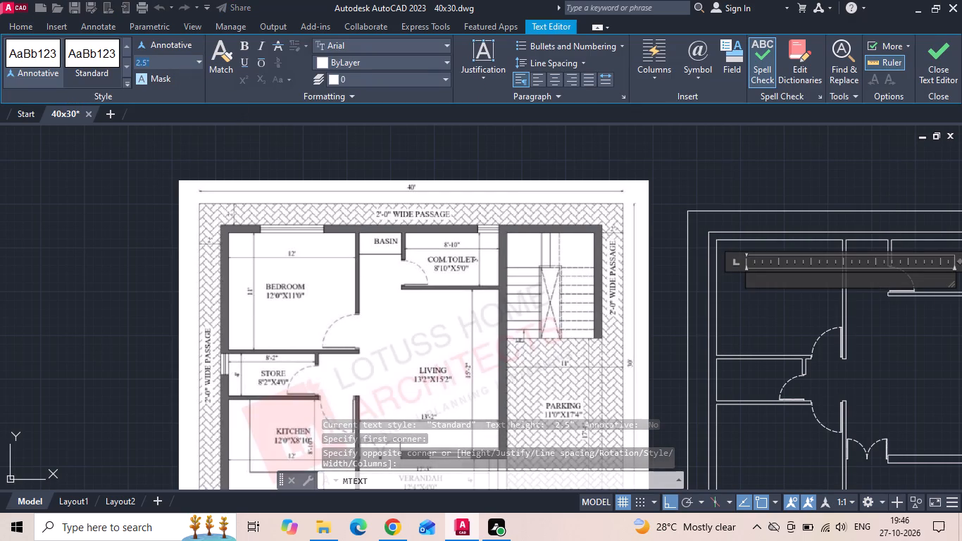
text(8")
key(Return)
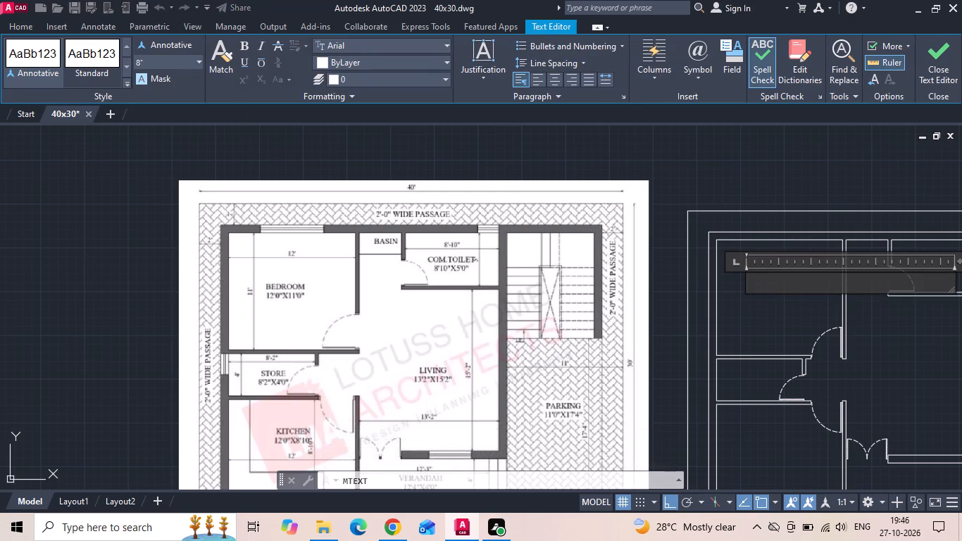
Set the bedroom text's font to Times New Roman.
click(339, 48)
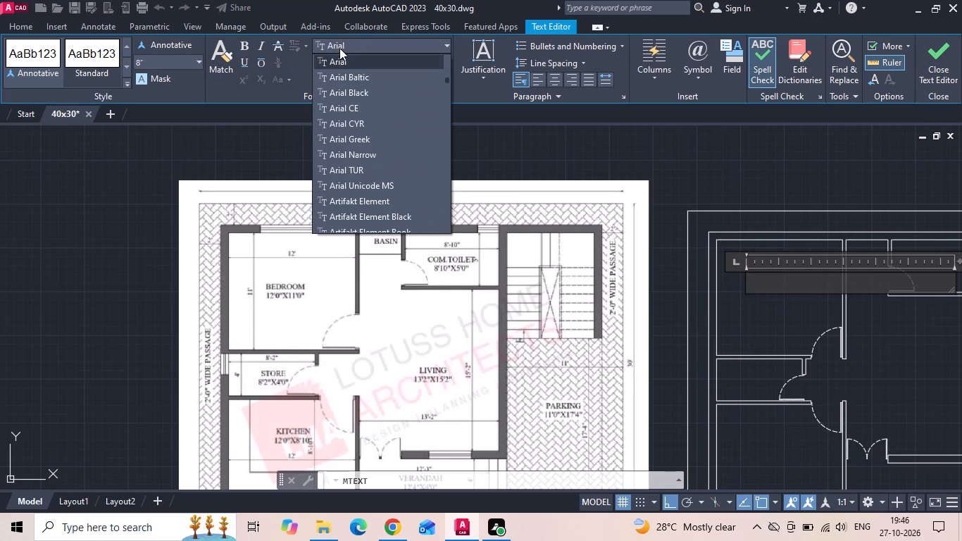
scroll(338, 110, down, 11)
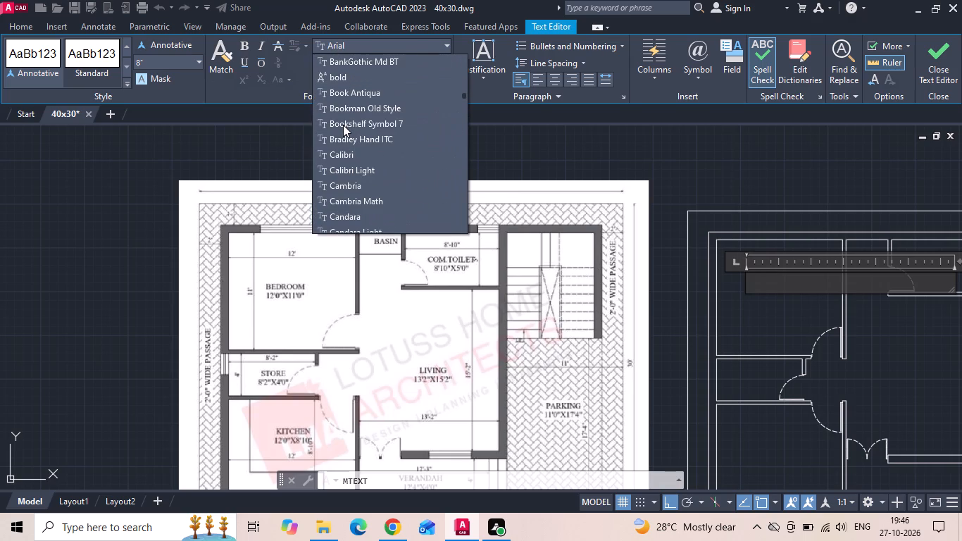
scroll(344, 158, down, 16)
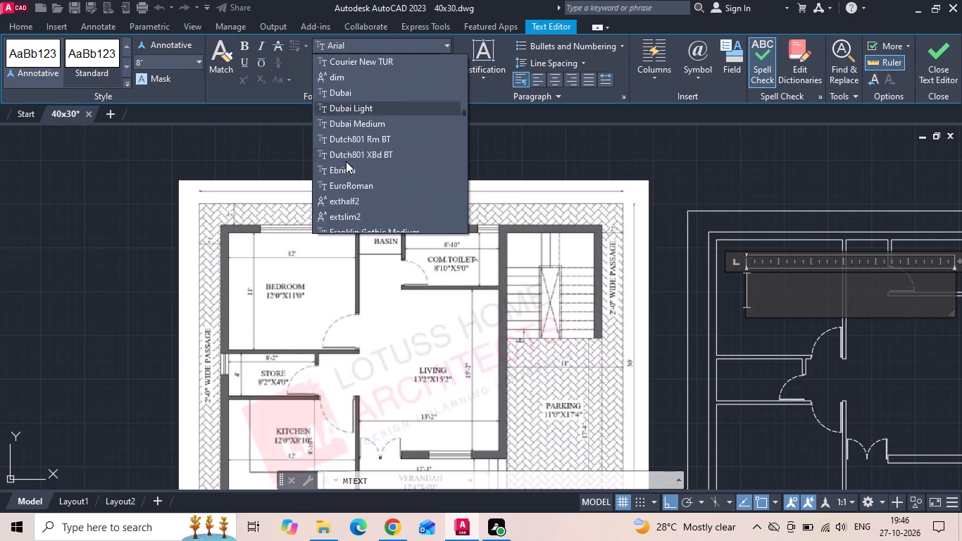
scroll(346, 161, down, 20)
scroll(346, 161, down, 4)
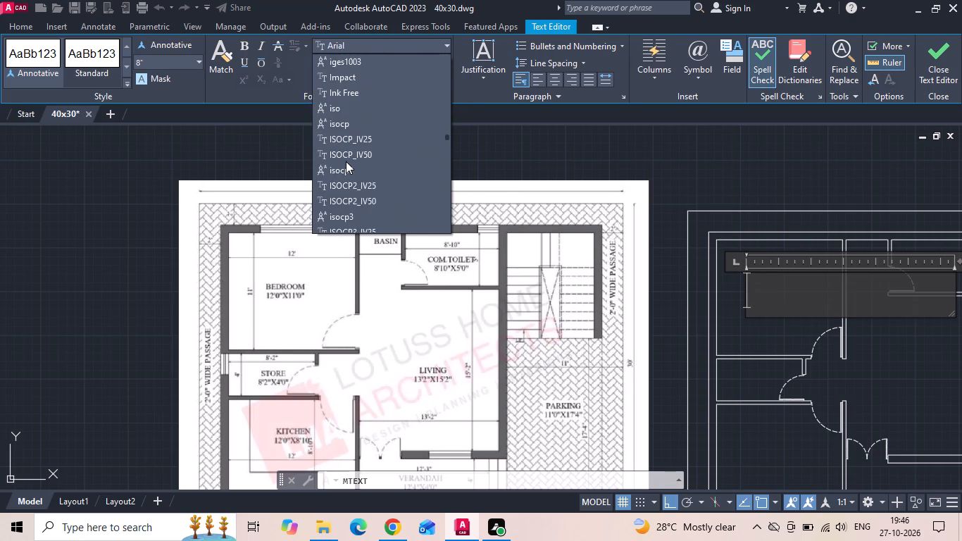
scroll(346, 161, down, 18)
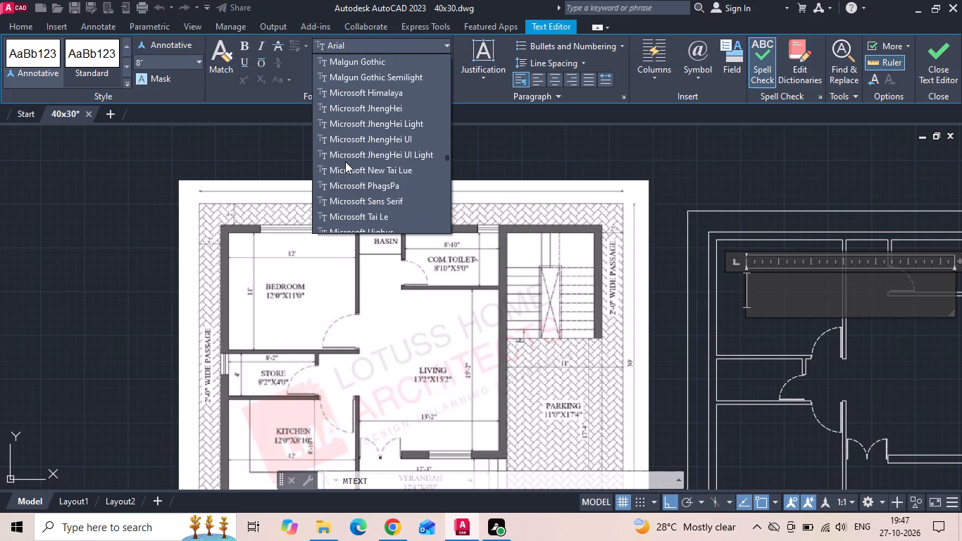
scroll(345, 161, down, 19)
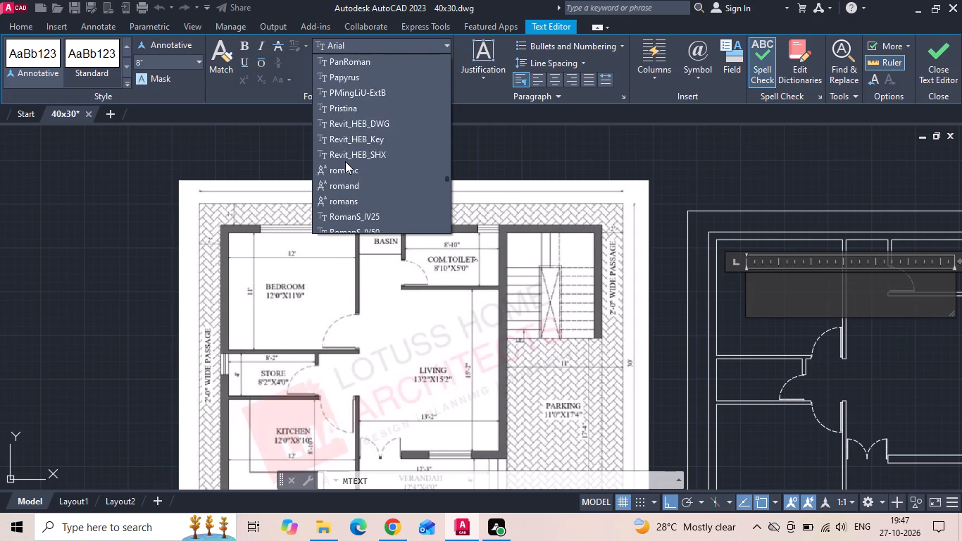
scroll(345, 161, down, 6)
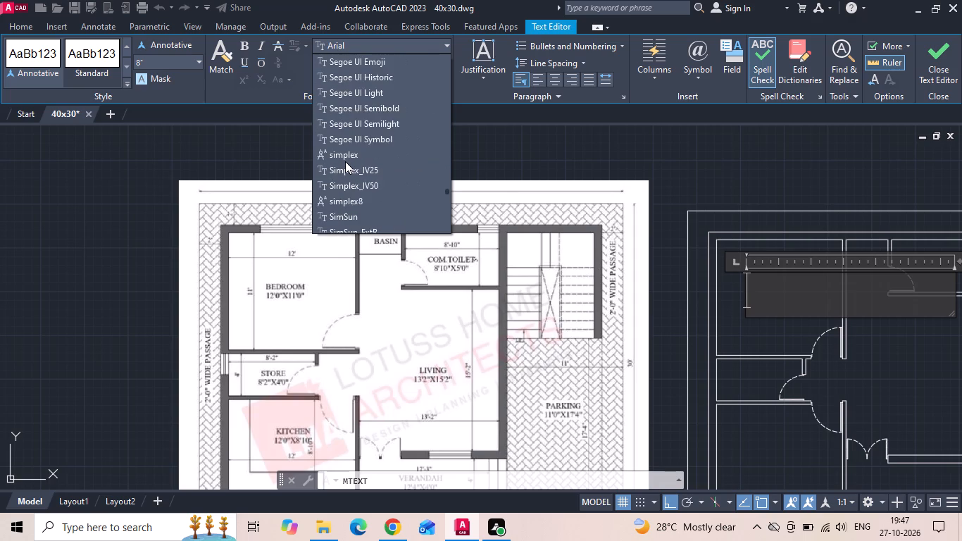
scroll(345, 161, down, 11)
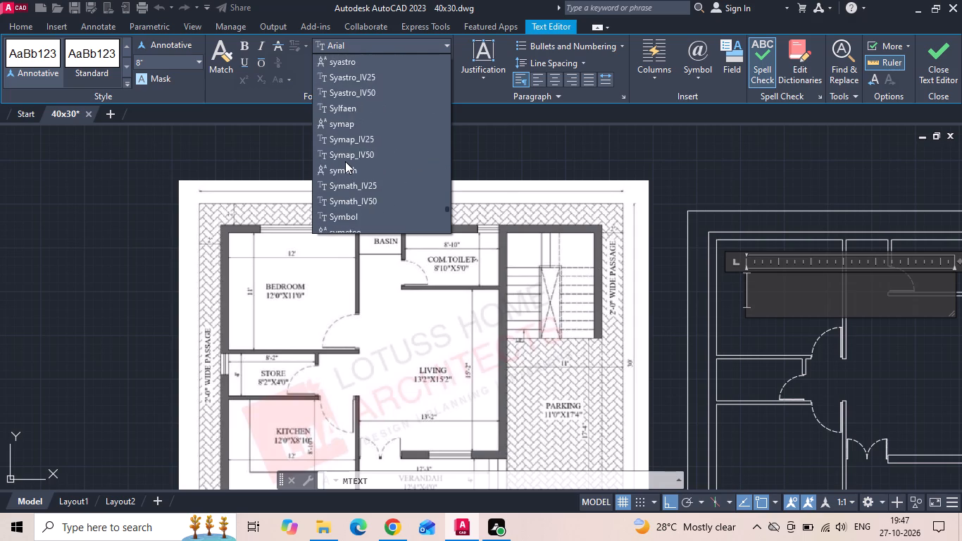
scroll(345, 161, down, 8)
scroll(345, 161, up, 1)
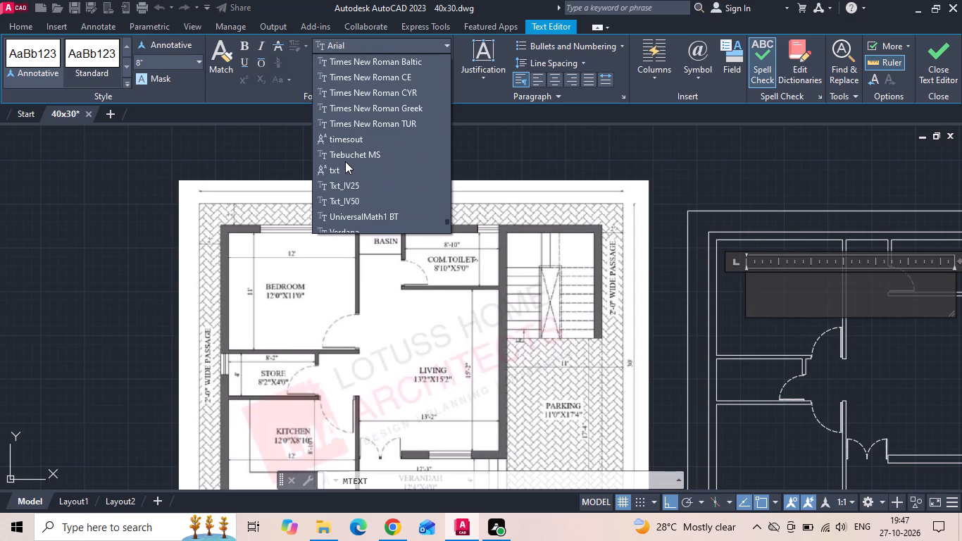
scroll(345, 161, up, 1)
click(349, 135)
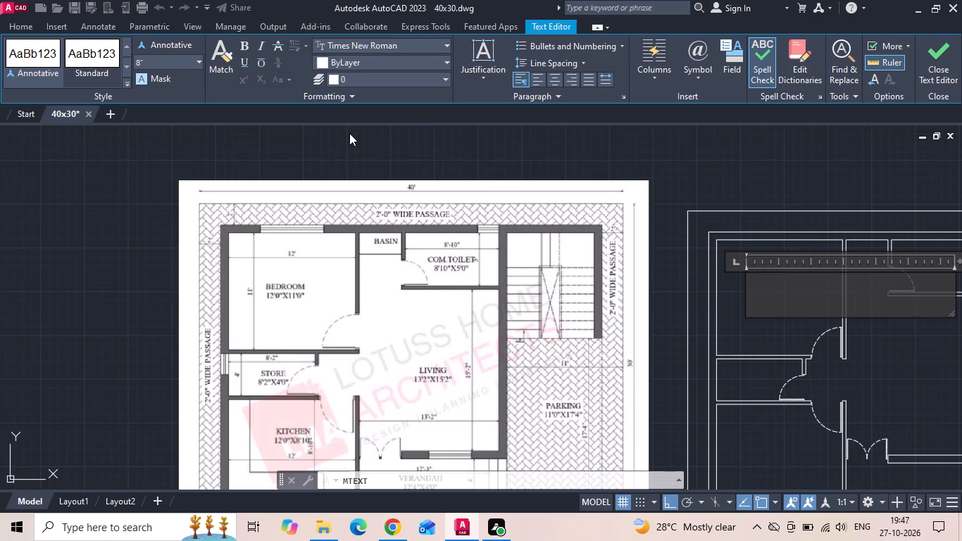
Enter the two-line room label BEDROOM over 12'0"X11'0" and finish the text.
text(BEDROOM)
key(Return)
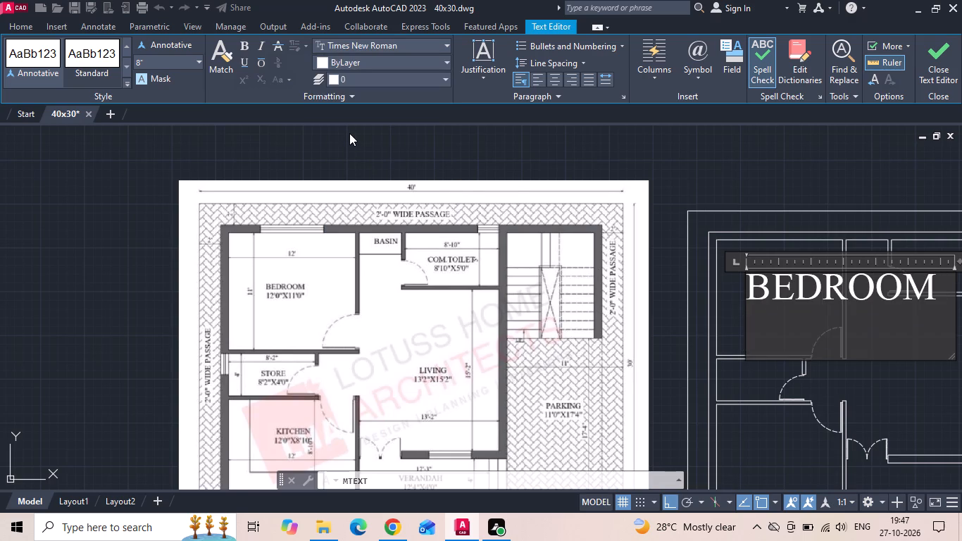
text(12'0")
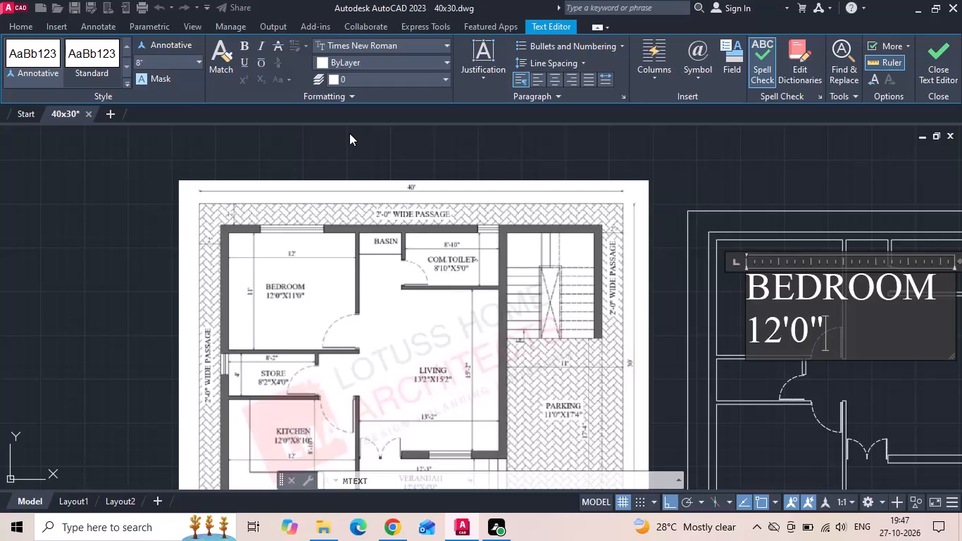
key(x)
text(11'0")
key(Return)
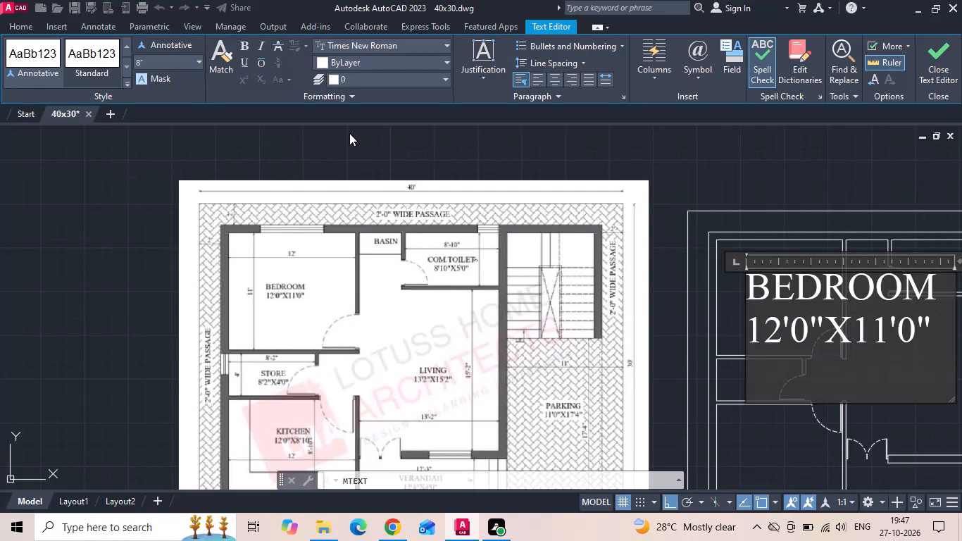
click(686, 168)
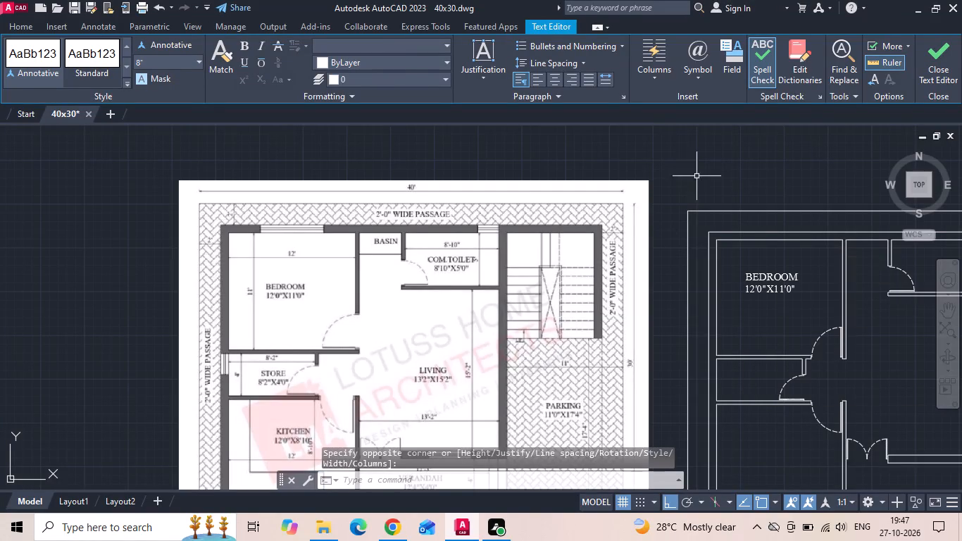
Copy the bedroom label straight down into the kitchen.
click(765, 282)
right_click(765, 282)
click(757, 273)
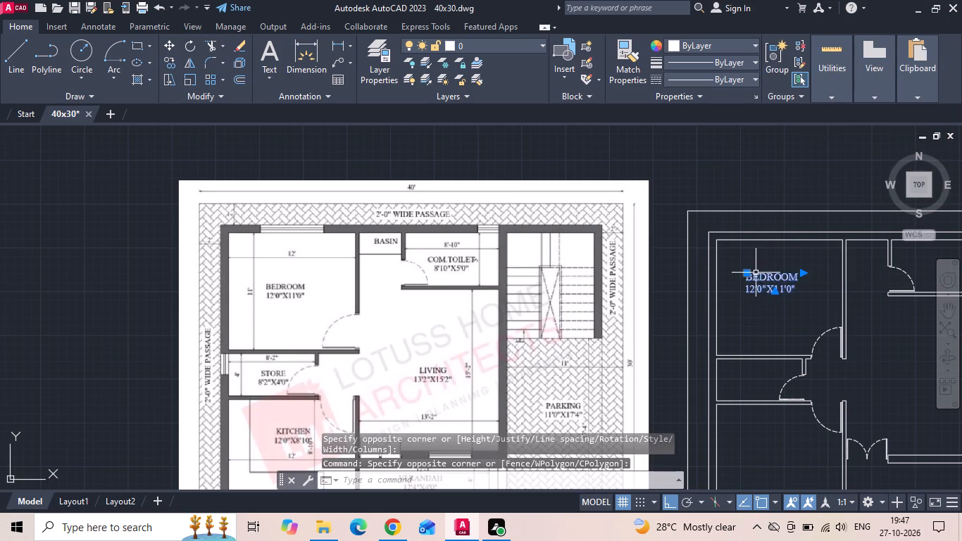
right_click(756, 273)
click(783, 275)
drag(782, 281, 775, 309)
middle_drag(756, 371, 750, 228)
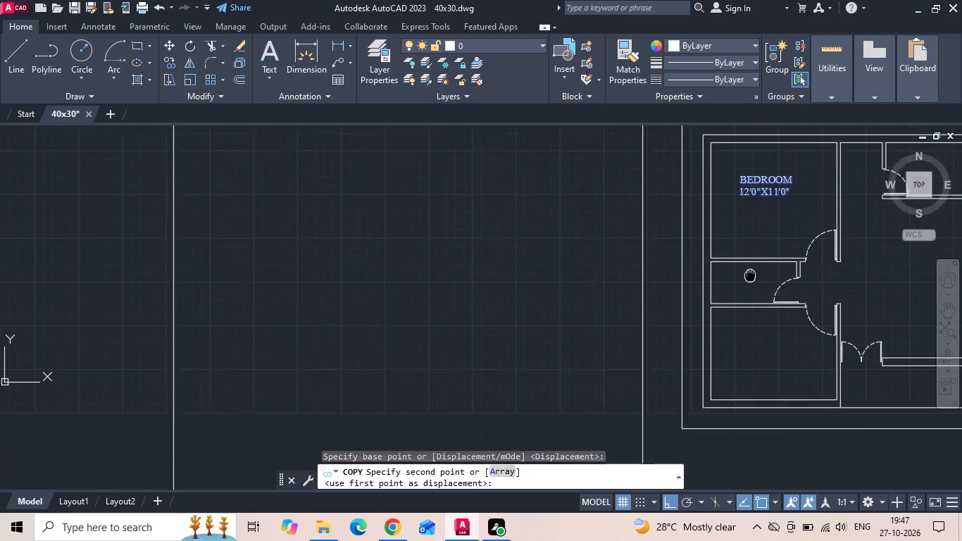
middle_drag(750, 228, 755, 167)
click(766, 240)
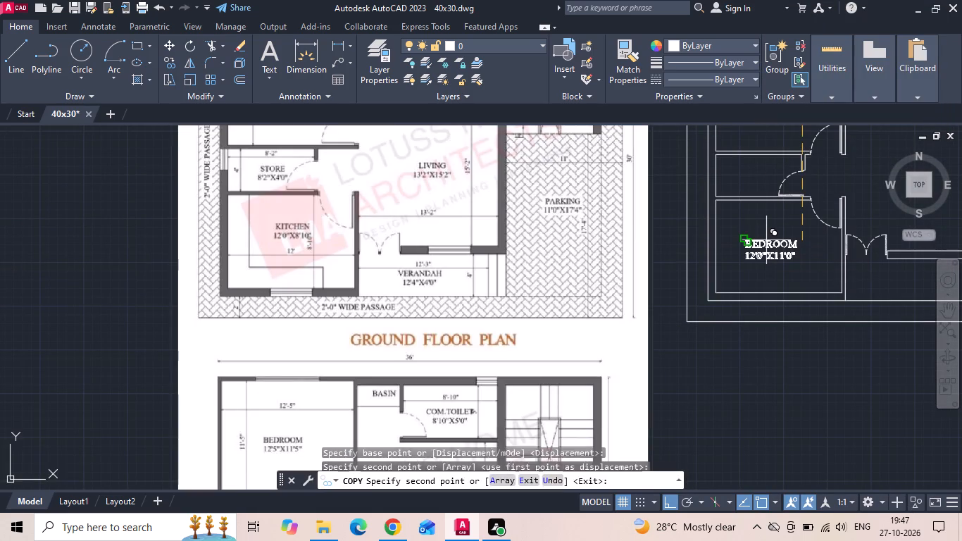
key(Escape)
Change the size line of the copied label in the kitchen to 12'0"X8'10".
double_click(766, 240)
scroll(786, 251, up, 2)
click(777, 265)
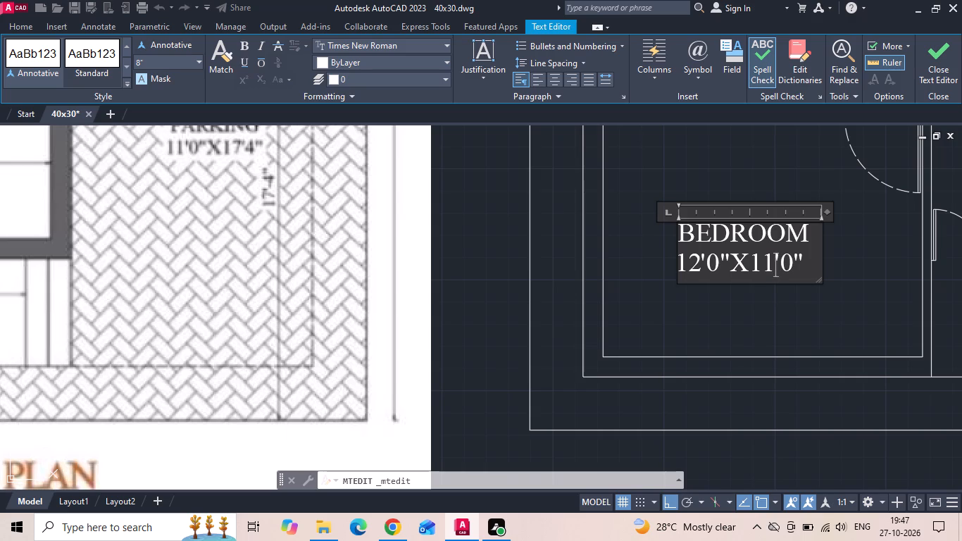
key(BackSpace)
key(BackSpace)
key(8)
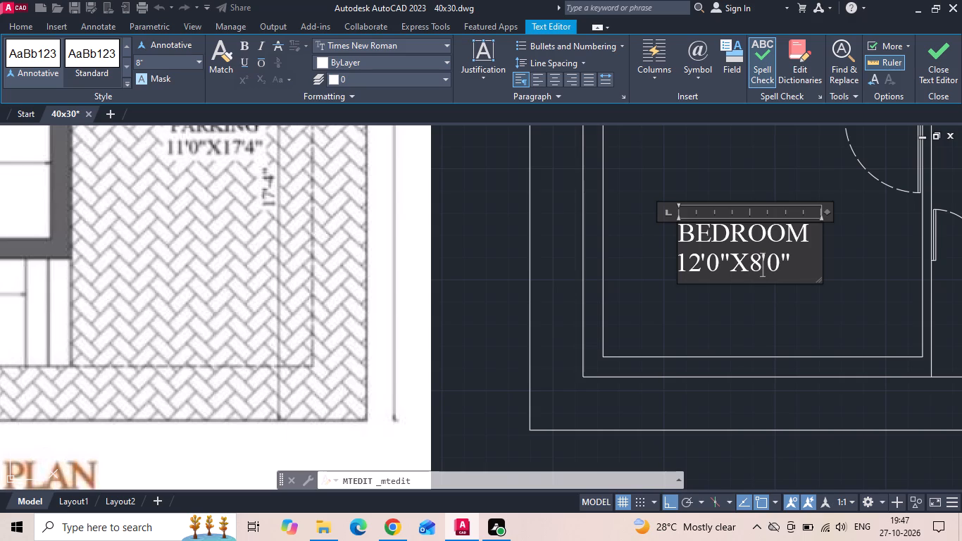
click(773, 255)
key(1)
scroll(792, 361, down, 2)
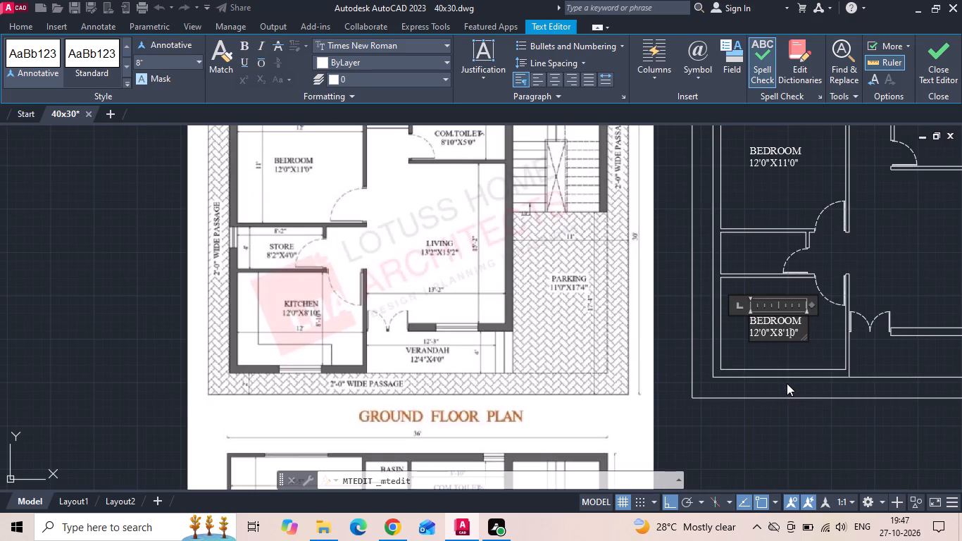
Replace the room name in the copied label with KITCHEN and finish the text edit.
click(799, 321)
key(BackSpace)
key(BackSpace)
key(BackSpace)
key(BackSpace)
key(BackSpace)
key(BackSpace)
key(BackSpace)
text(KITCHEN)
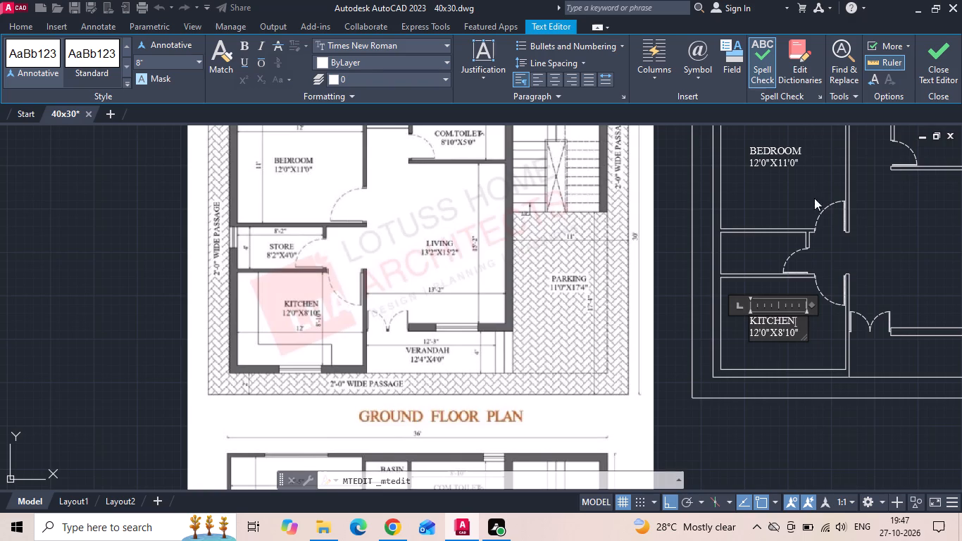
click(801, 192)
Copy the KITCHEN label horizontally about 15' from the kitchen toward the living room.
click(760, 332)
right_click(760, 323)
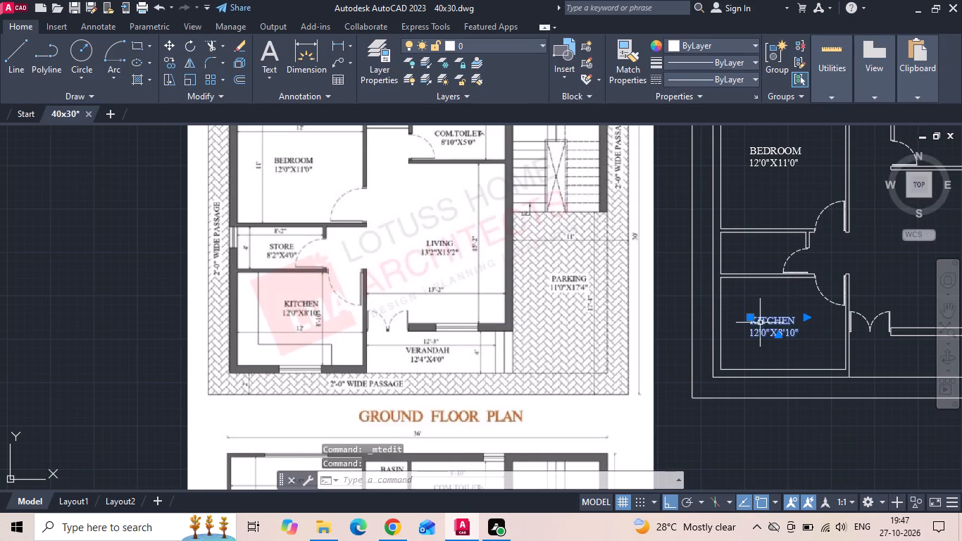
click(772, 272)
middle_drag(741, 315, 419, 282)
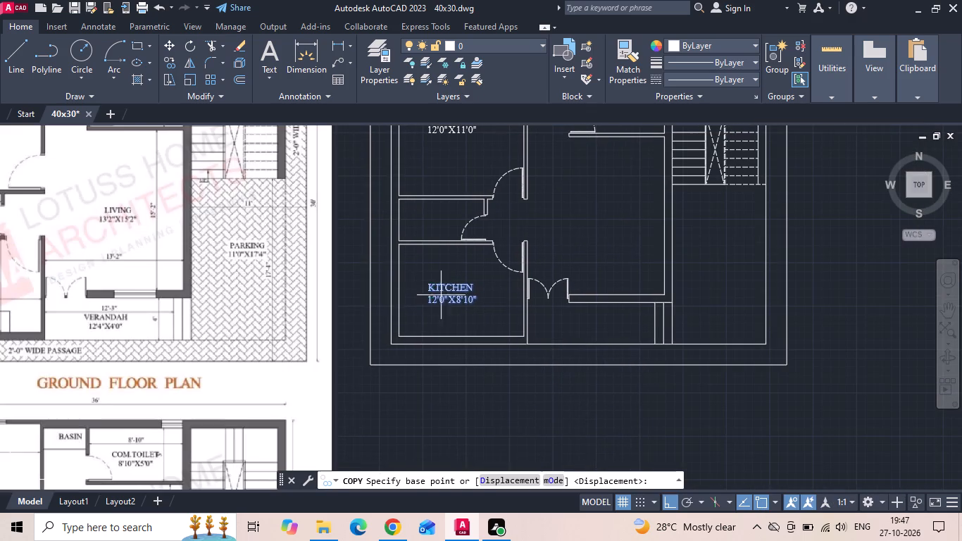
drag(447, 296, 470, 301)
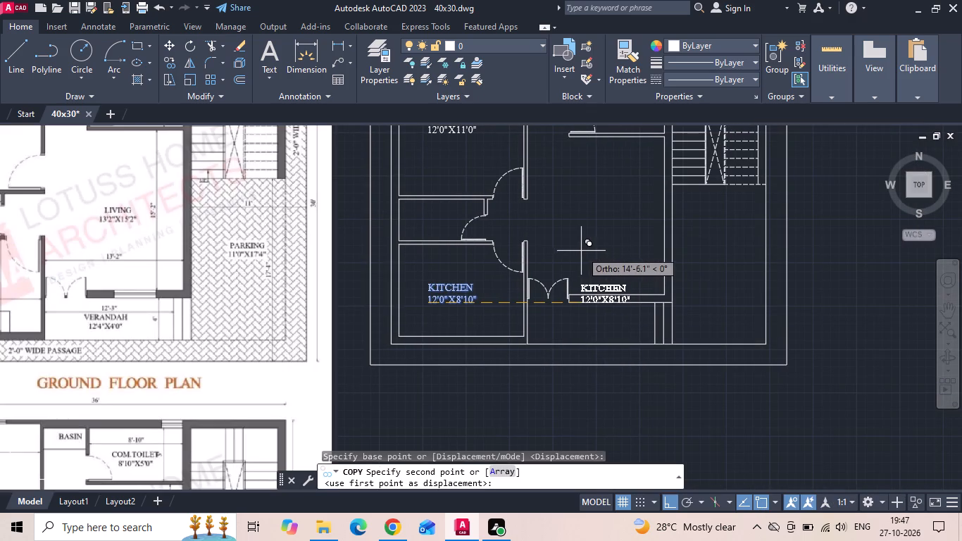
click(586, 251)
key(Escape)
Move the copied label straight up into the middle of the living room.
click(601, 290)
right_click(601, 292)
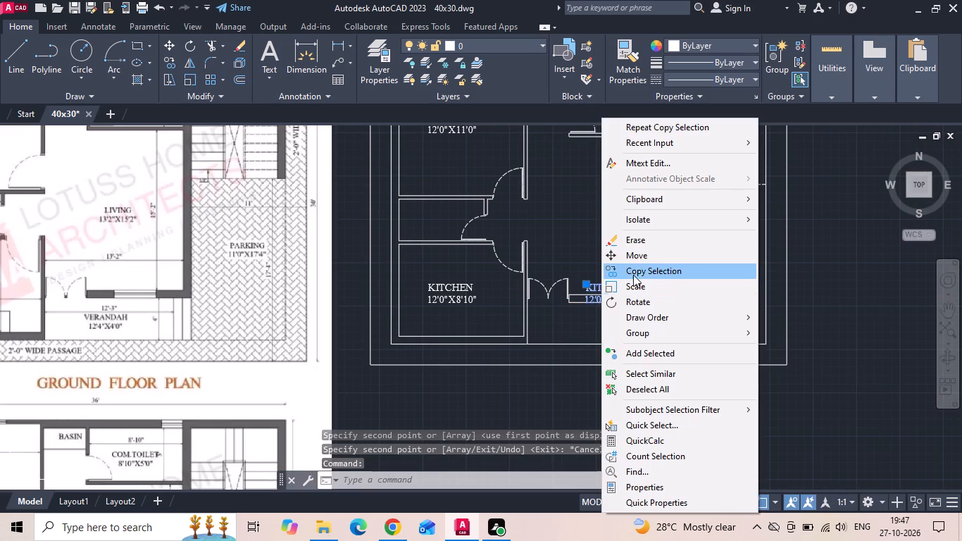
click(634, 263)
drag(634, 263, 634, 250)
click(627, 183)
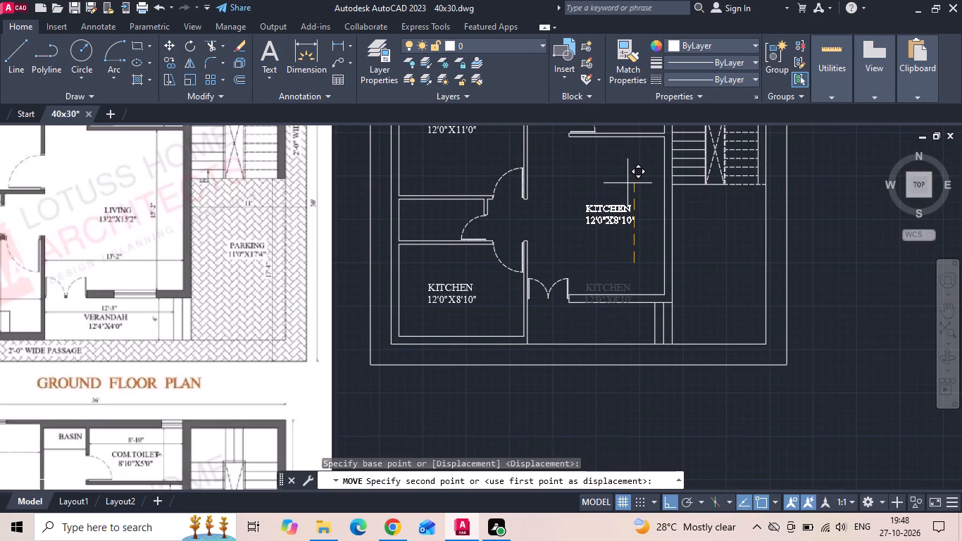
Change the first dimension in the living room label's size line to 13'2".
middle_drag(589, 239, 766, 351)
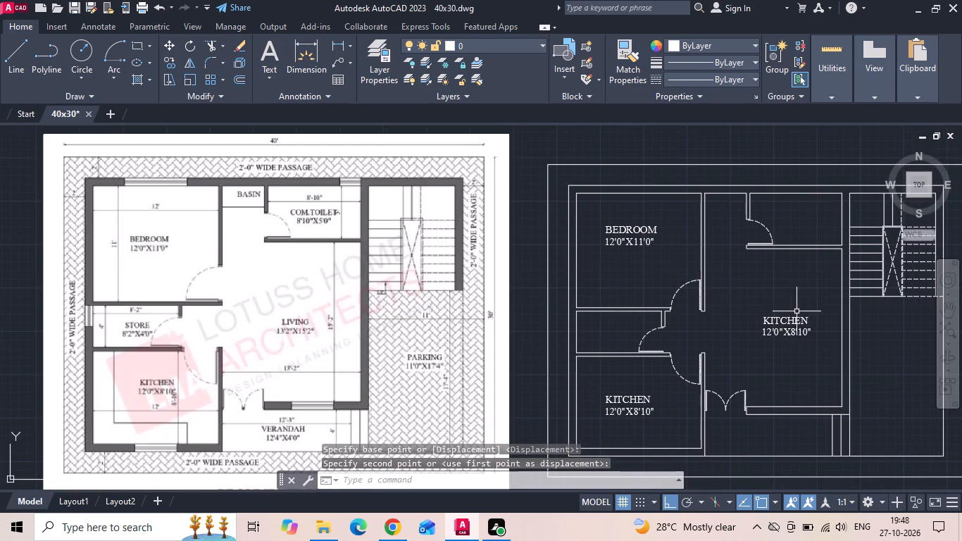
double_click(797, 321)
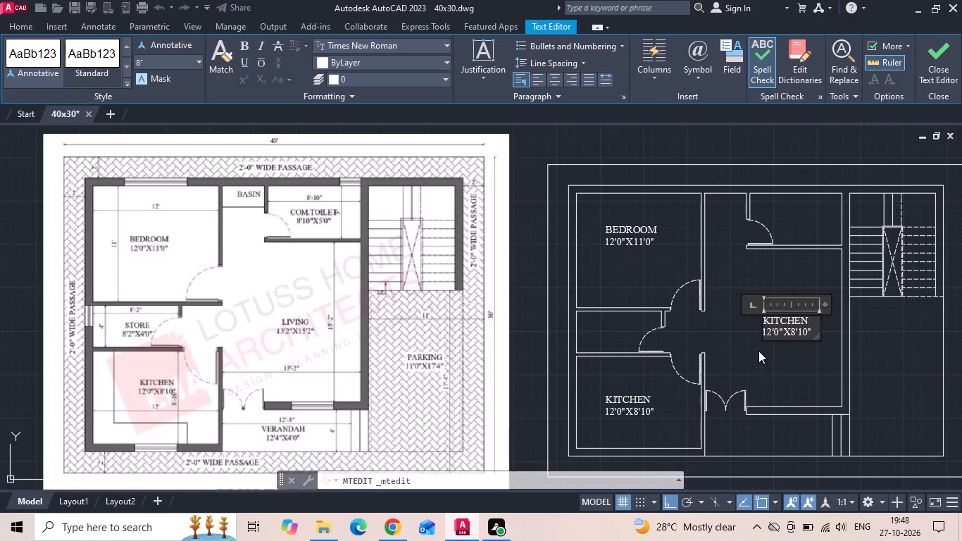
click(768, 336)
click(770, 334)
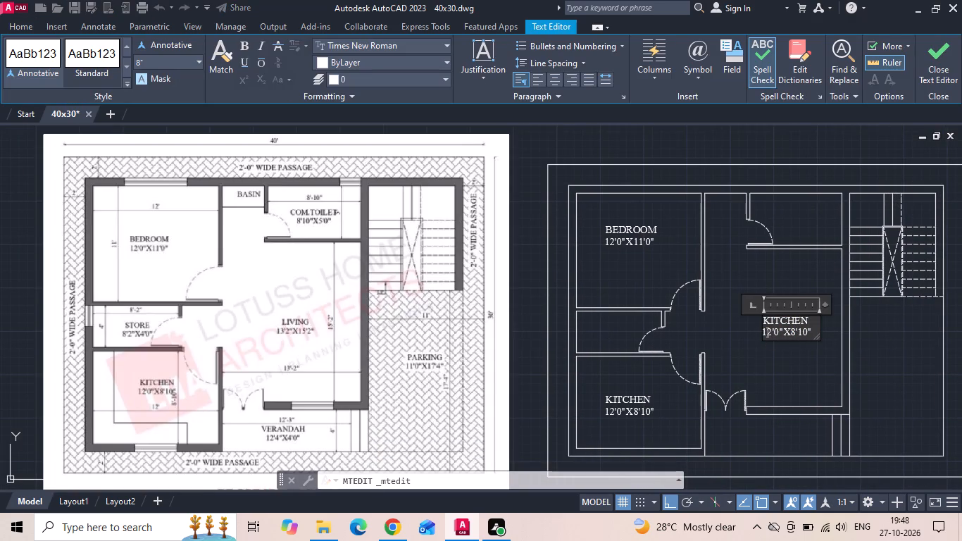
click(770, 334)
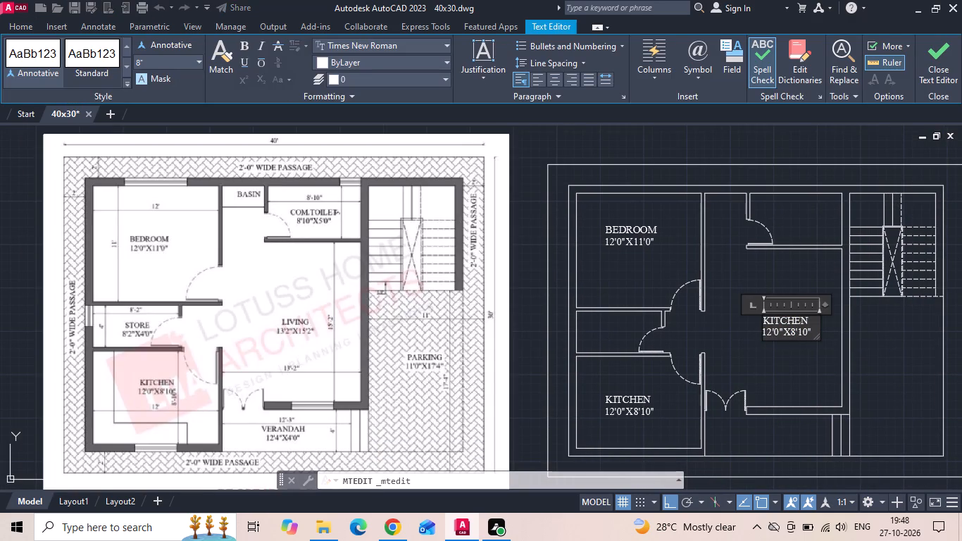
click(771, 330)
key(BackSpace)
key(3)
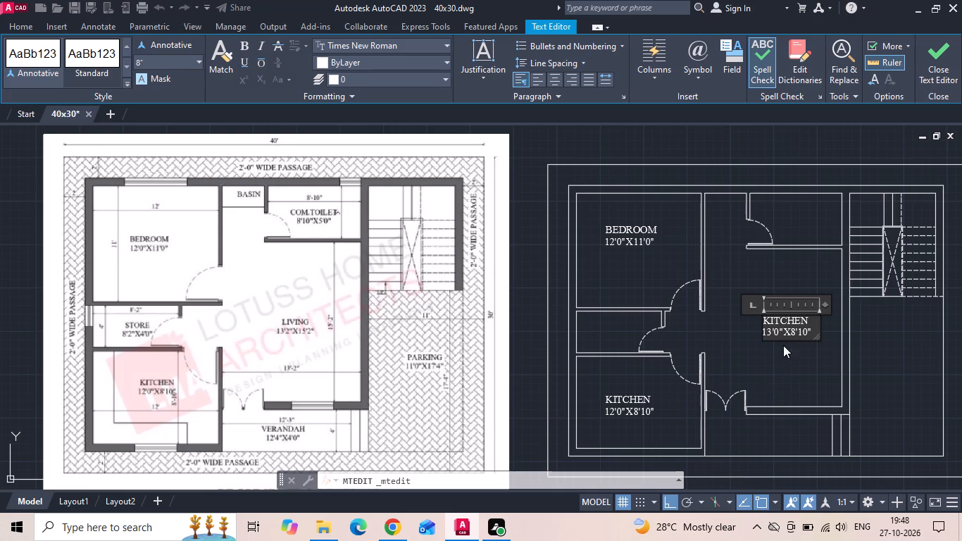
click(778, 334)
key(BackSpace)
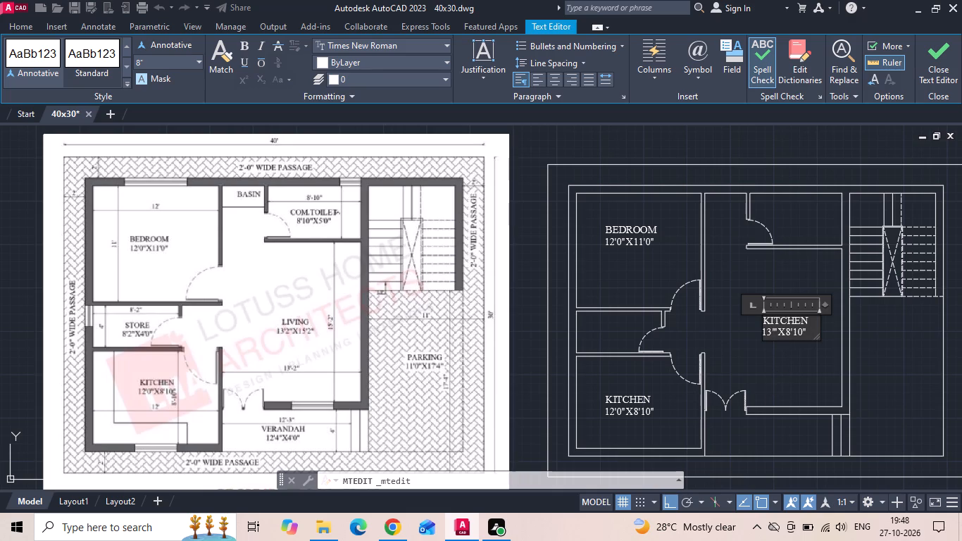
key(2)
Change the second dimension in the living room label to 15'2" and finish the text edit.
click(795, 334)
key(BackSpace)
text(15)
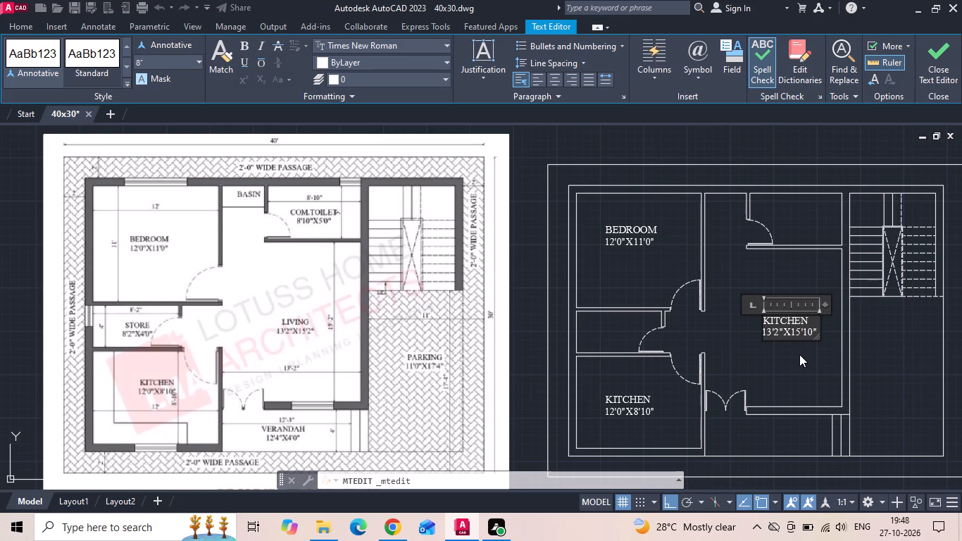
click(813, 333)
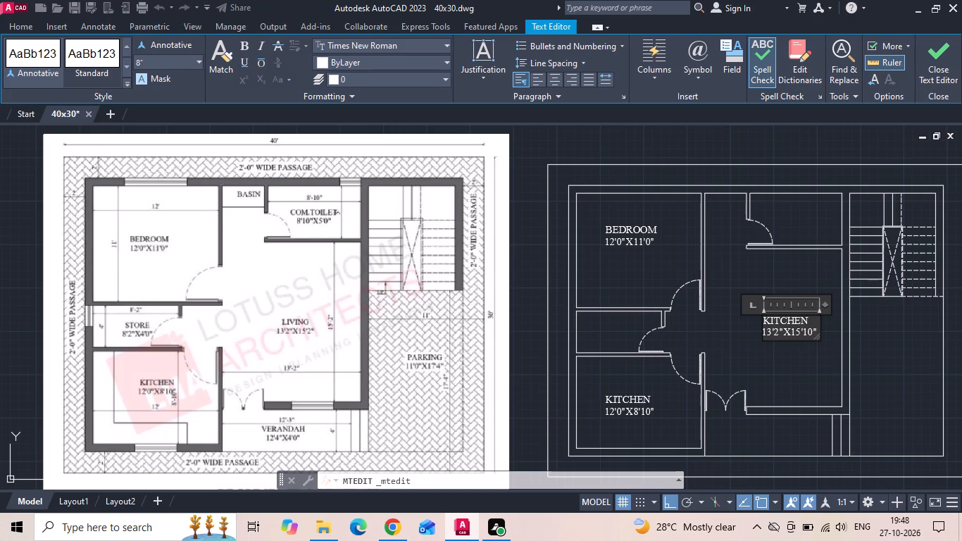
click(809, 330)
click(813, 333)
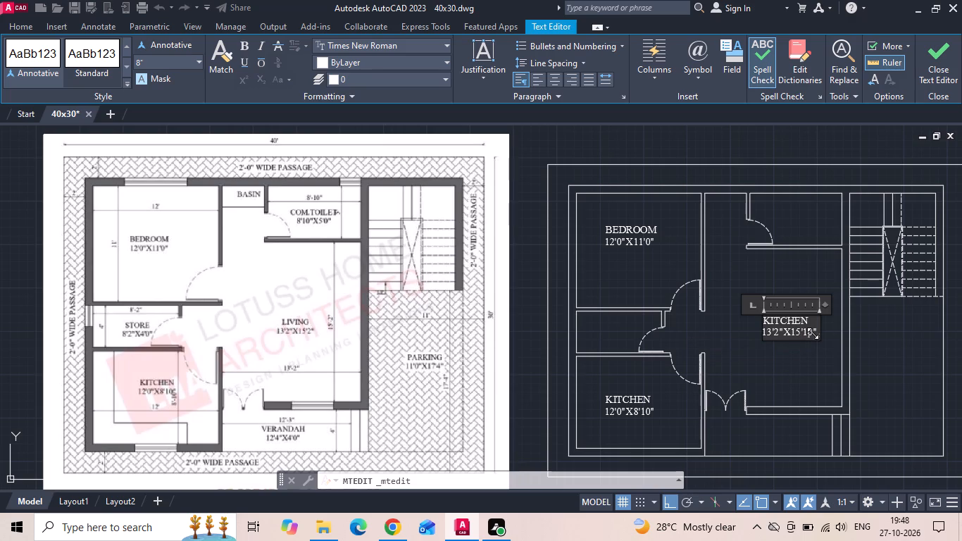
click(811, 330)
key(BackSpace)
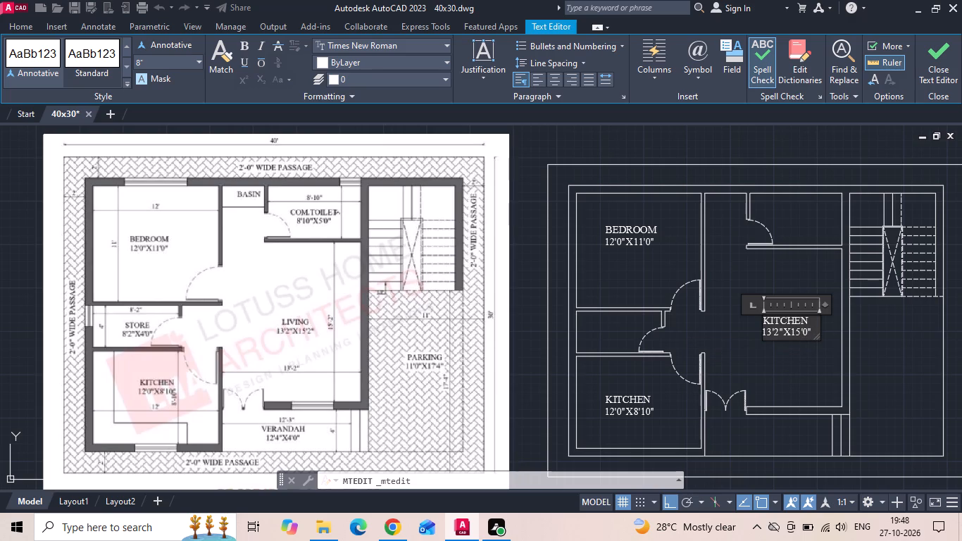
key(2)
click(811, 330)
click(811, 332)
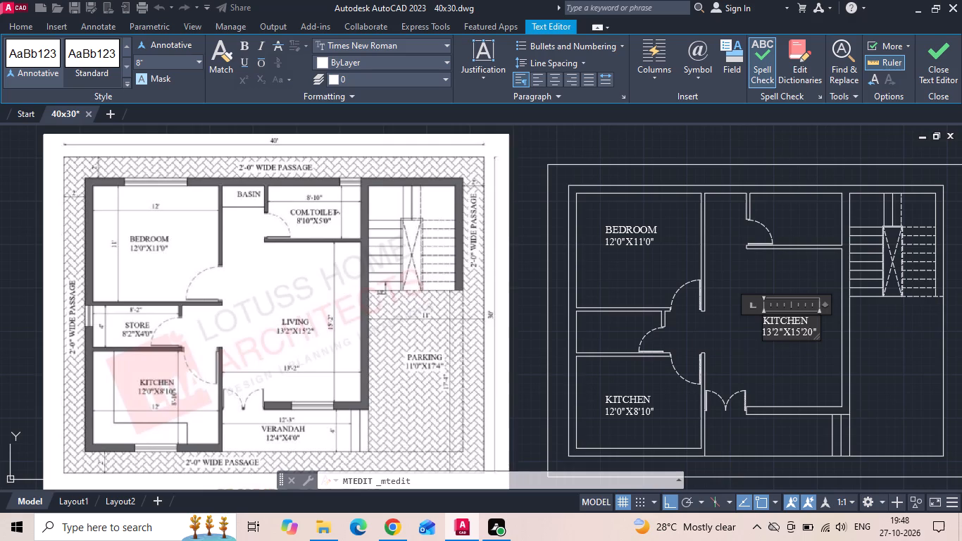
scroll(811, 333, up, 3)
click(811, 323)
key(BackSpace)
scroll(809, 325, down, 1)
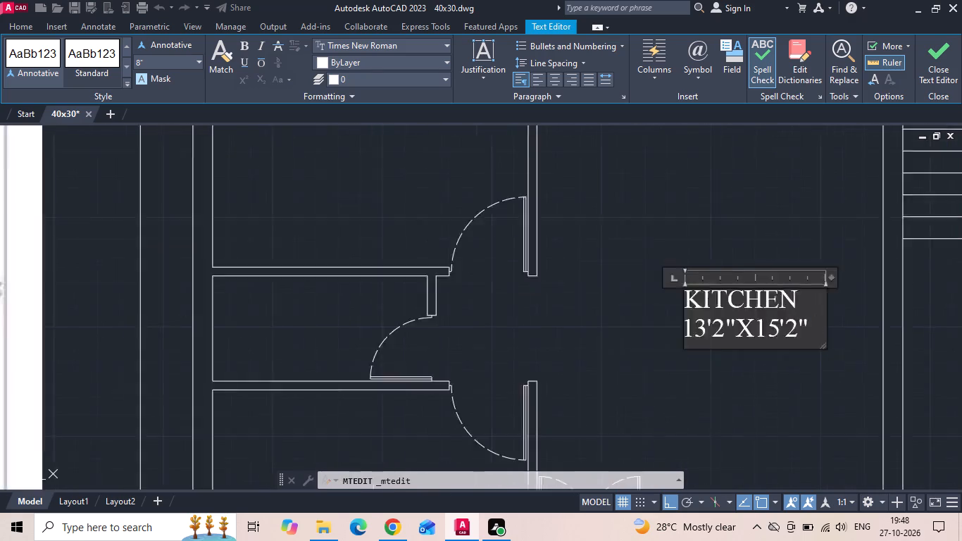
scroll(809, 325, down, 2)
click(767, 383)
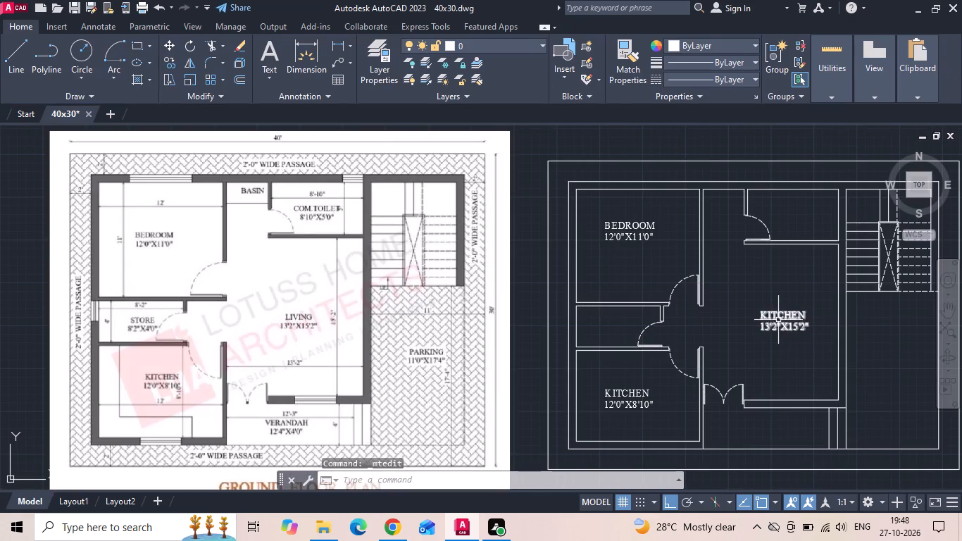
Replace the room name in the living room label with LIVING and finish the text edit.
double_click(779, 318)
drag(809, 320, 775, 318)
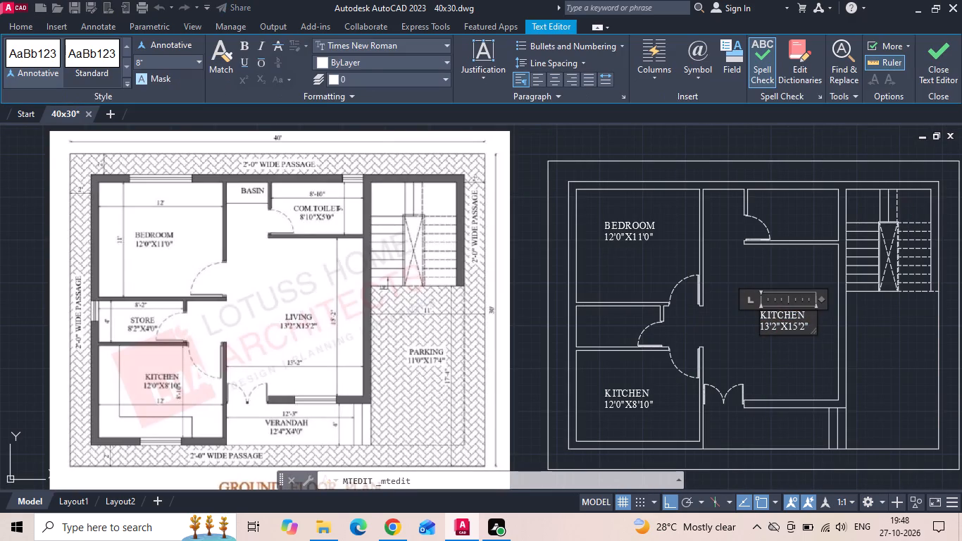
drag(775, 318, 708, 318)
key(BackSpace)
text(LIVING)
key(Return)
click(732, 342)
Copy the LIVING label straight up into the toilet beside the staircase.
click(776, 317)
right_click(776, 317)
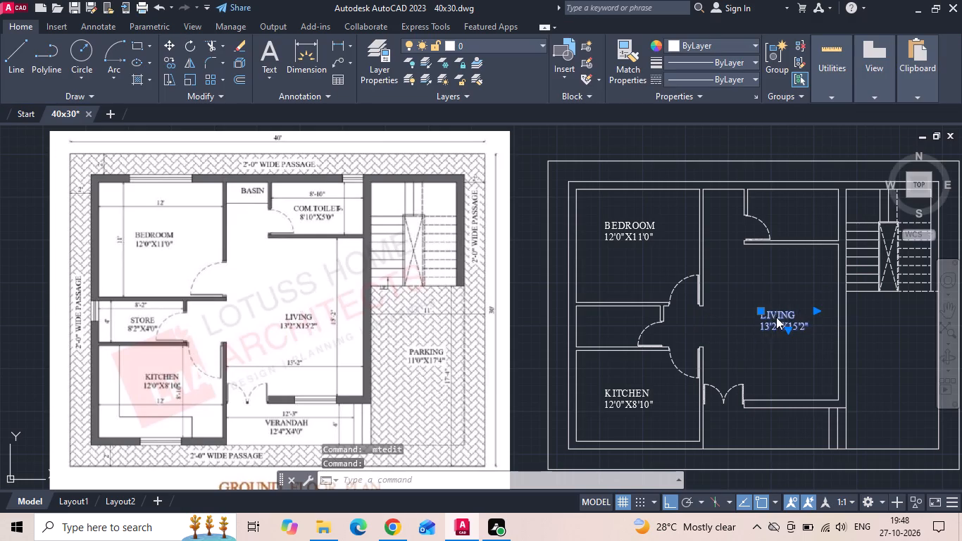
click(814, 270)
click(786, 332)
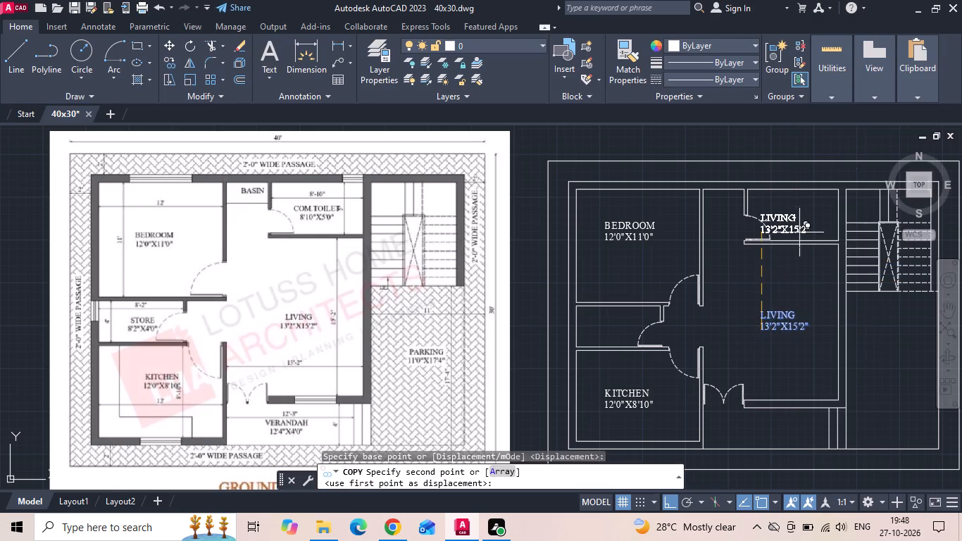
scroll(801, 183, up, 2)
click(812, 280)
key(Escape)
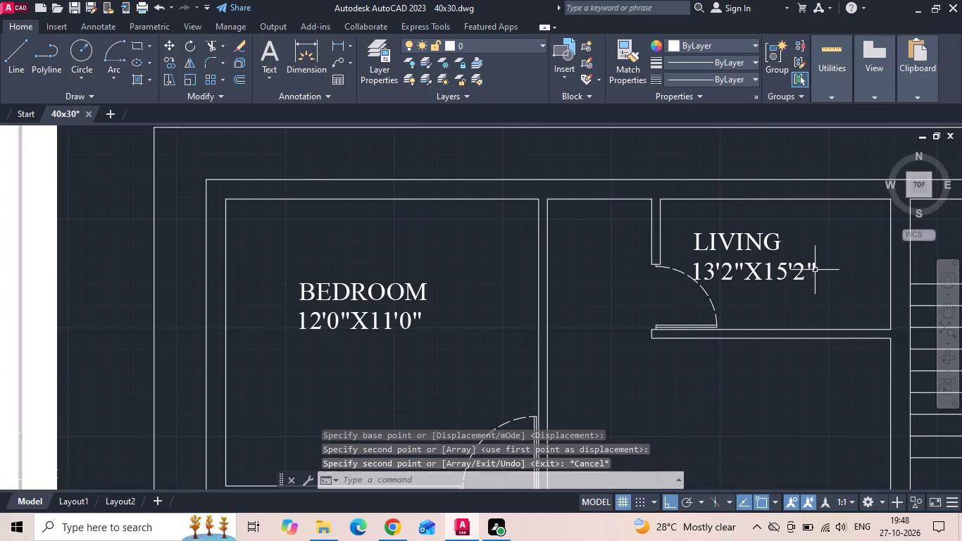
Replace the room name in the toilet's copied label with C.TOILET, keeping it on its own line above the size.
double_click(771, 246)
scroll(771, 249, down, 3)
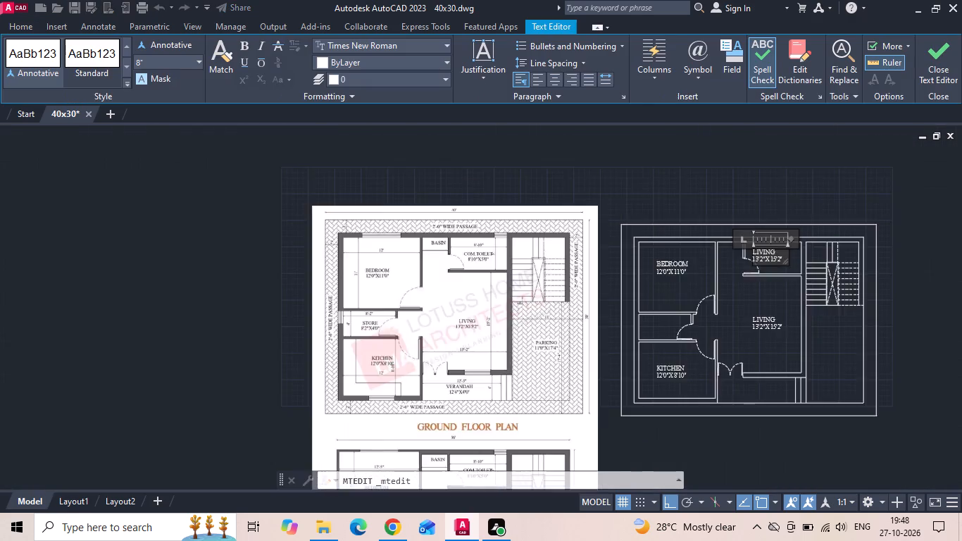
scroll(773, 252, up, 2)
middle_drag(773, 247, 882, 269)
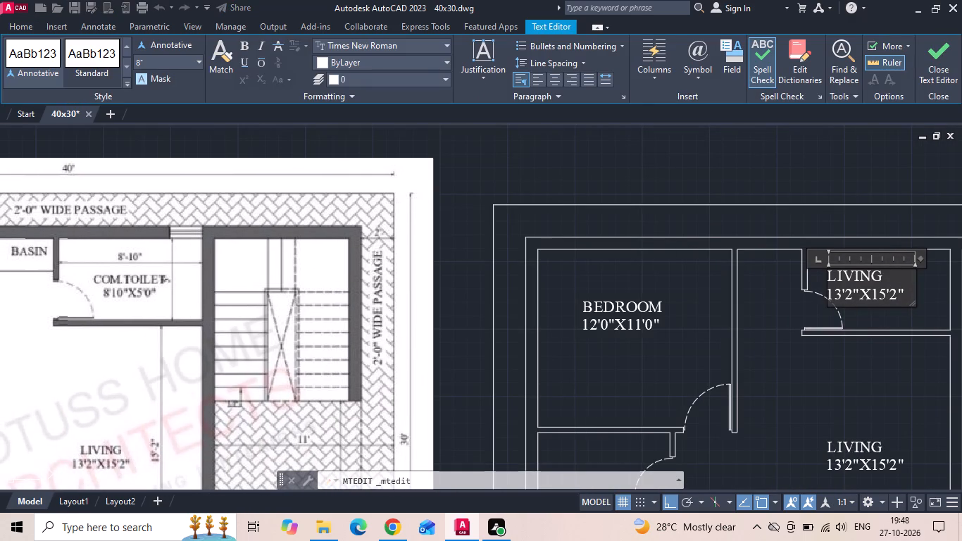
drag(895, 277, 775, 282)
middle_drag(727, 296, 827, 304)
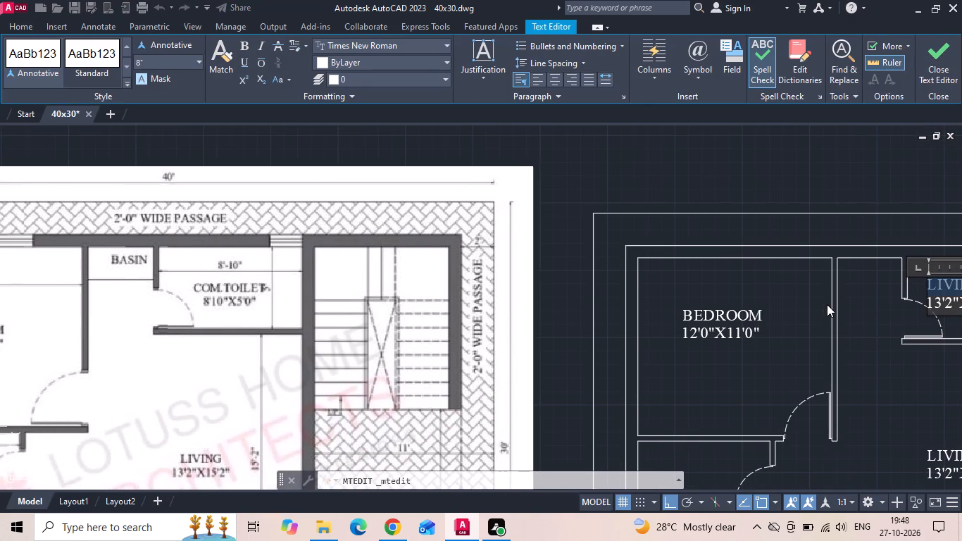
key(BackSpace)
scroll(827, 304, down, 1)
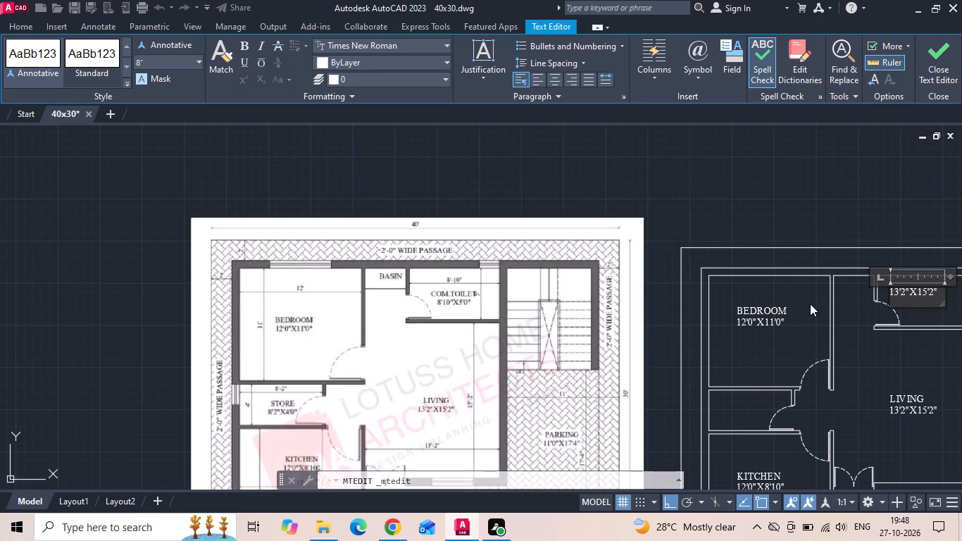
text(C.TOIL)
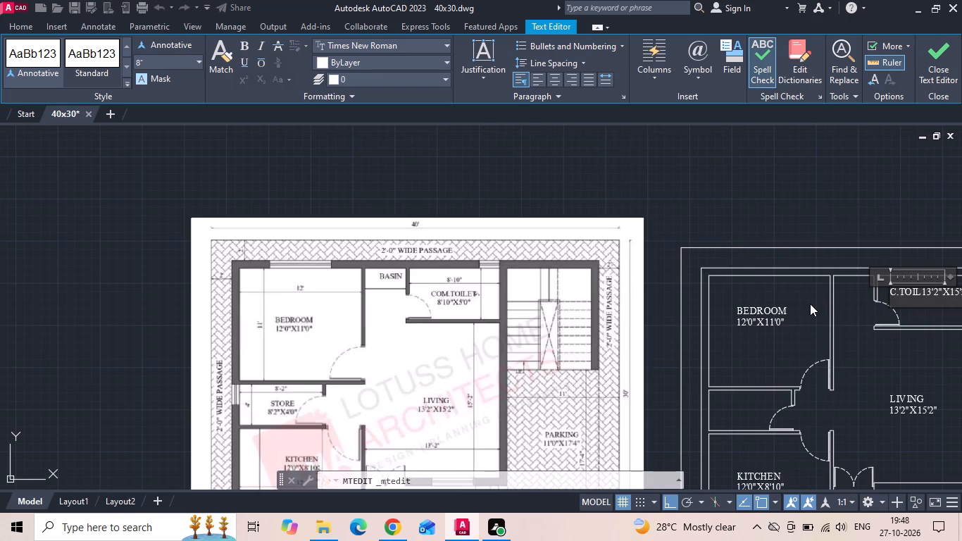
text(ET)
key(Return)
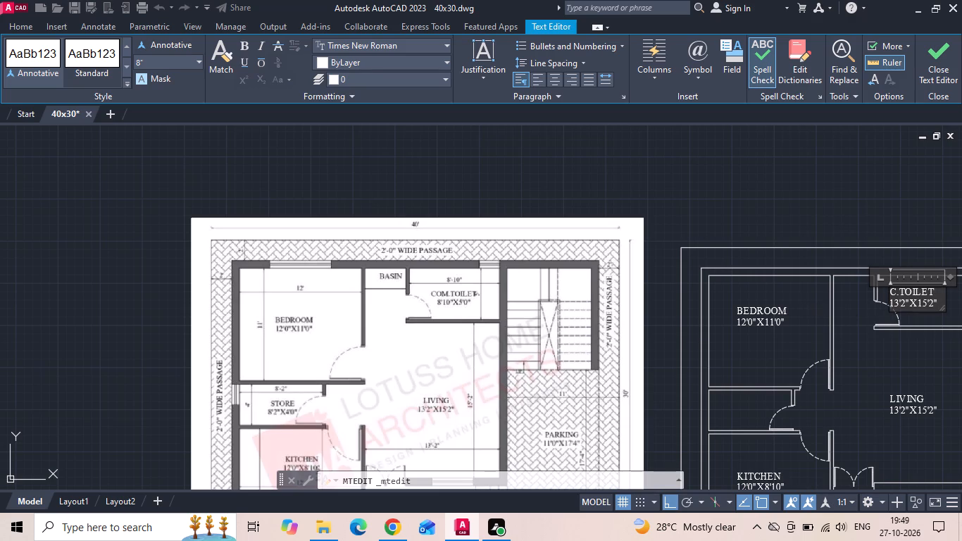
Change the second dimension in the C.TOILET label's size line to 5'0".
scroll(961, 308, up, 2)
click(856, 296)
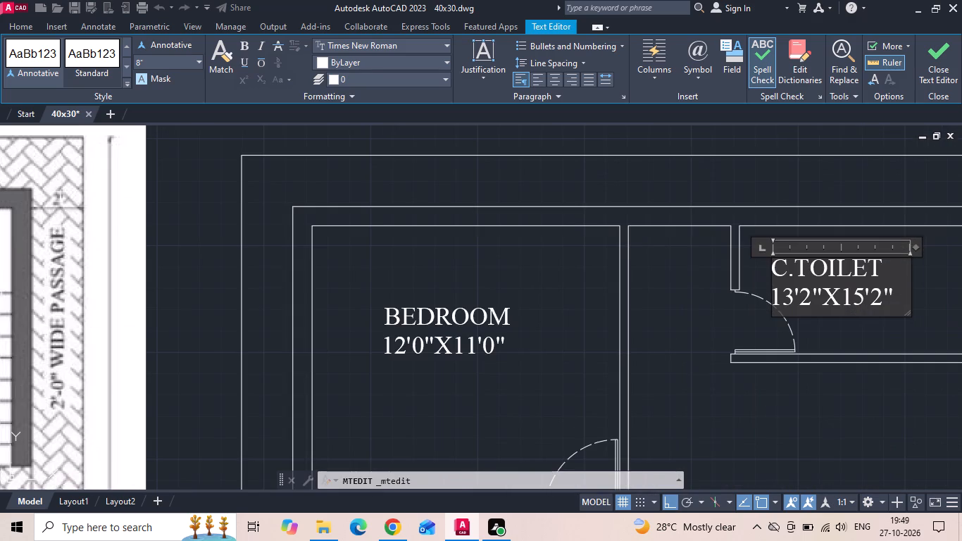
key(BackSpace)
click(869, 297)
key(BackSpace)
key(0)
scroll(863, 325, down, 2)
scroll(860, 311, up, 3)
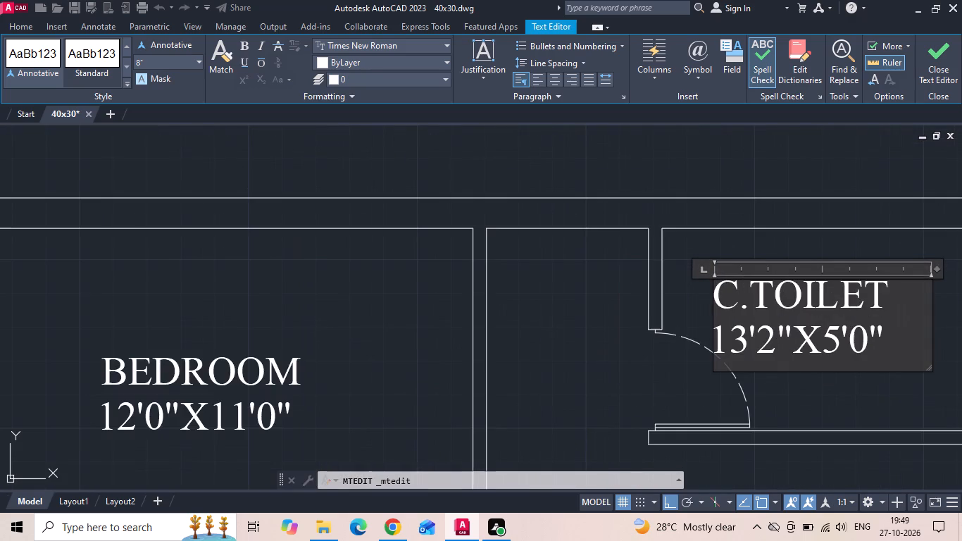
Change the first dimension in the C.TOILET label's size line to 8'10" and finish the text edit.
click(772, 346)
key(BackSpace)
text(10)
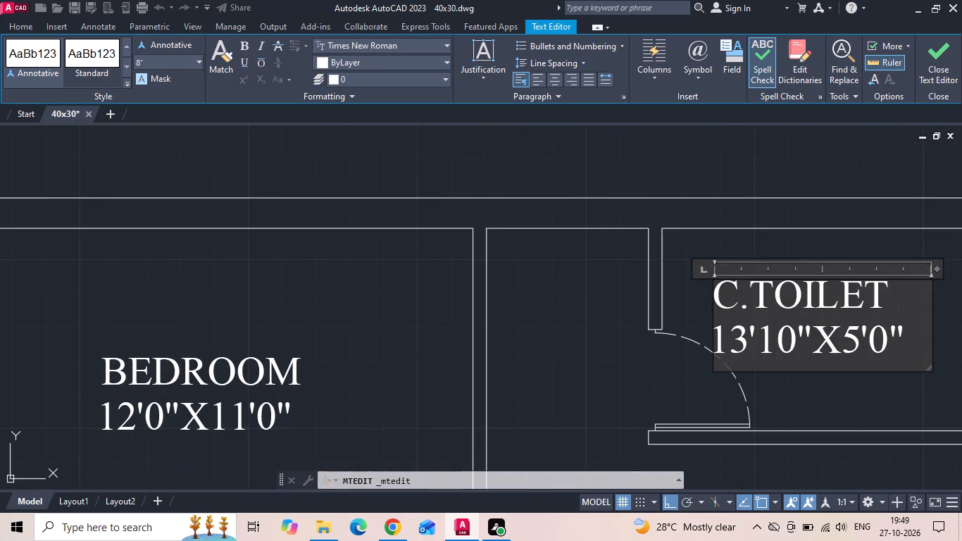
click(746, 335)
key(BackSpace)
key(BackSpace)
key(8)
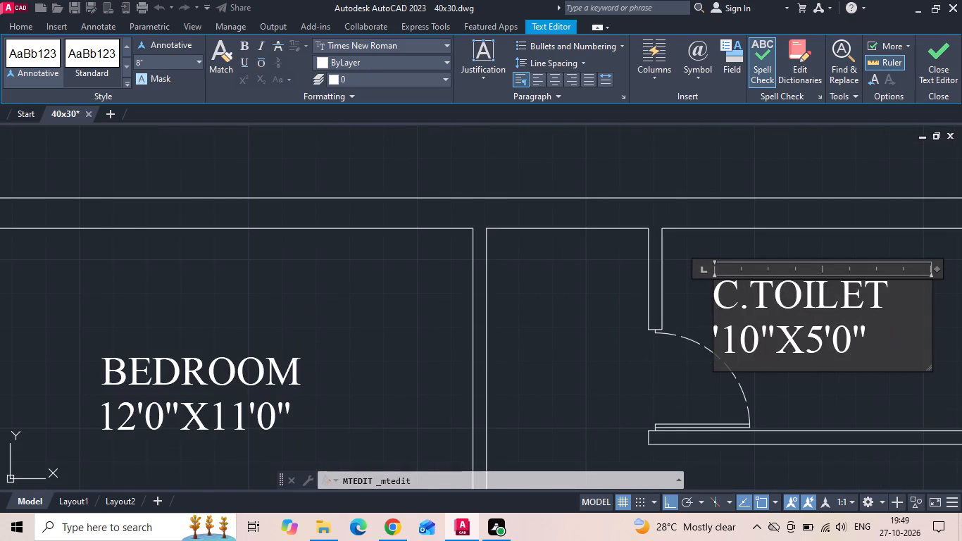
scroll(748, 337, down, 3)
click(731, 232)
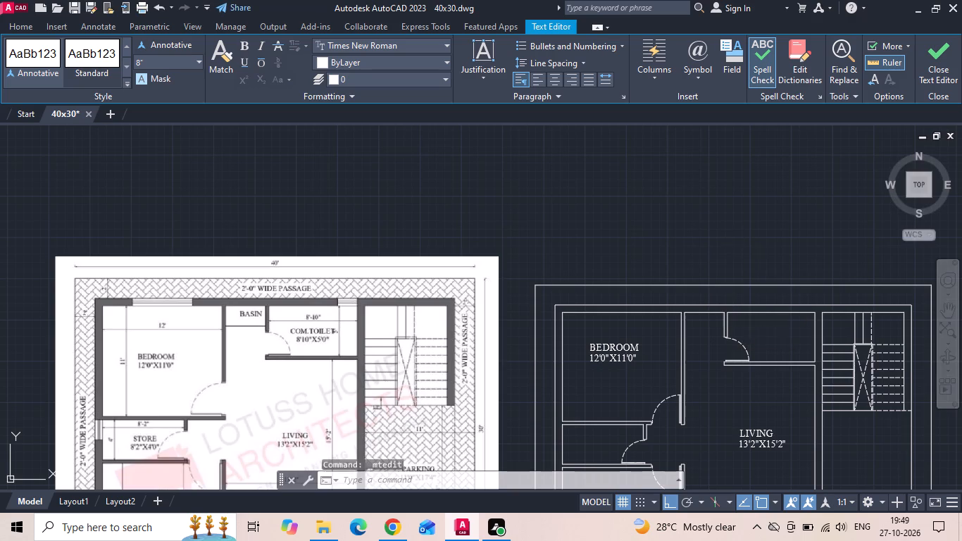
Move the C.TOILET label slightly to the right, away from the toilet's door swing.
scroll(762, 335, up, 1)
middle_drag(760, 334, 662, 304)
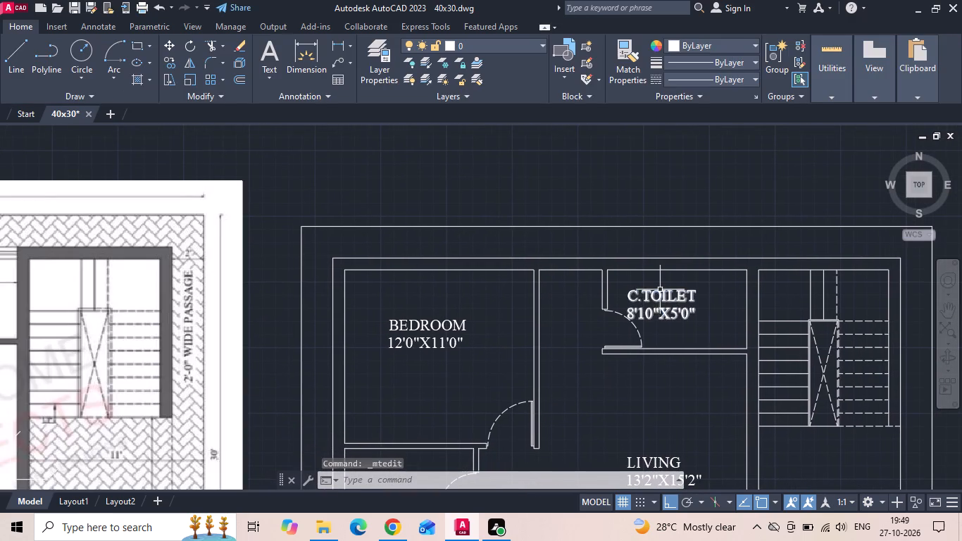
click(660, 290)
right_click(661, 289)
click(690, 249)
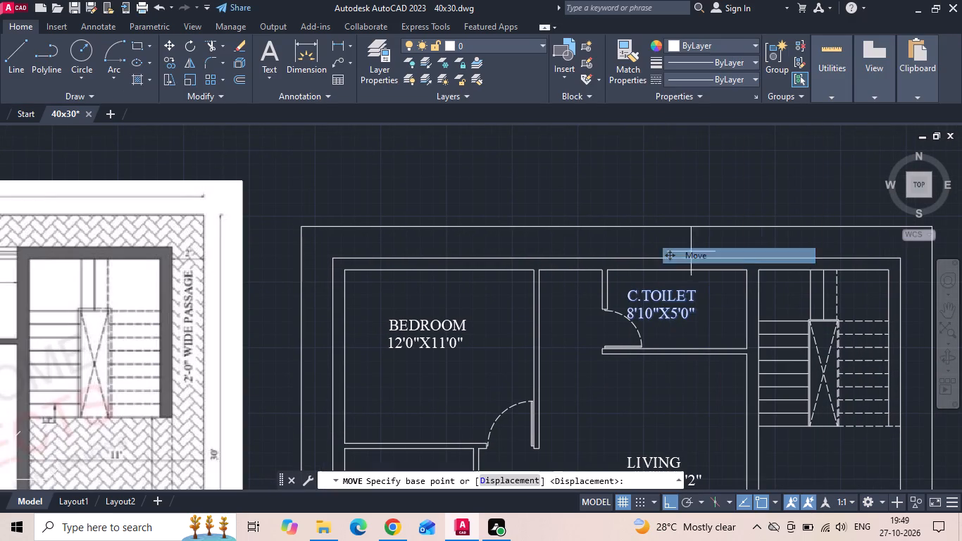
click(626, 404)
click(641, 405)
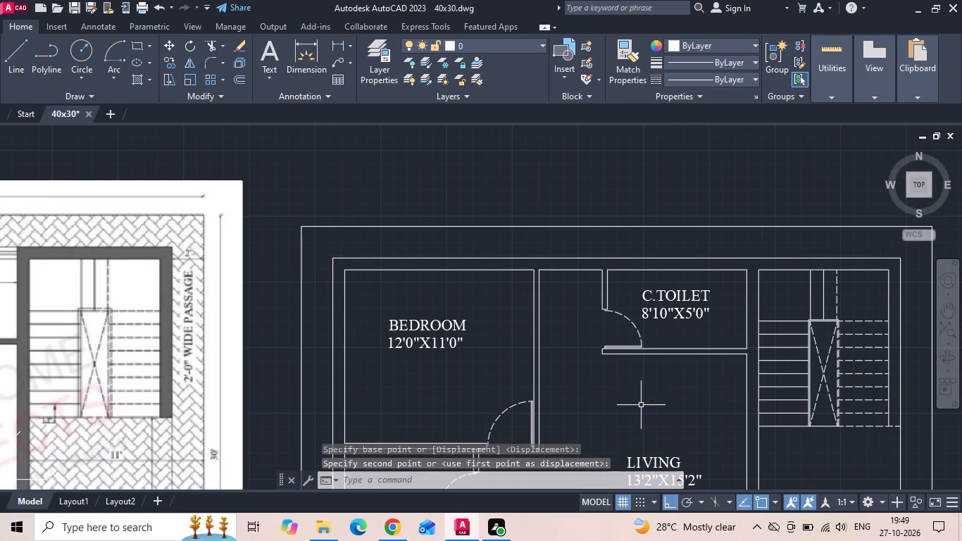
Move the C.TOILET label slightly straight down within the toilet.
click(690, 295)
right_click(689, 296)
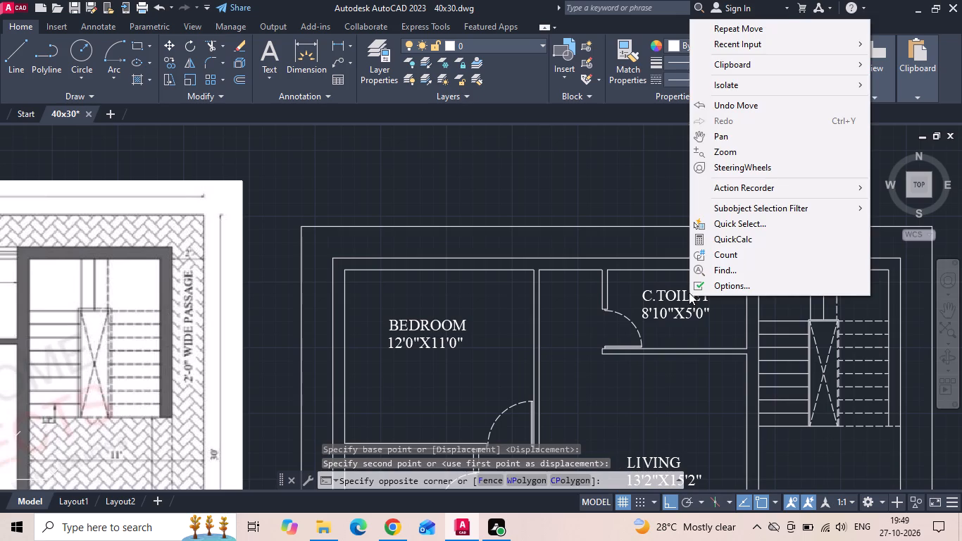
click(675, 292)
right_click(673, 292)
click(685, 259)
click(669, 393)
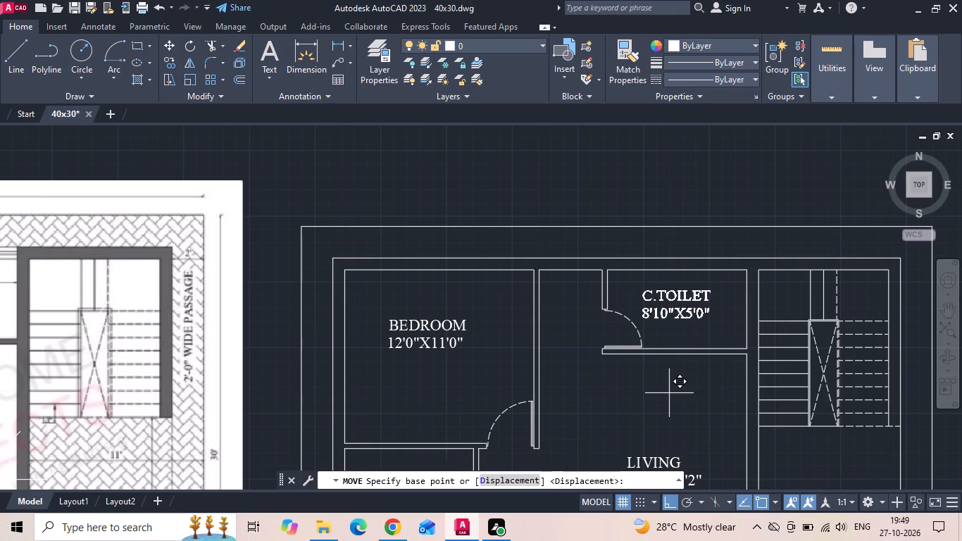
click(669, 398)
click(680, 292)
click(672, 301)
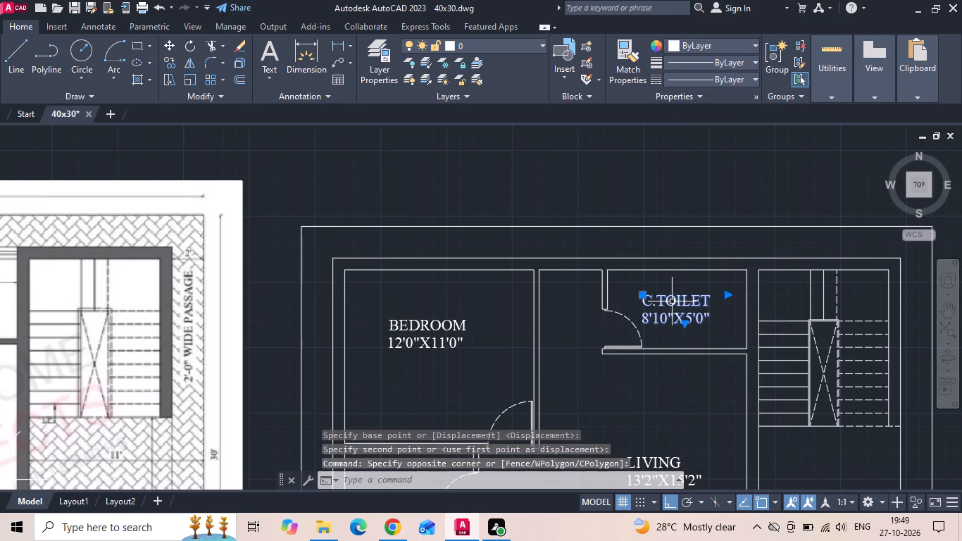
key(Escape)
click(454, 333)
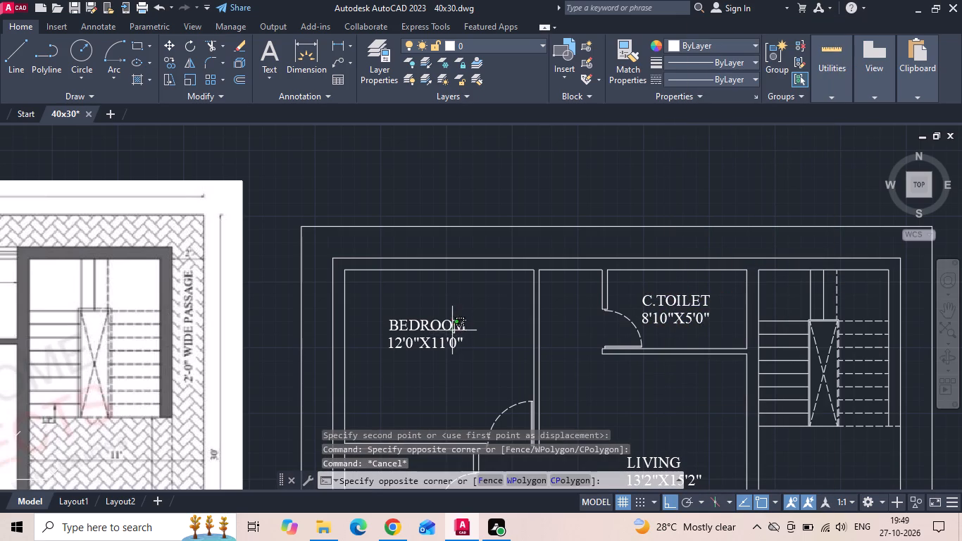
key(Escape)
Copy the C.TOILET label straight down to the living room and move the copy across into the store room above the kitchen.
click(654, 303)
right_click(654, 303)
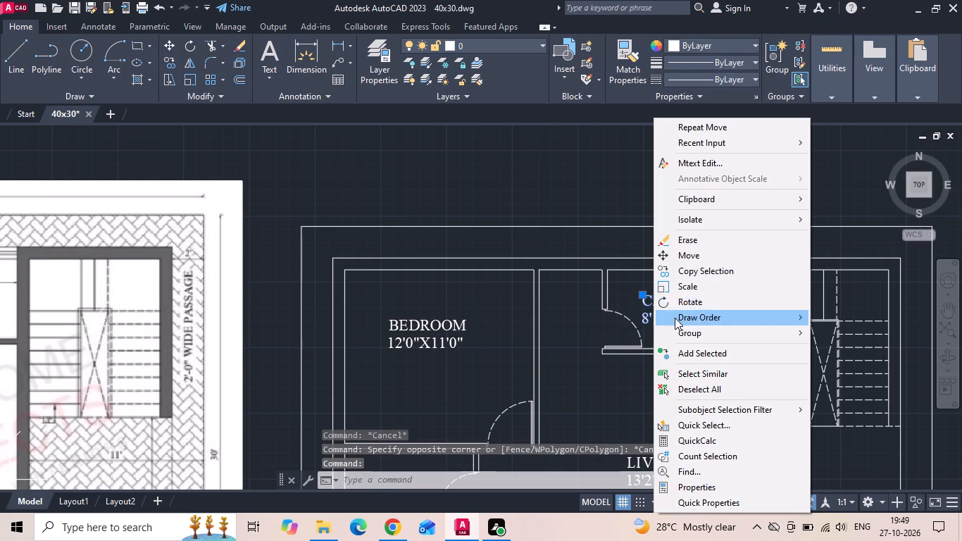
click(700, 275)
click(682, 309)
middle_drag(661, 370, 714, 143)
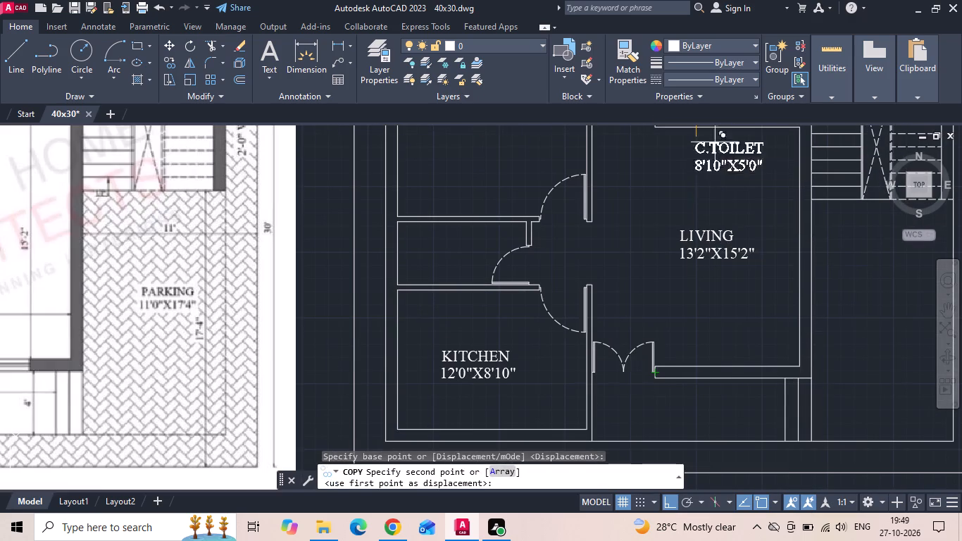
click(715, 232)
key(Escape)
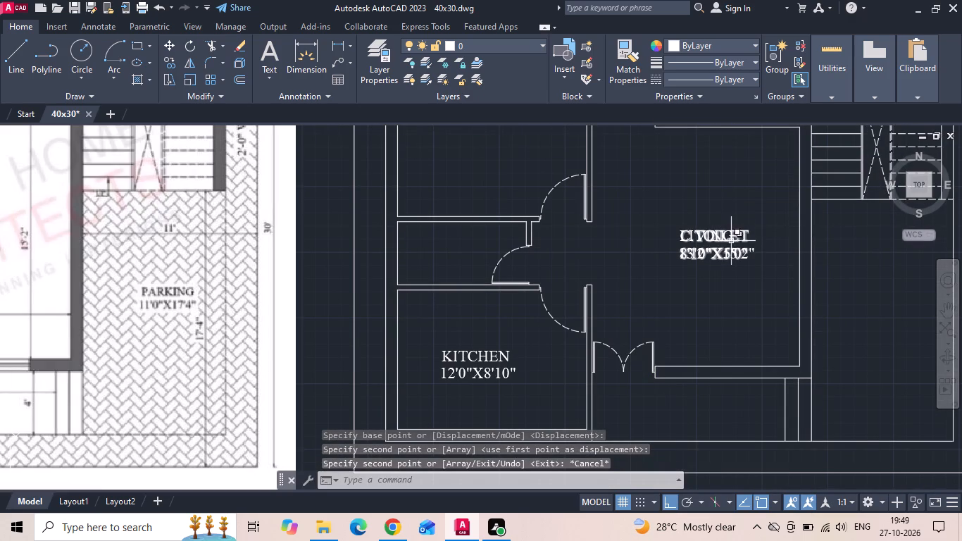
click(747, 230)
right_click(747, 230)
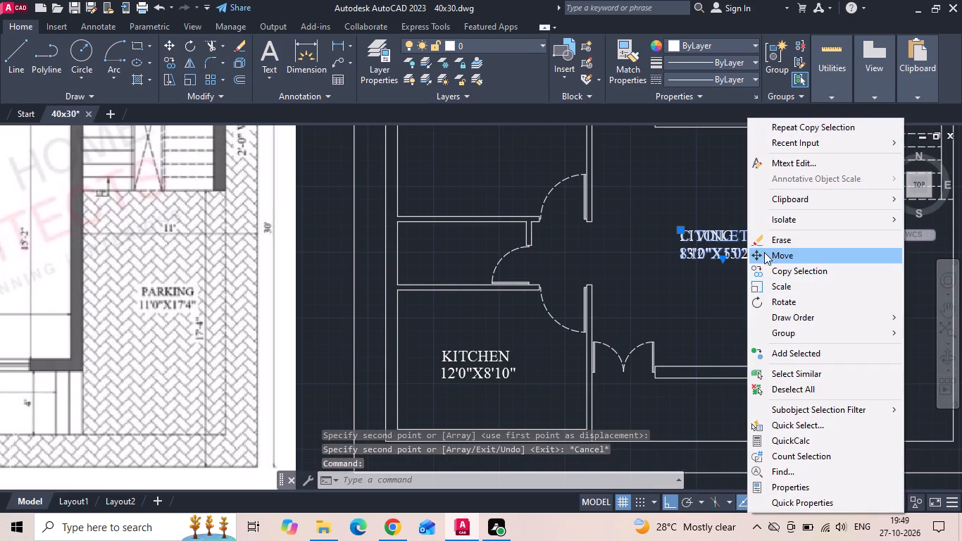
click(766, 255)
drag(720, 299, 685, 301)
click(461, 270)
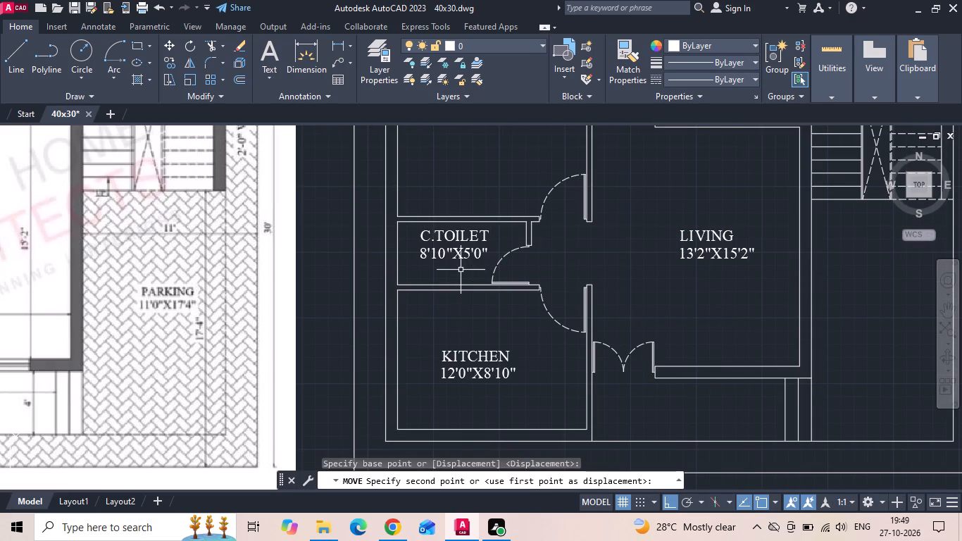
key(Escape)
Fine-tune the vertical position of the copied label inside the store room.
click(454, 239)
right_click(454, 238)
click(464, 259)
scroll(442, 245, up, 1)
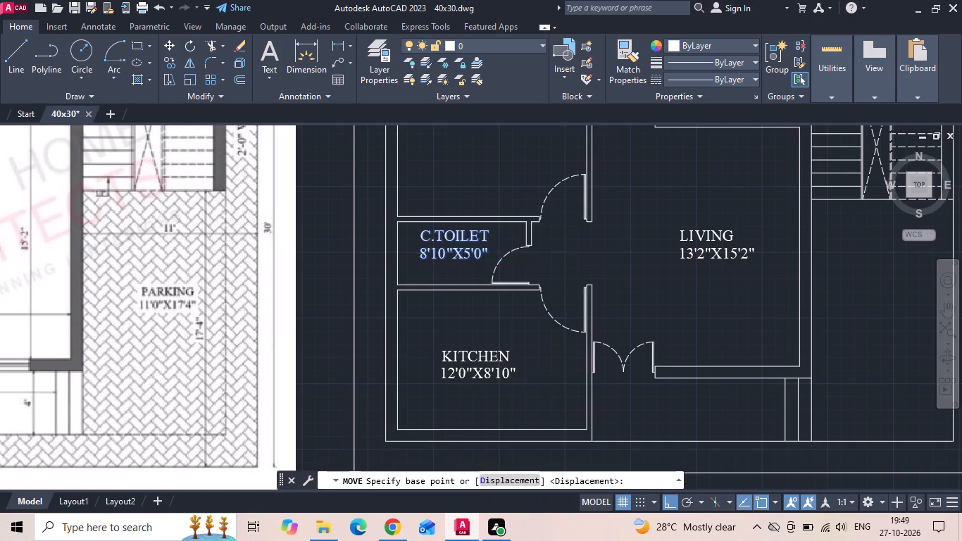
click(442, 244)
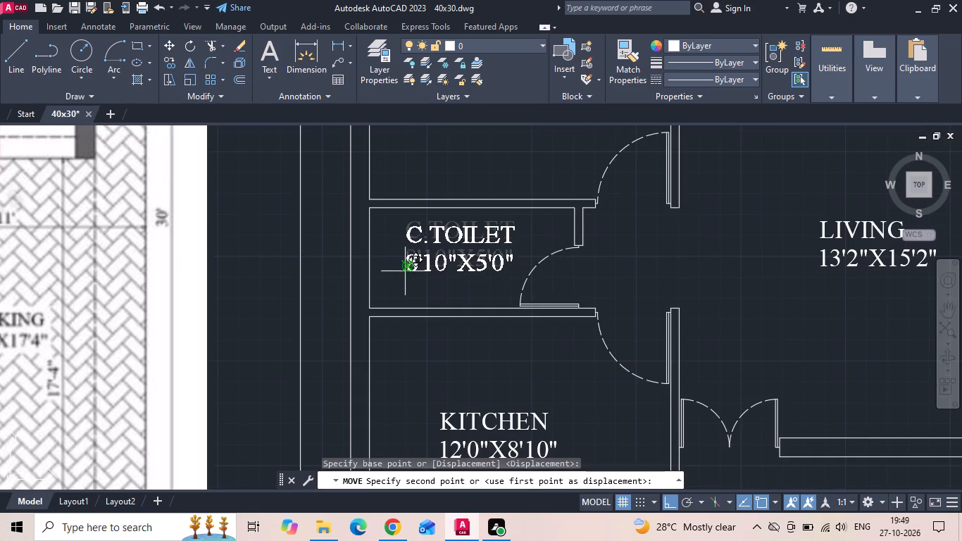
click(403, 276)
click(435, 256)
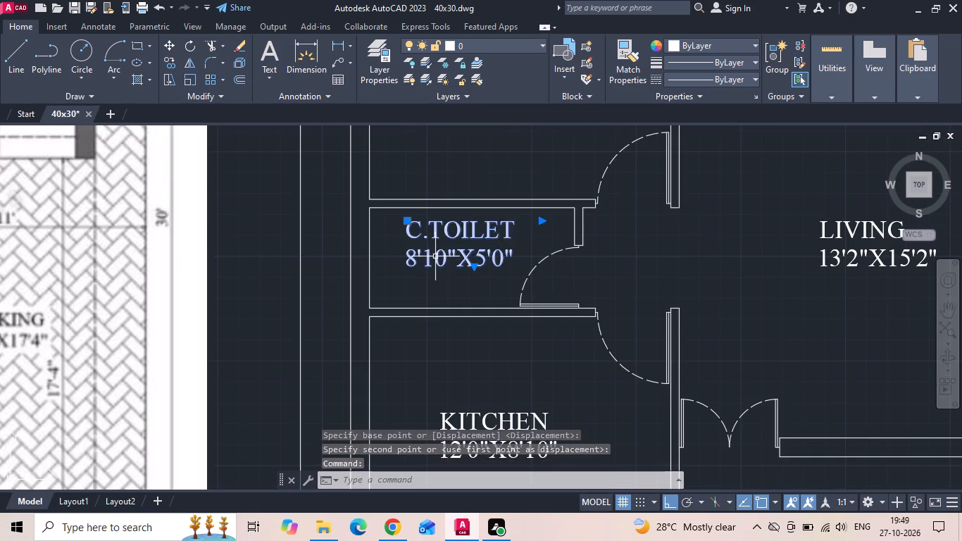
right_click(435, 256)
click(457, 263)
scroll(420, 256, up, 2)
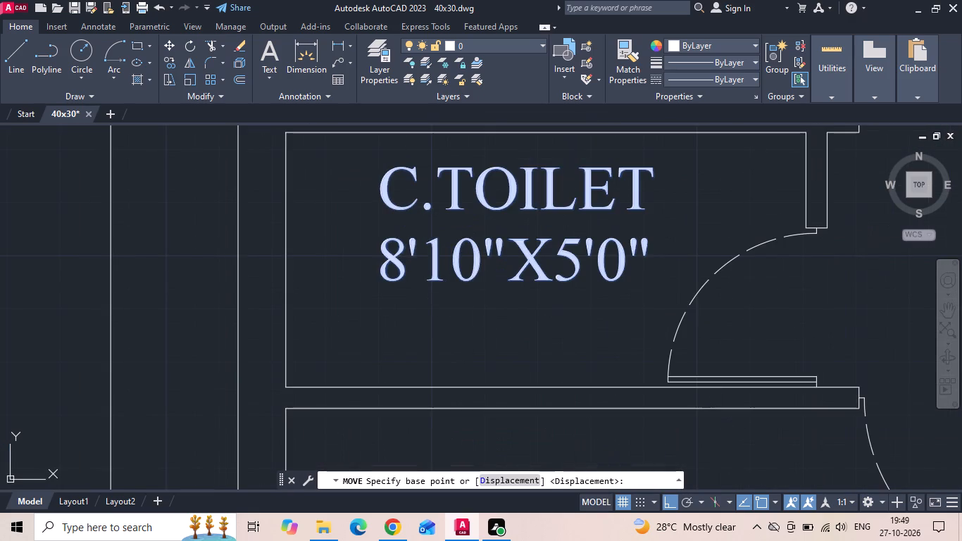
click(470, 332)
click(461, 349)
Change the size line of the store room's copied label to 8'2"X4'0", following the reference plan.
scroll(775, 326, down, 3)
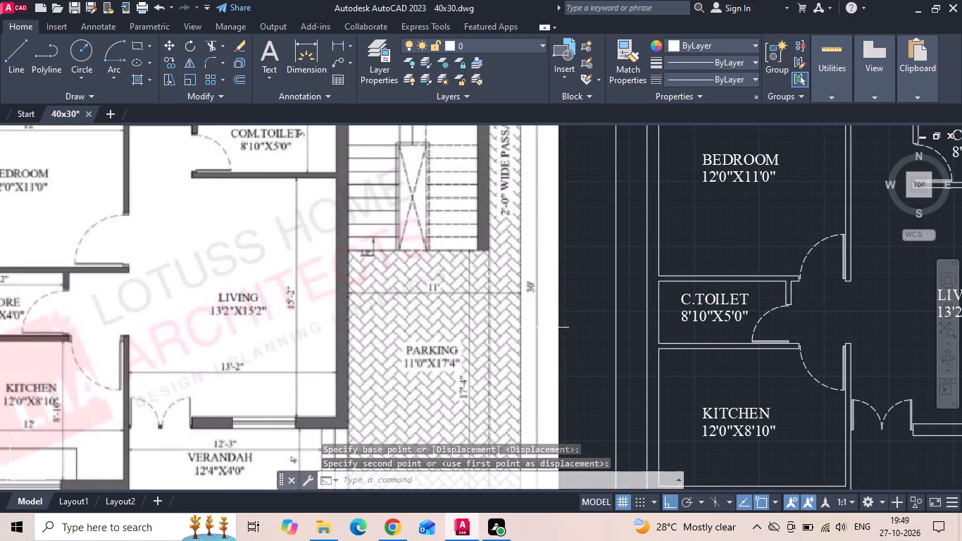
middle_drag(457, 321, 653, 317)
scroll(656, 316, down, 1)
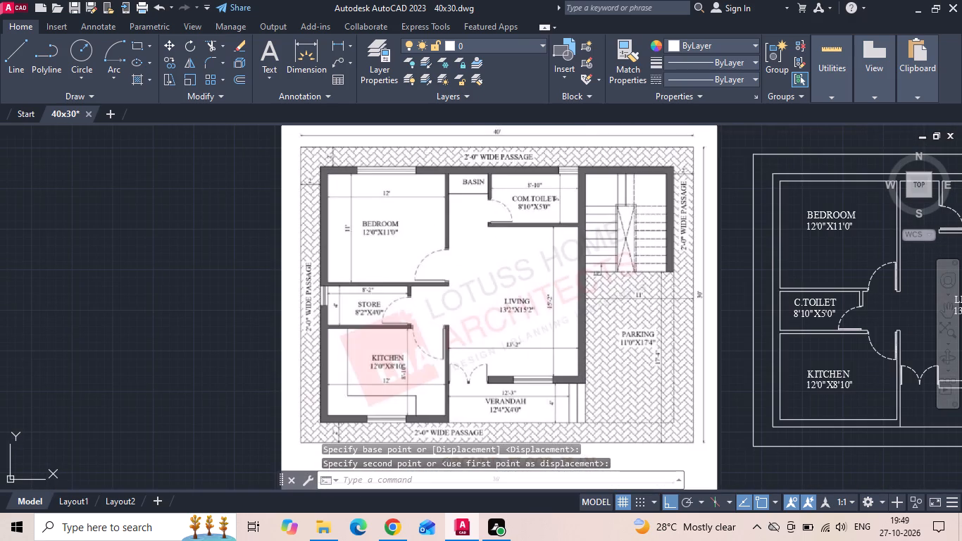
scroll(852, 333, up, 3)
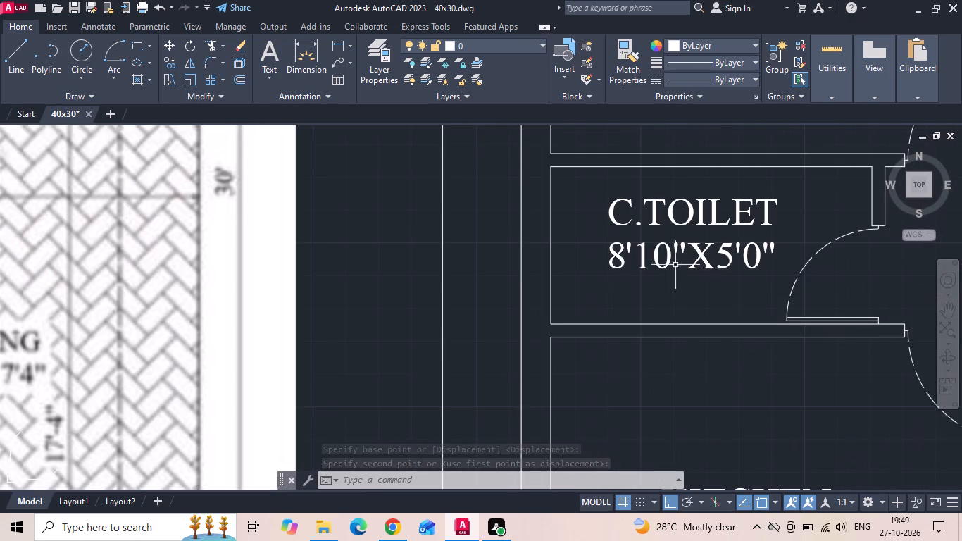
double_click(669, 251)
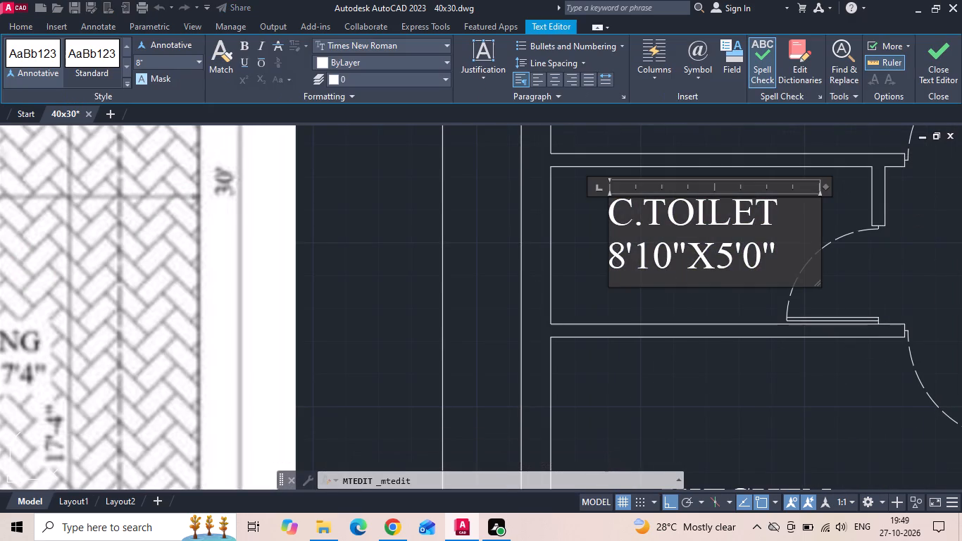
key(BackSpace)
key(BackSpace)
key(2)
click(715, 256)
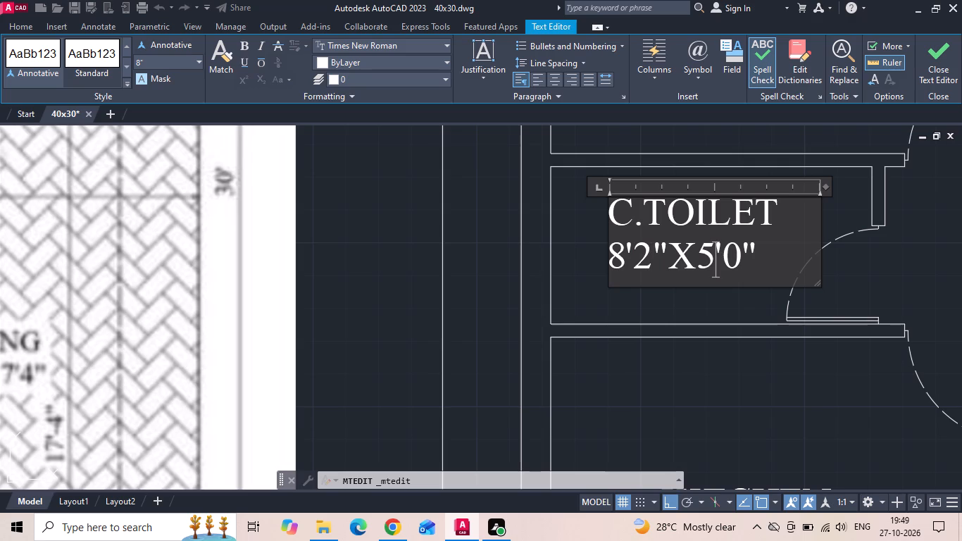
key(BackSpace)
key(4)
Replace the room name in the store room's label with STORE and finish the text edit.
drag(774, 221, 494, 230)
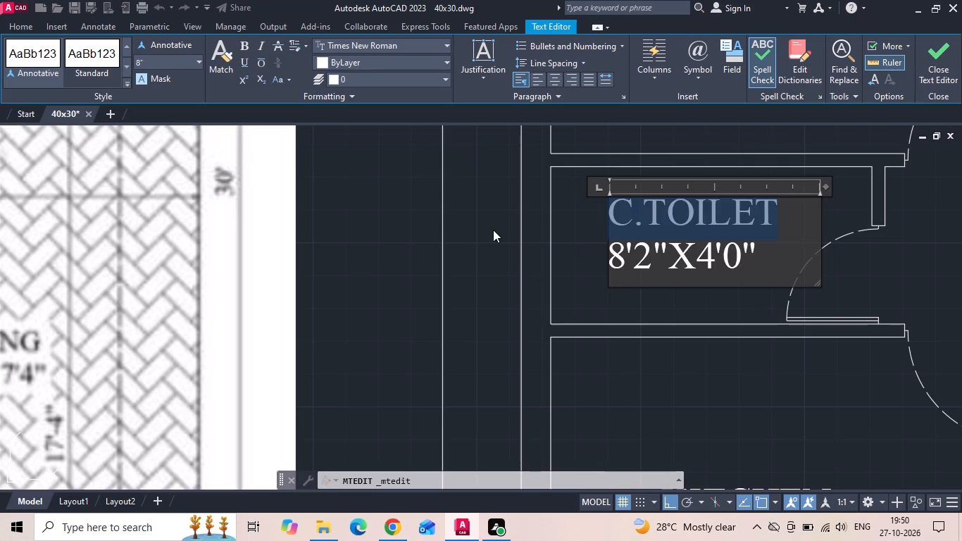
key(BackSpace)
text(STORE)
scroll(650, 288, down, 3)
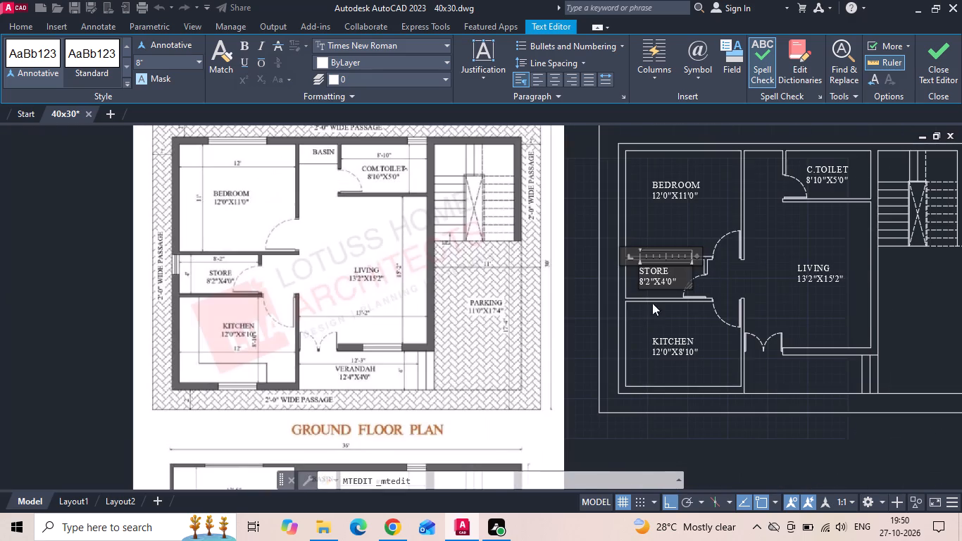
click(649, 309)
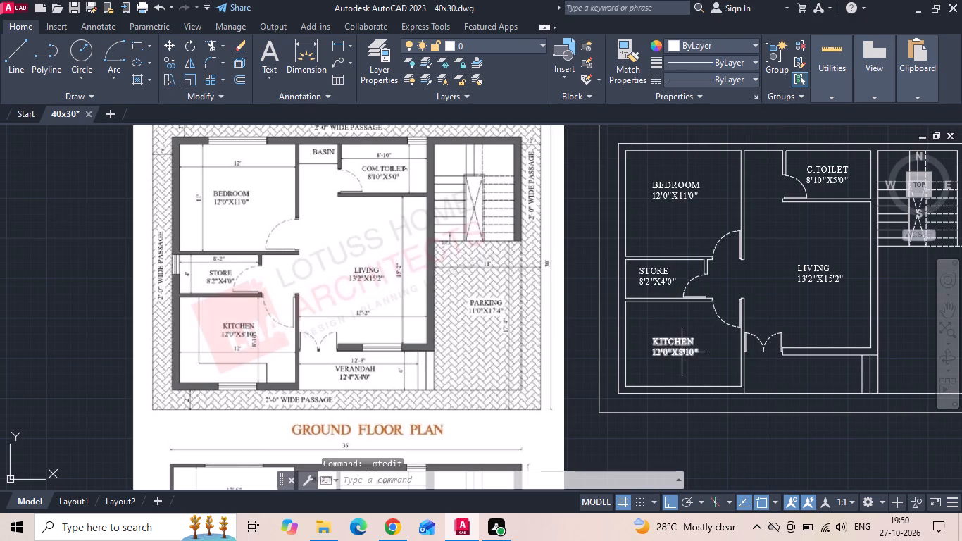
Copy the KITCHEN label horizontally to two places: the parking area and the front wall above the verandah.
click(682, 352)
right_click(682, 352)
click(725, 272)
middle_drag(690, 314, 646, 304)
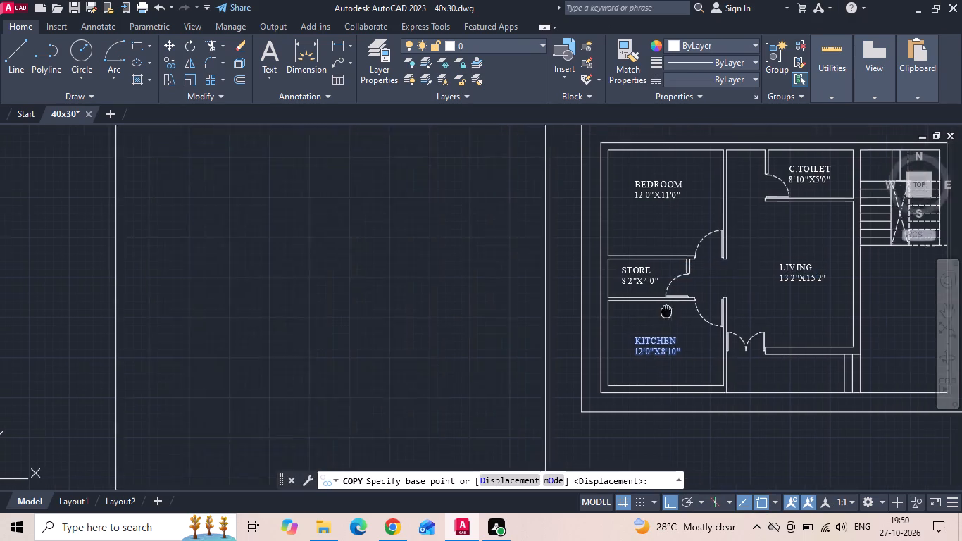
middle_drag(646, 304, 608, 289)
drag(611, 316, 621, 317)
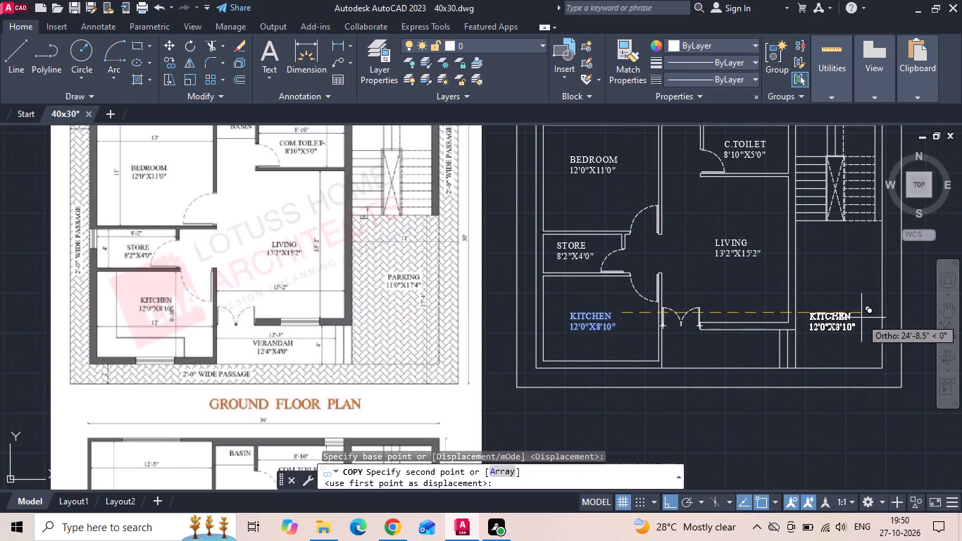
click(863, 317)
click(746, 352)
key(Escape)
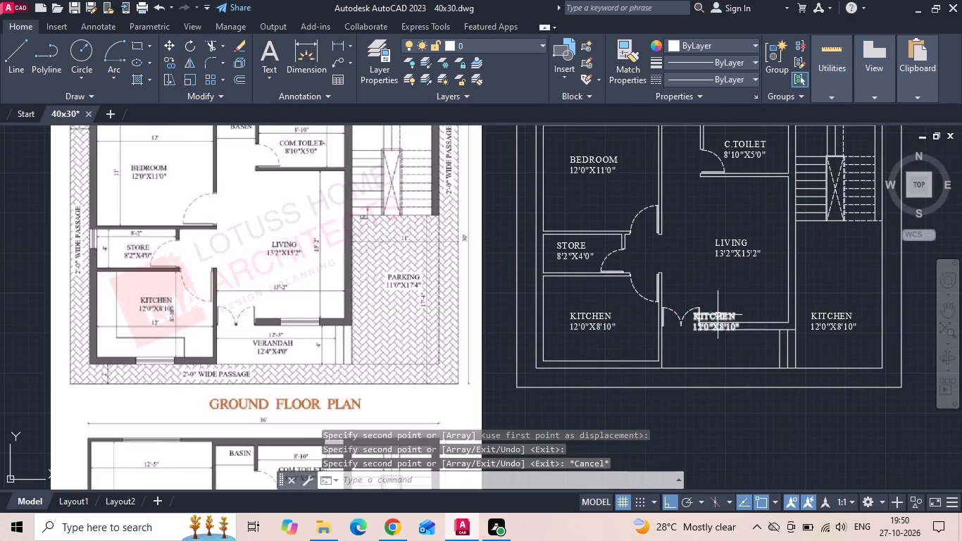
Move the KITCHEN label copy beside the double door straight down about 3' into the verandah.
click(717, 311)
right_click(717, 309)
click(739, 254)
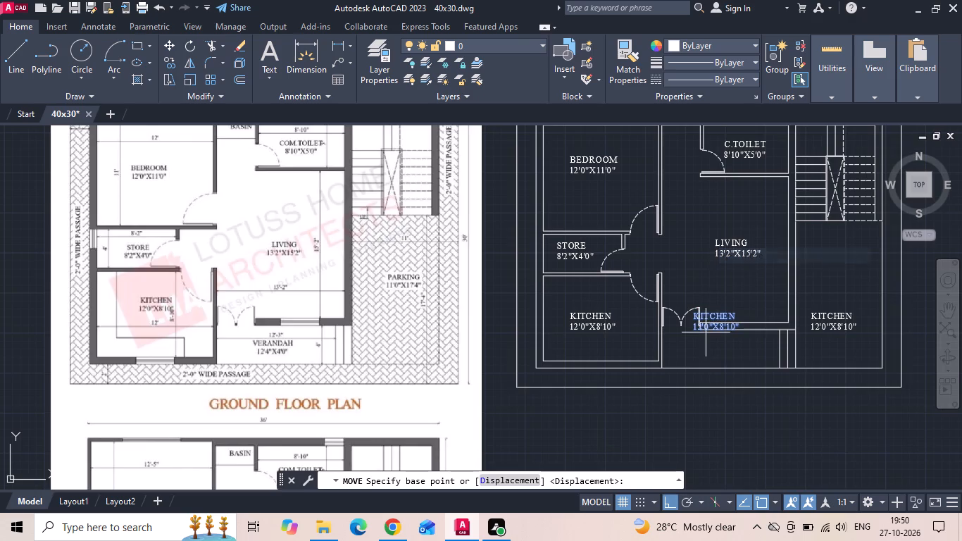
middle_drag(705, 335, 716, 303)
scroll(718, 299, up, 1)
drag(738, 269, 740, 291)
scroll(739, 305, up, 2)
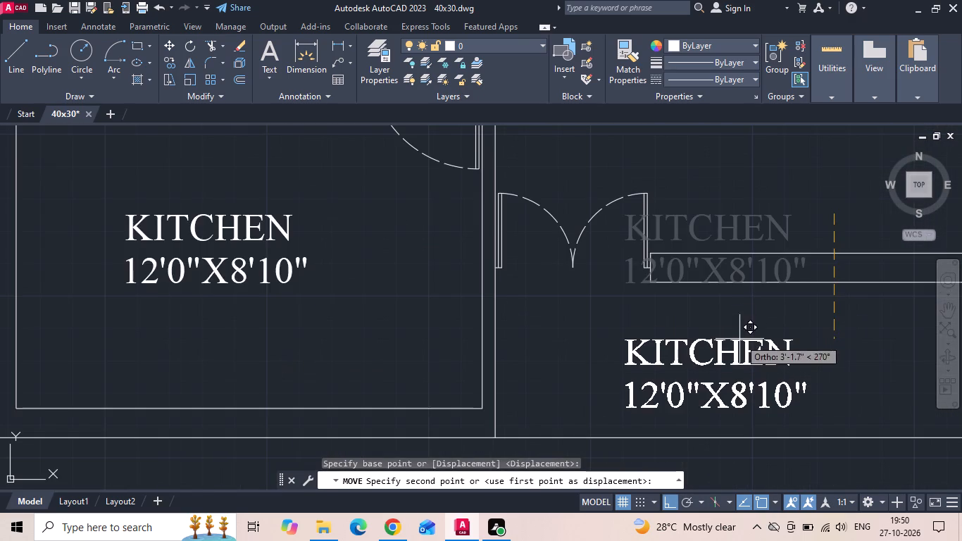
click(754, 331)
Move the KITCHEN label copy in the verandah slightly to the right.
scroll(759, 303, down, 3)
click(759, 317)
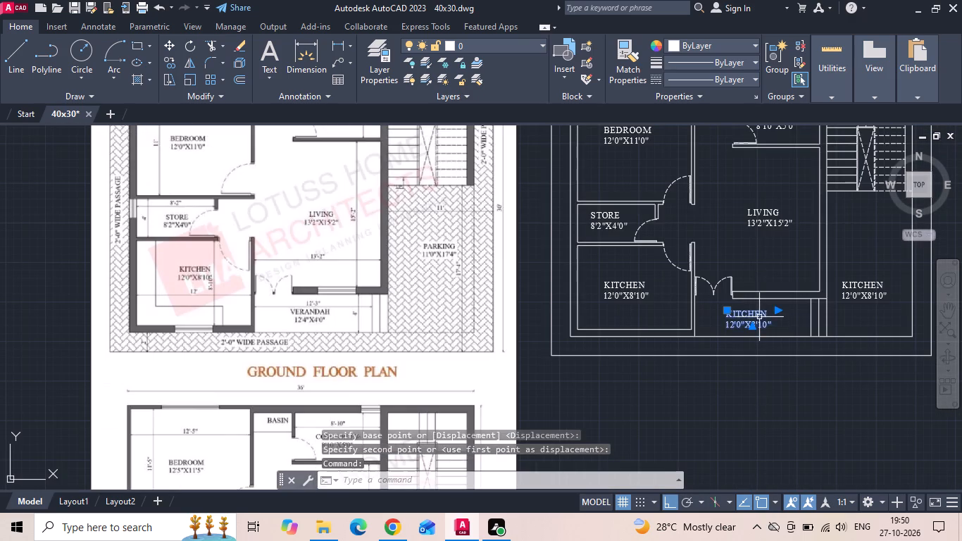
right_click(759, 317)
click(782, 260)
click(732, 403)
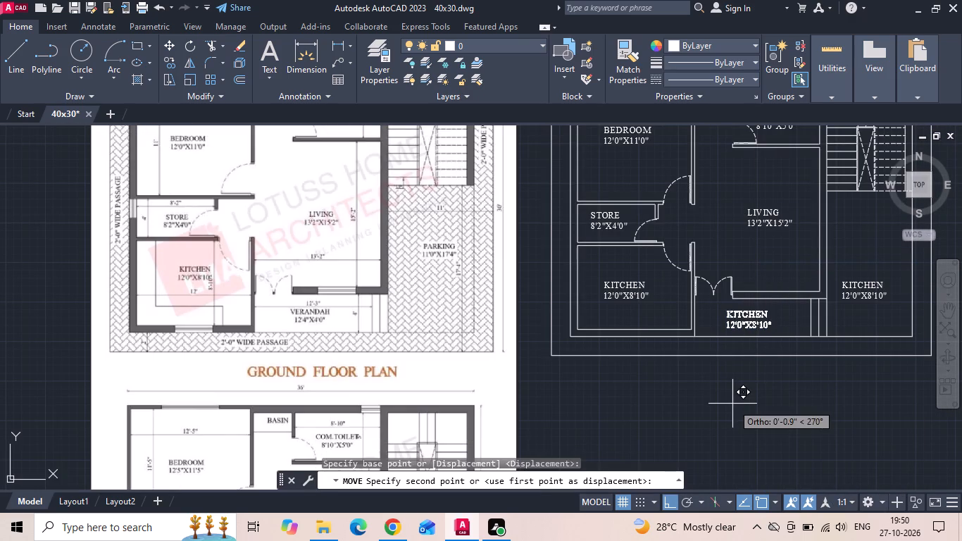
click(739, 402)
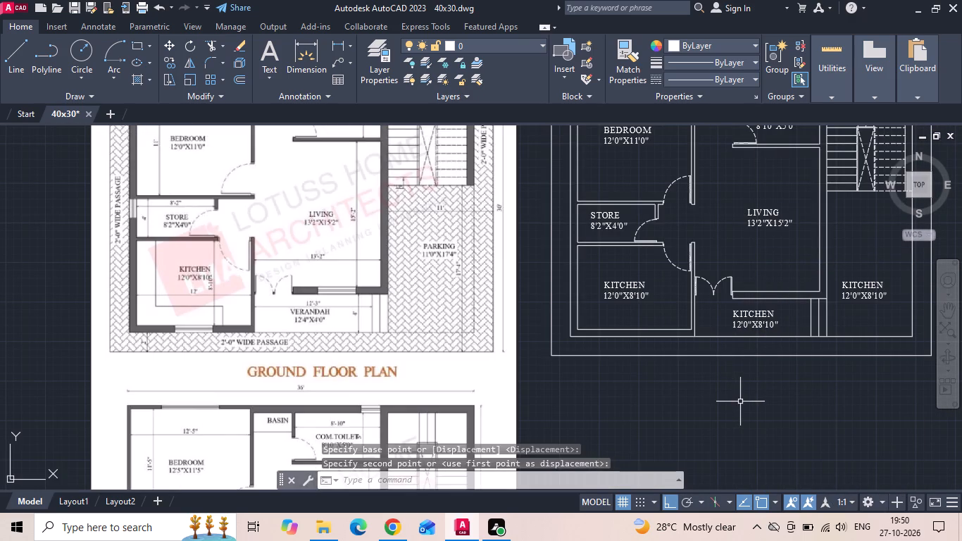
Replace the room name in the verandah's KITCHEN label copy with VERANDAH.
double_click(768, 313)
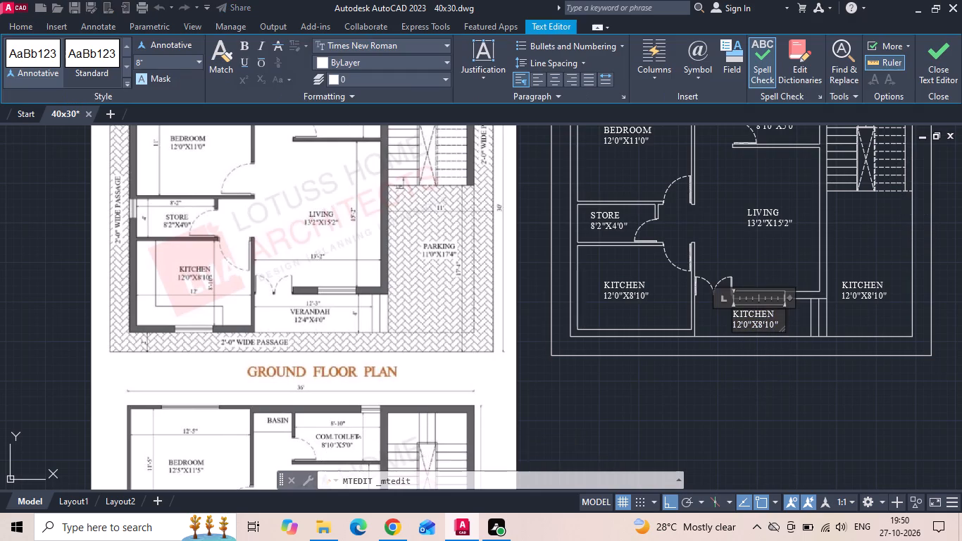
scroll(768, 314, up, 2)
middle_drag(767, 315, 802, 313)
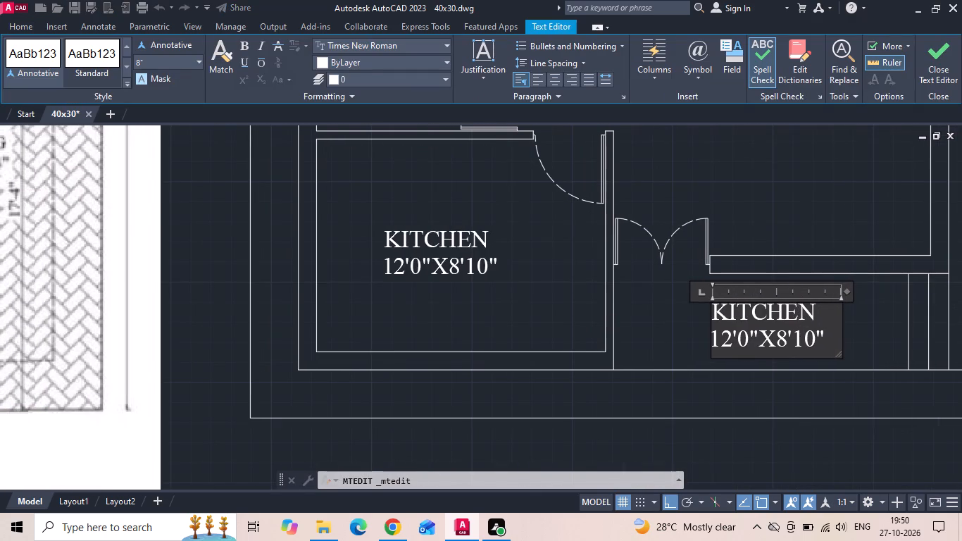
click(816, 313)
key(BackSpace)
key(BackSpace)
key(BackSpace)
key(BackSpace)
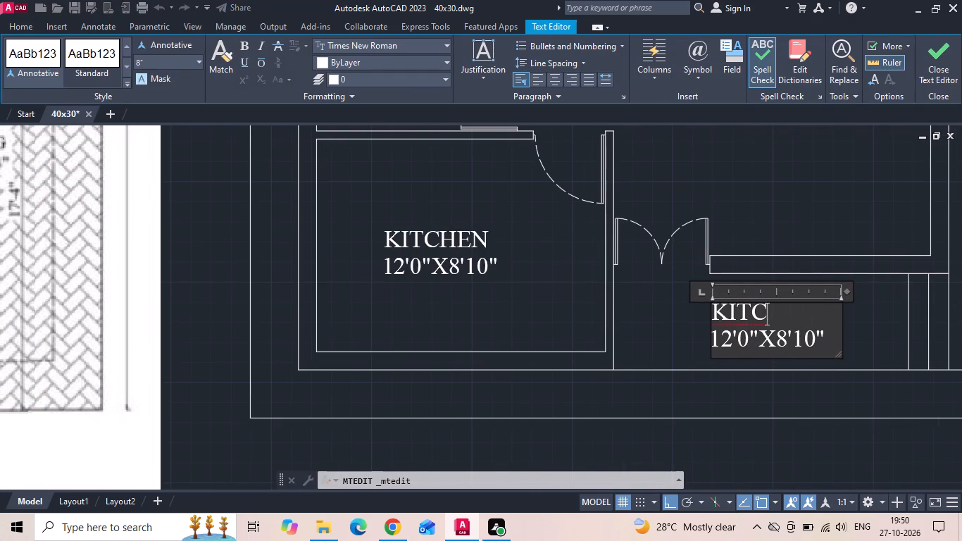
key(BackSpace)
key(BackSpace)
key(BackSpace)
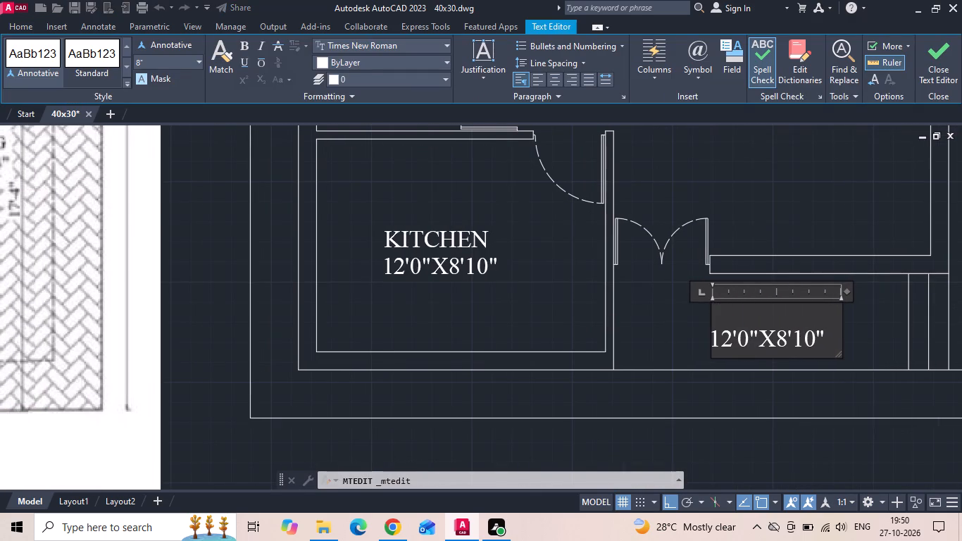
scroll(816, 313, down, 2)
scroll(816, 313, up, 2)
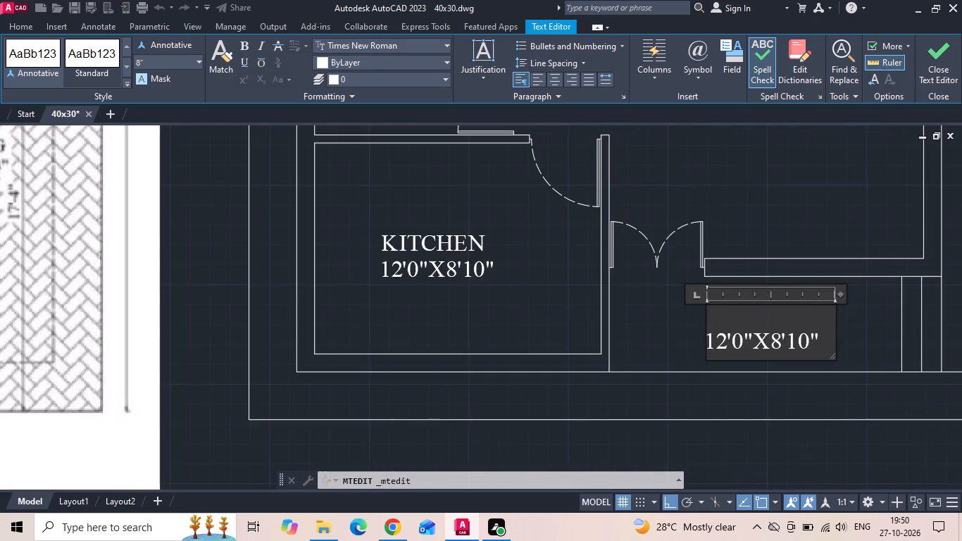
middle_drag(816, 312, 828, 309)
scroll(829, 309, down, 1)
middle_drag(829, 309, 942, 298)
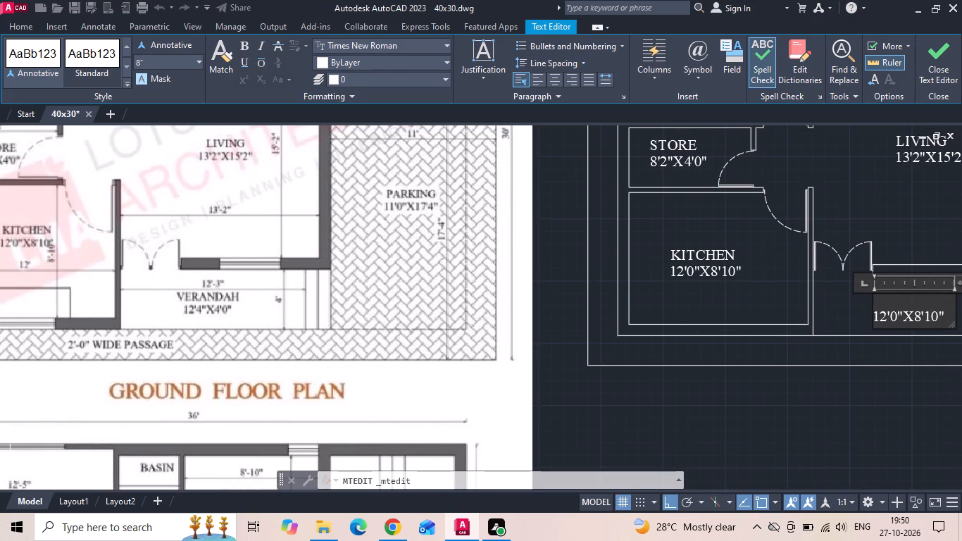
scroll(942, 298, down, 1)
scroll(942, 298, up, 1)
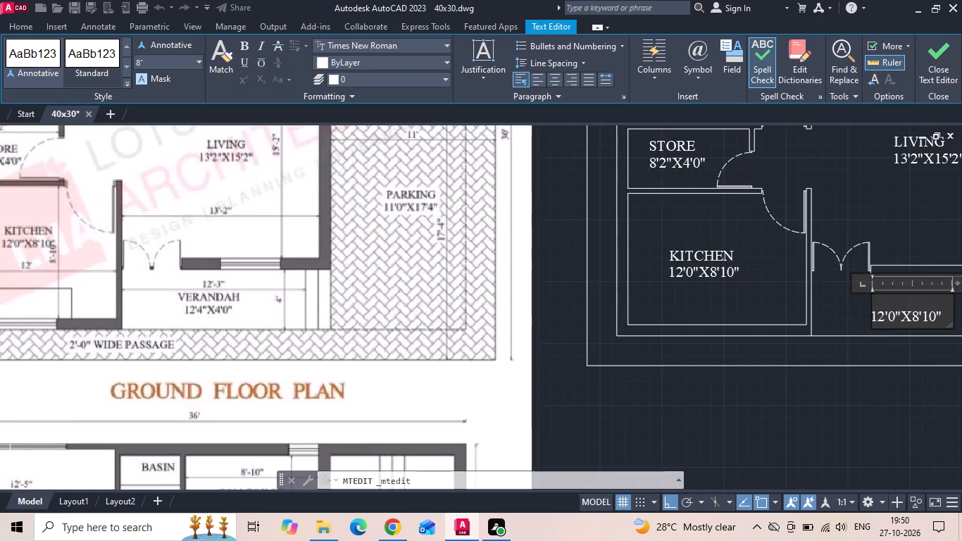
middle_click(650, 342)
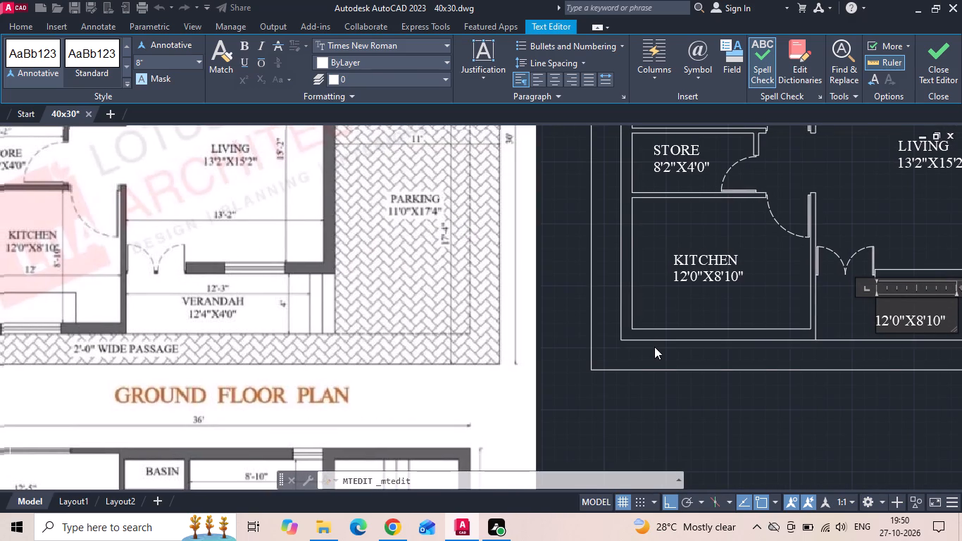
key(v)
key(e)
text(RA)
key(n)
text(DA)
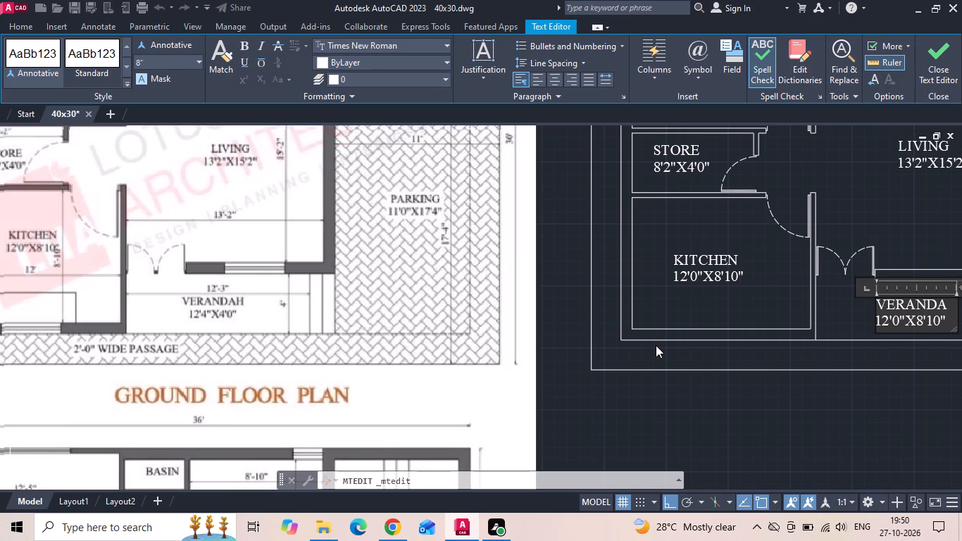
key(h)
Change the size line of the VERANDAH label to 12'4"X4'0" and finish the text edit.
click(898, 321)
key(BackSpace)
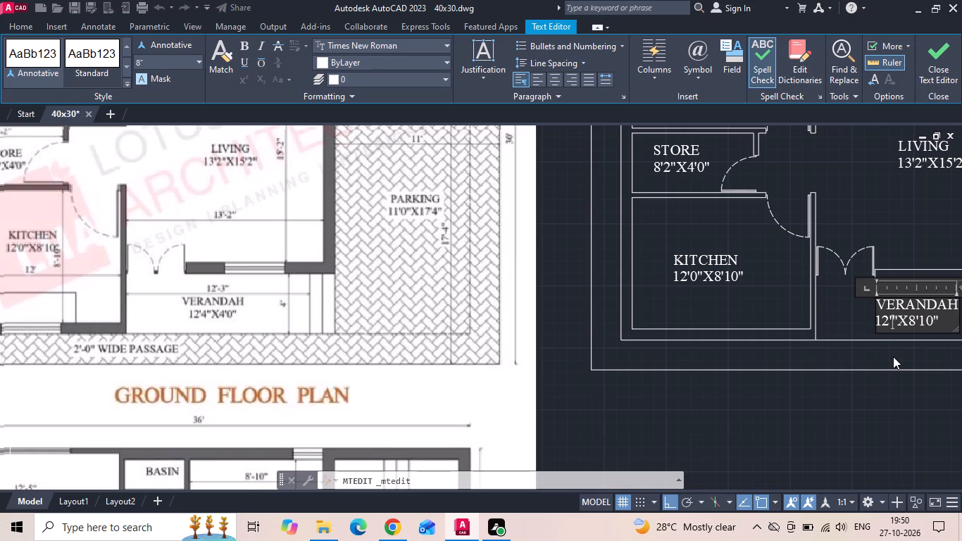
key(4)
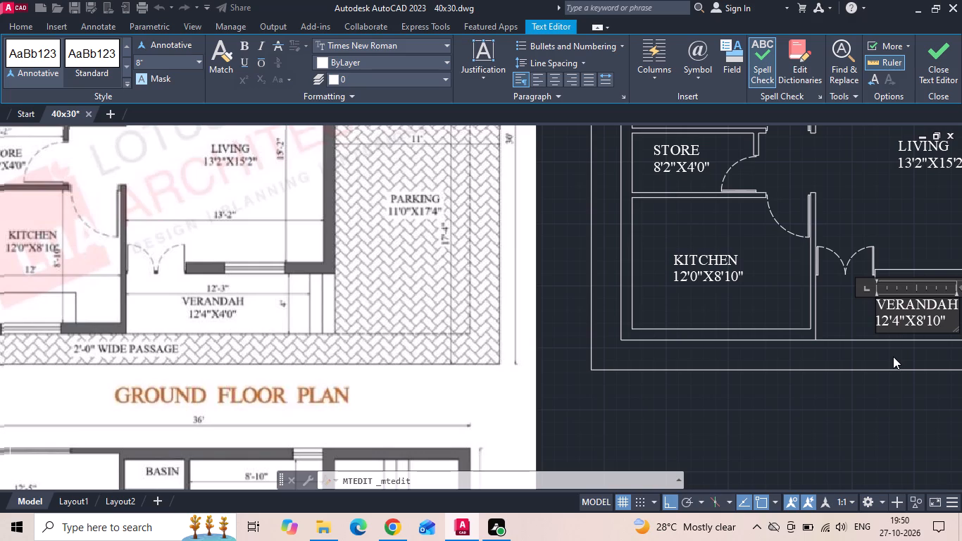
middle_drag(892, 354, 851, 359)
click(882, 326)
key(BackSpace)
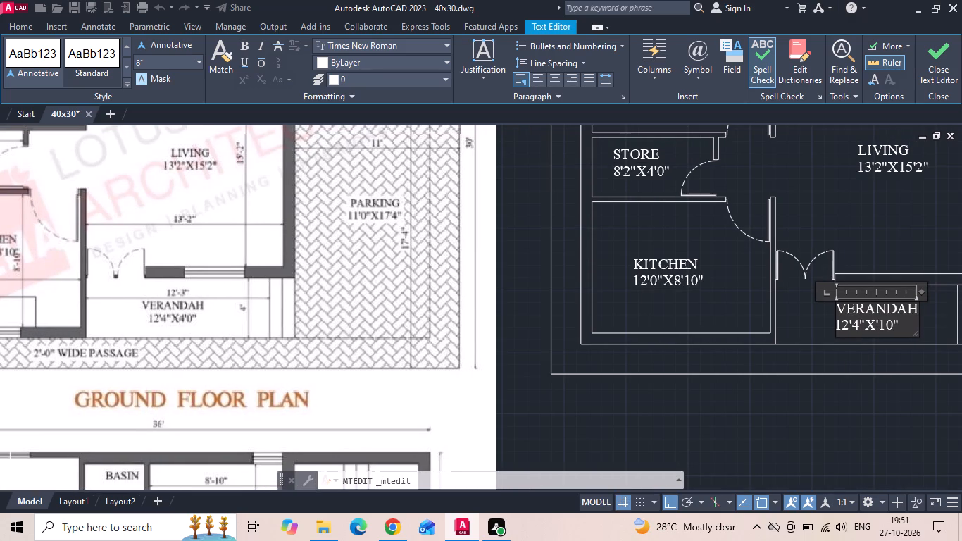
key(4)
click(900, 325)
click(892, 323)
key(BackSpace)
click(844, 402)
Measure the verandah's width from the kitchen wall with temporary linear dimensions, first to the far step line and again to the nearest one.
scroll(556, 354, down, 2)
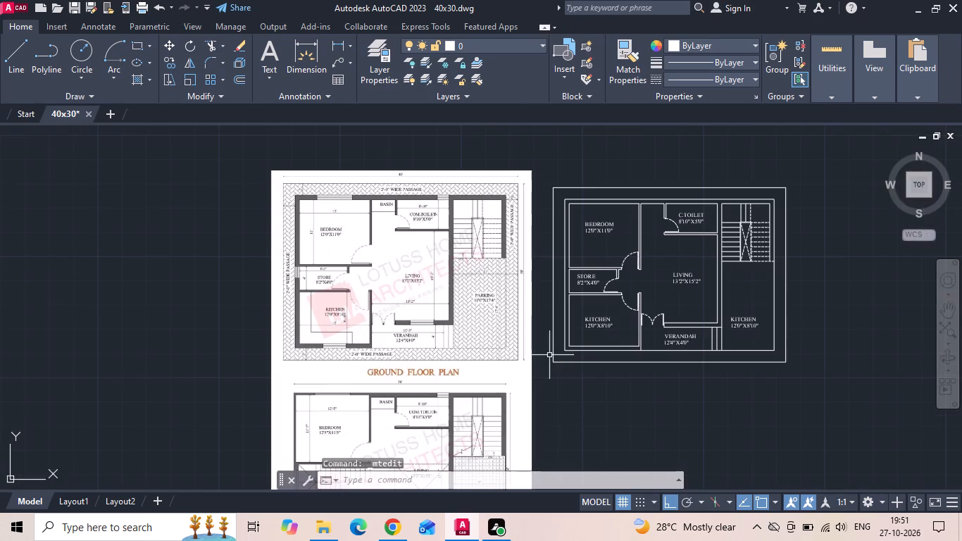
click(334, 44)
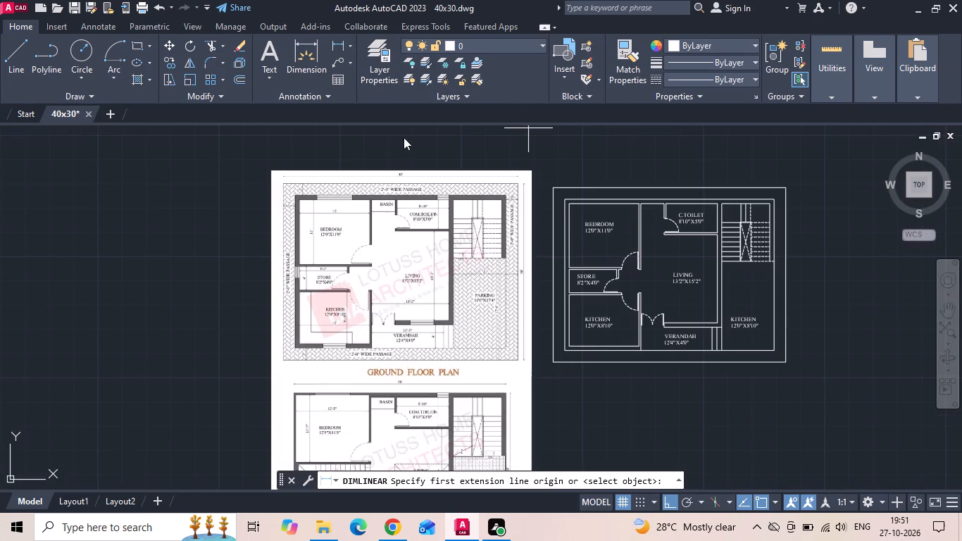
scroll(716, 364, up, 2)
click(725, 267)
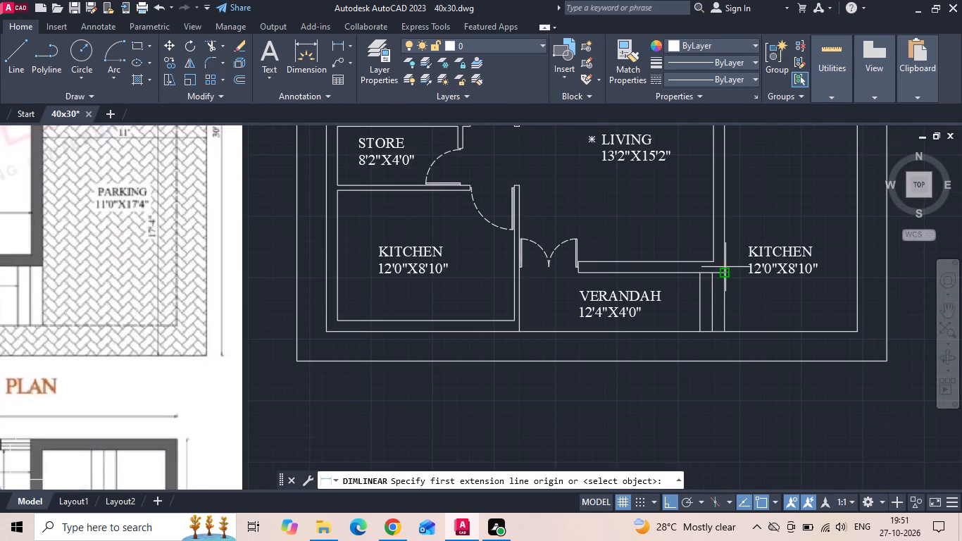
scroll(539, 273, up, 1)
click(504, 273)
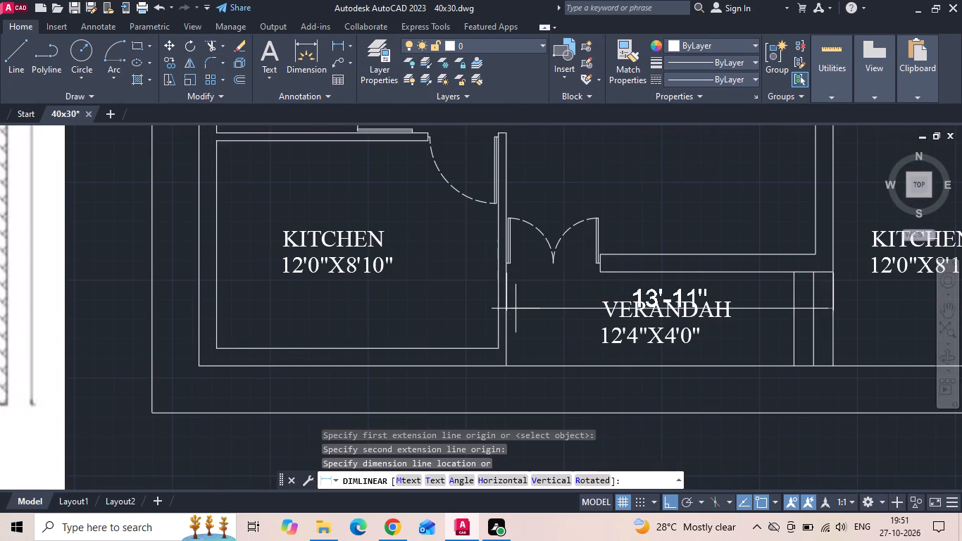
key(Escape)
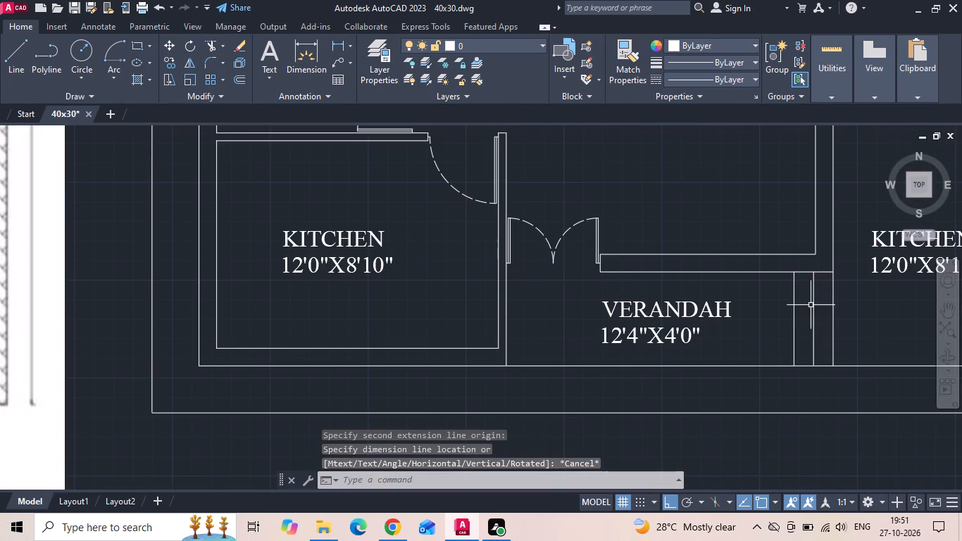
key(space)
click(792, 287)
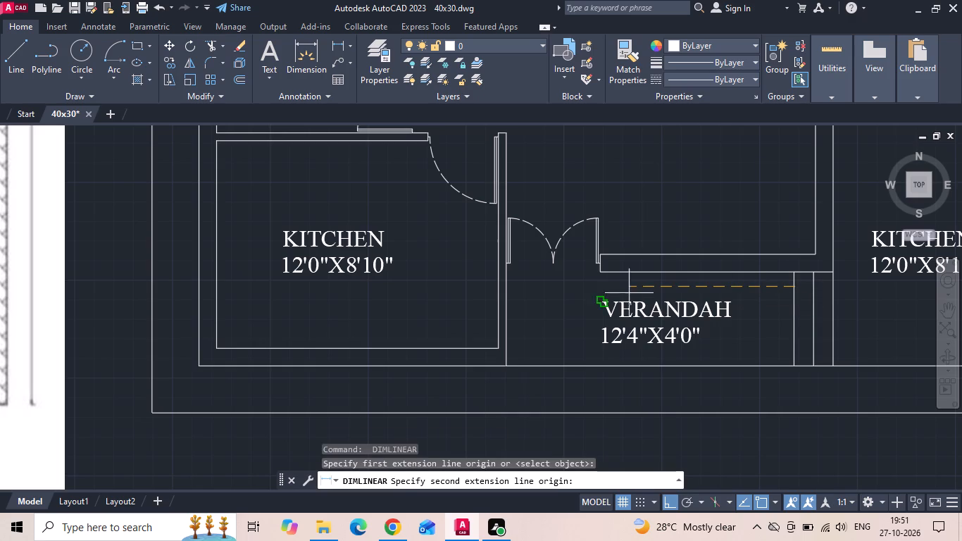
click(511, 284)
key(Escape)
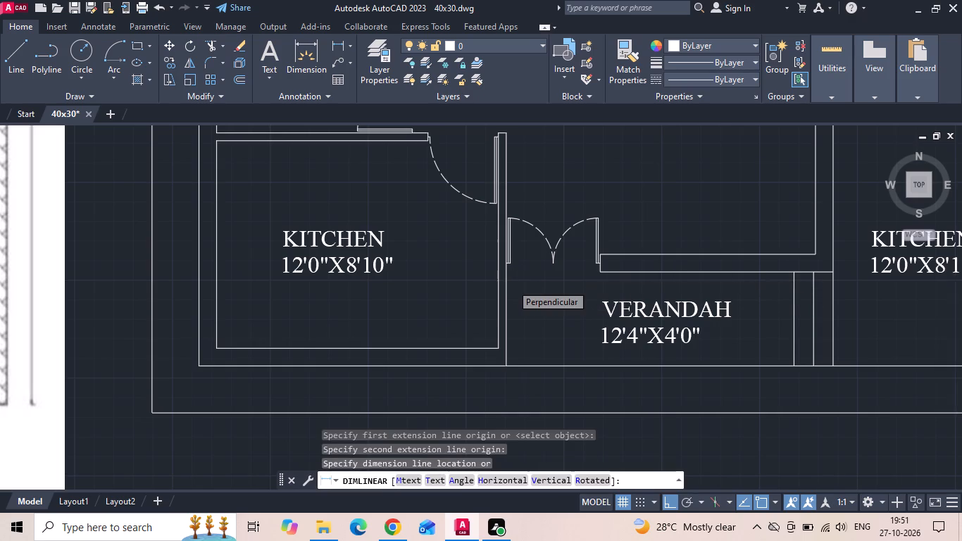
Correct the width in the VERANDAH label so its size line reads 12'3"X4'0".
double_click(632, 340)
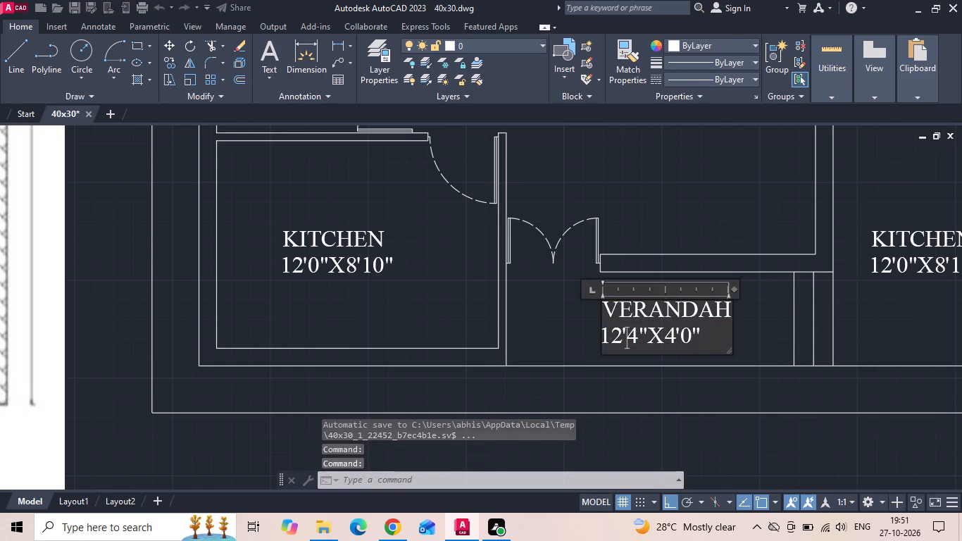
click(637, 340)
key(BackSpace)
key(3)
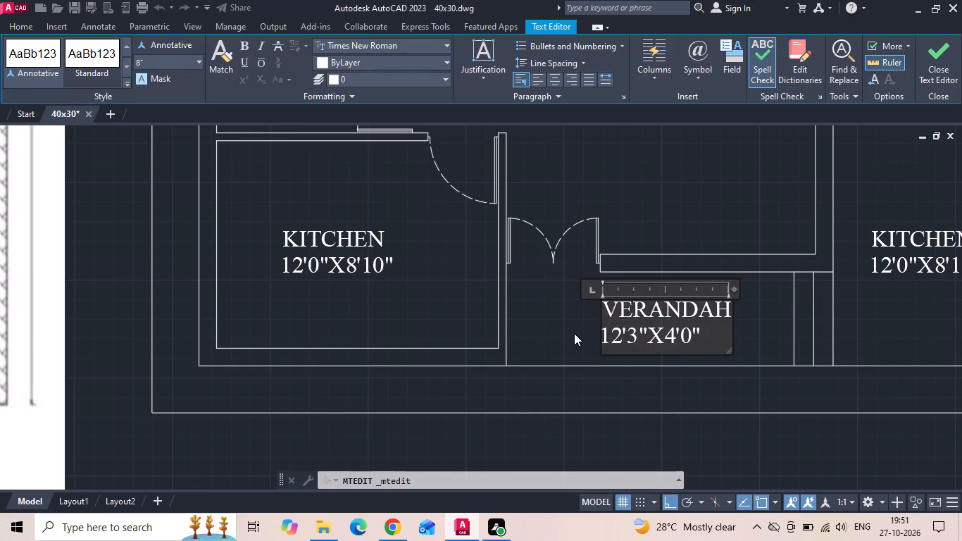
click(574, 333)
Measure the living room's depth between the front wall and the toilet wall with temporary linear dimensions.
scroll(570, 349, down, 2)
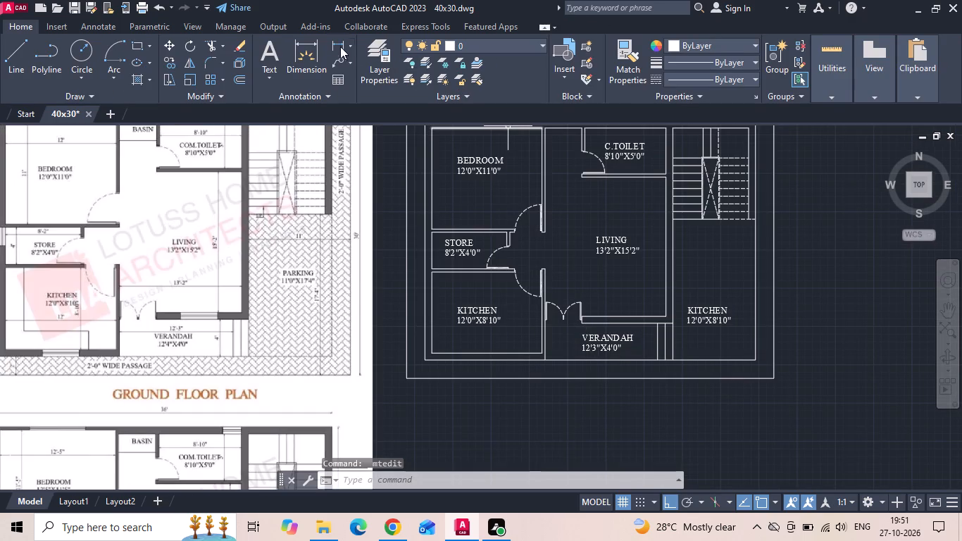
click(331, 41)
click(631, 315)
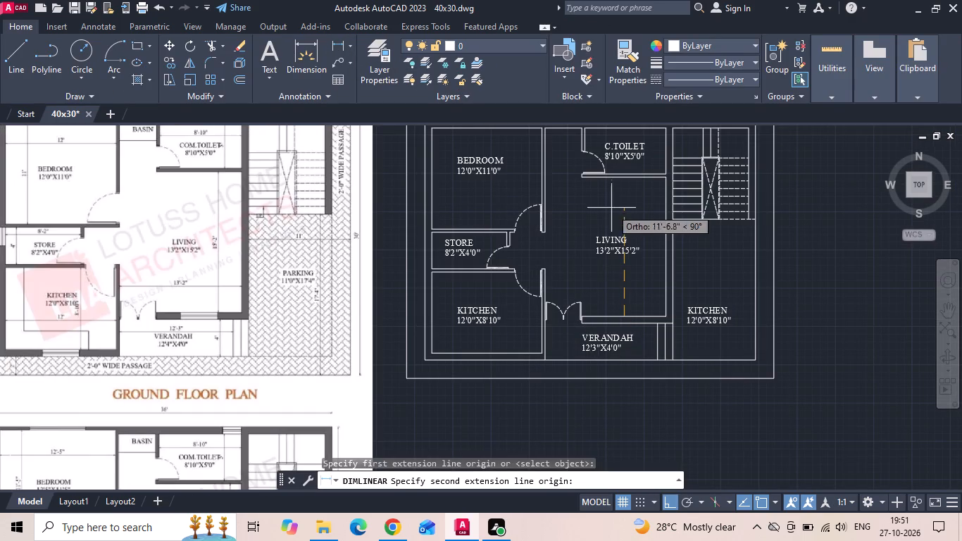
click(621, 175)
scroll(641, 218, up, 2)
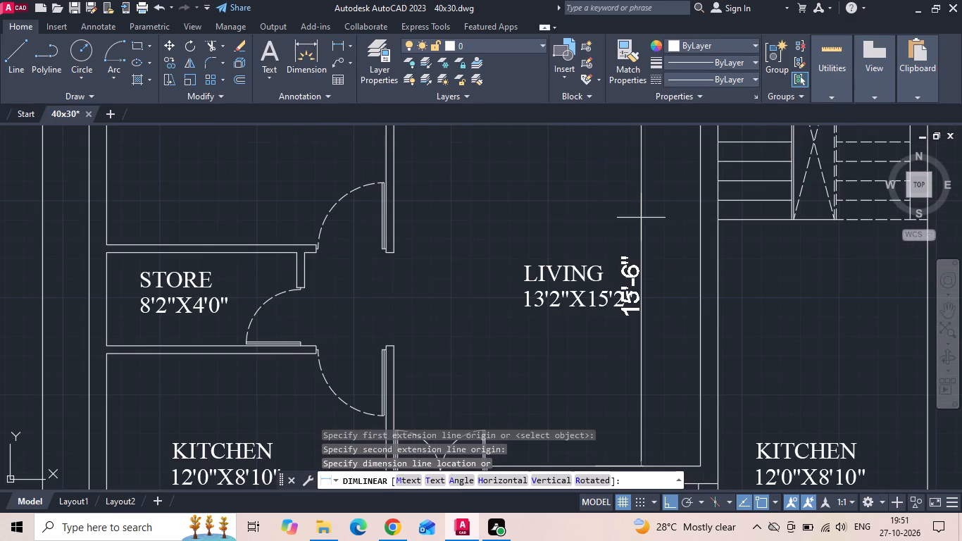
scroll(672, 292, down, 1)
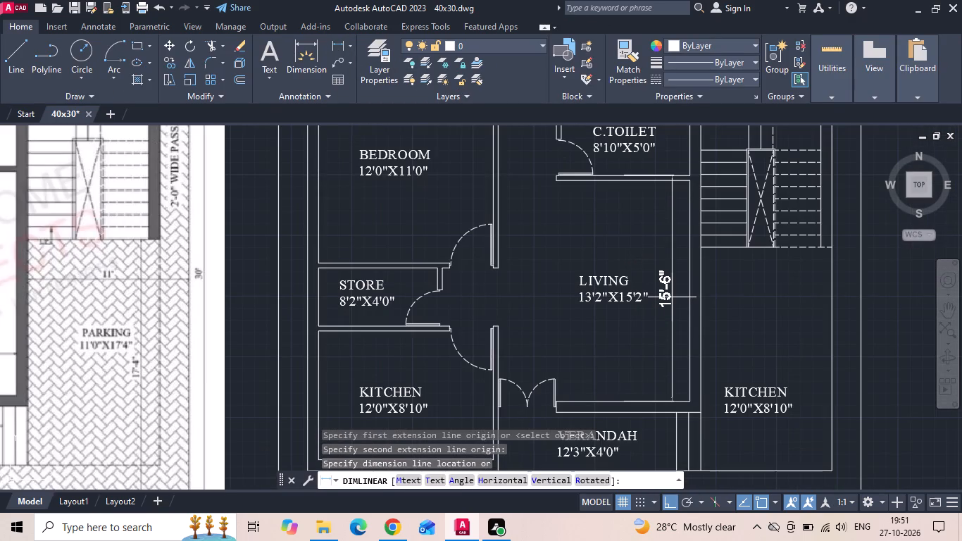
key(Escape)
key(space)
click(667, 401)
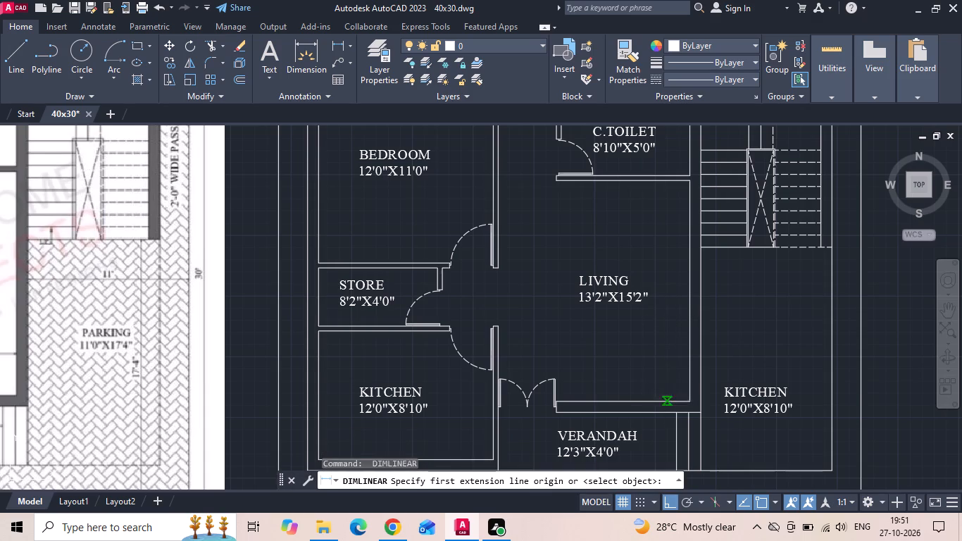
click(666, 185)
key(space)
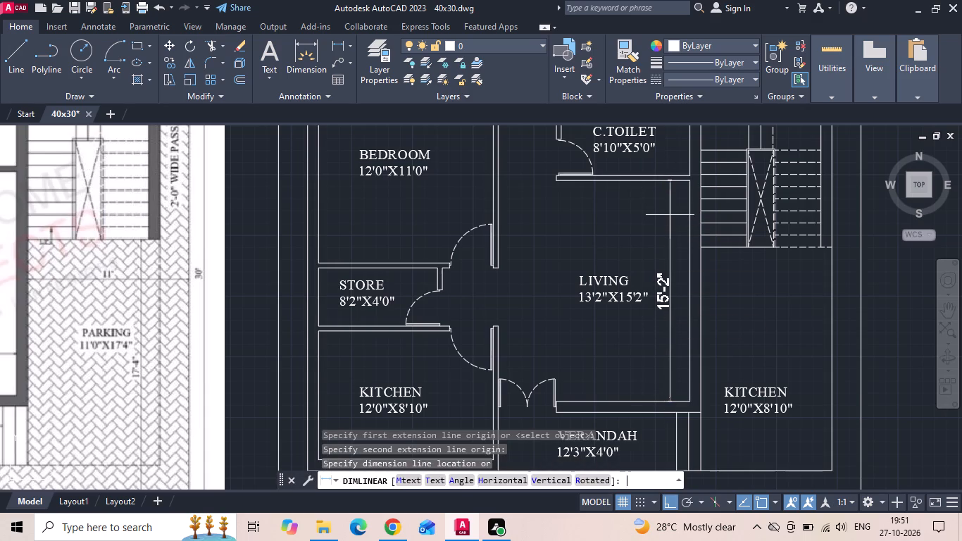
Measure the living room's width from the kitchen-side wall to the parking-side wall with a temporary linear dimension.
key(space)
click(501, 350)
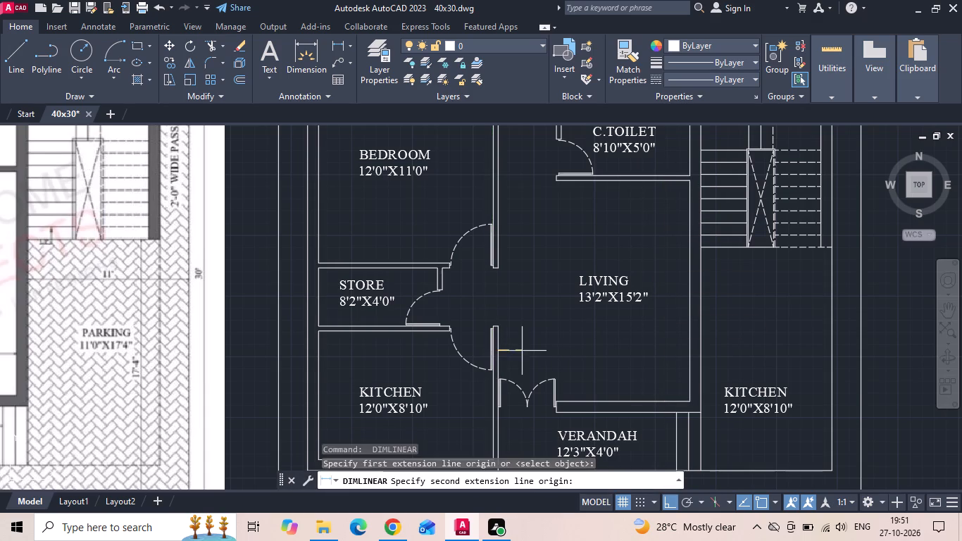
click(687, 353)
key(Escape)
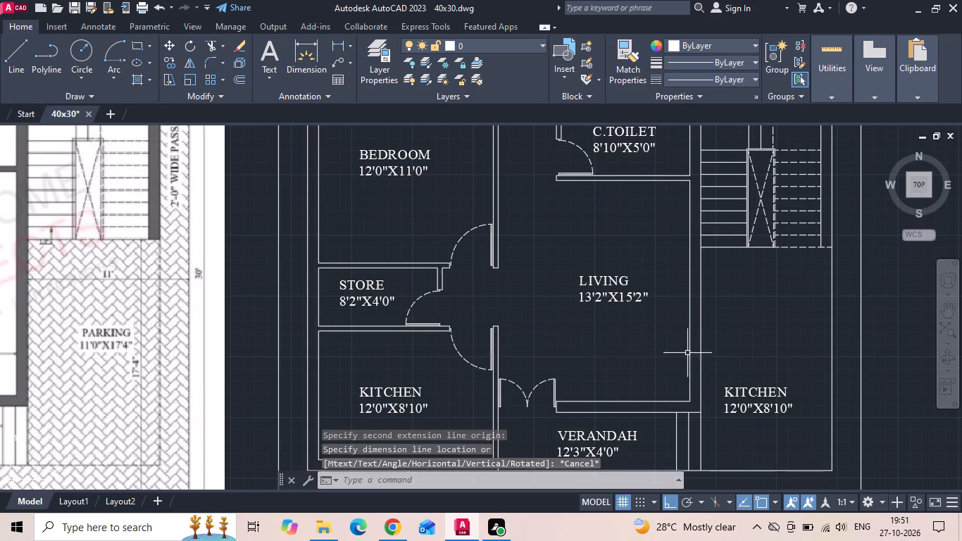
scroll(650, 330, down, 2)
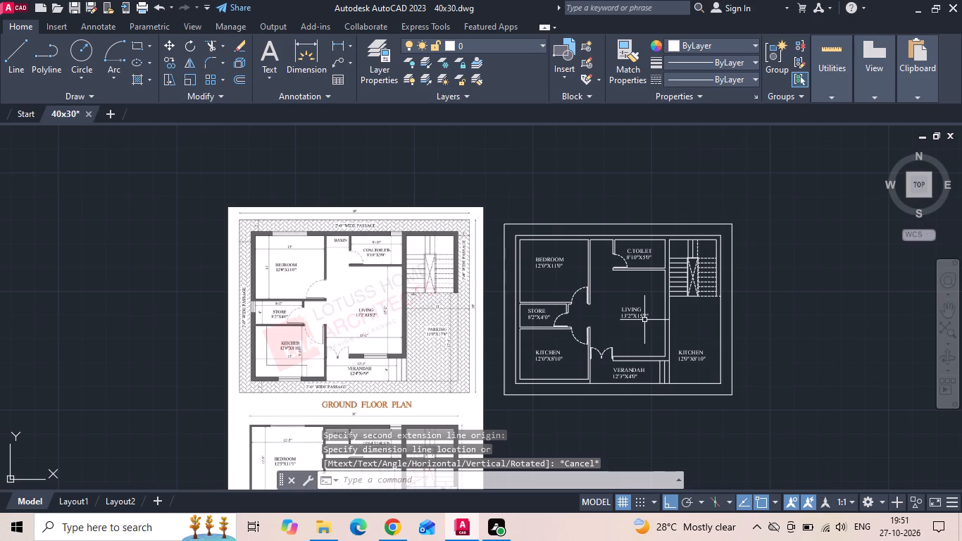
scroll(690, 365, up, 1)
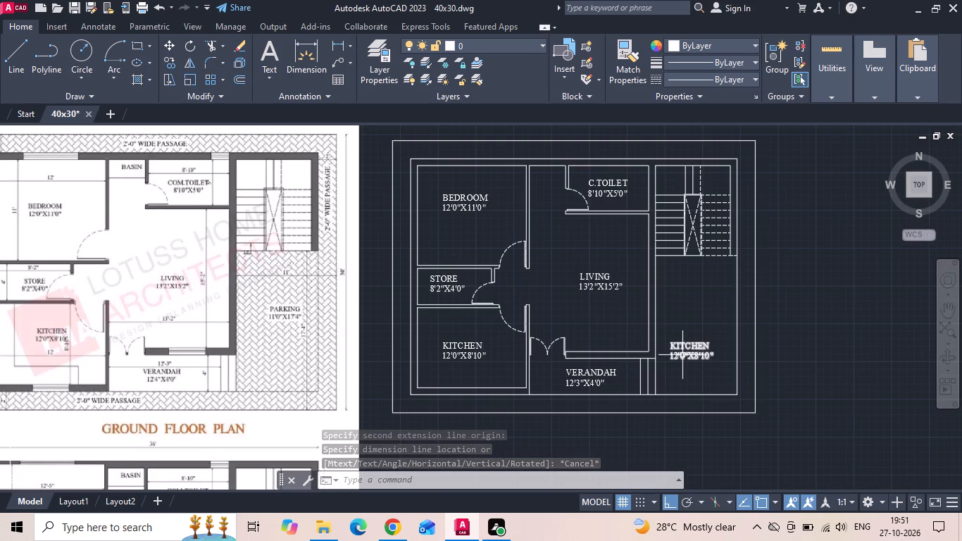
Measure the parking area with temporary linear dimensions: depth from staircase edge to front plot boundary, width from living-side wall to side plot boundary.
click(343, 42)
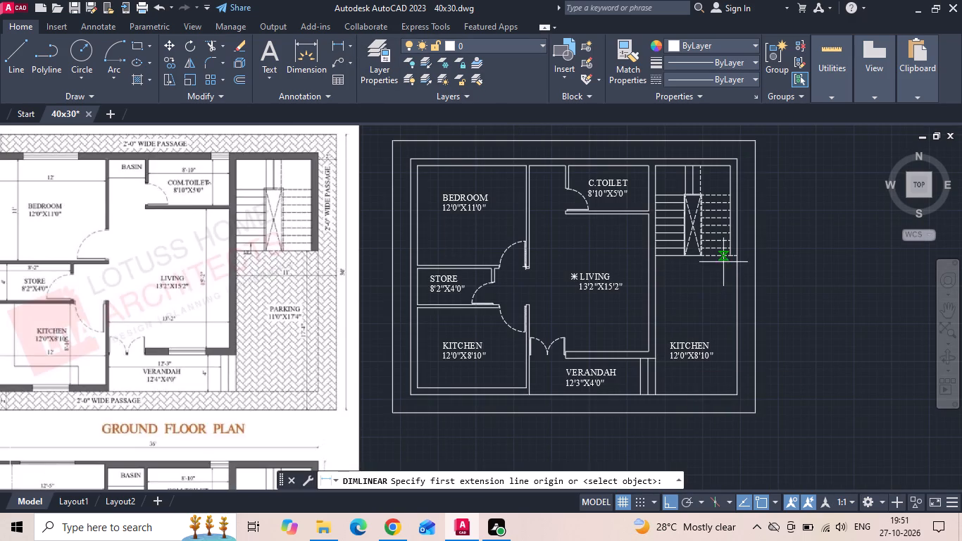
click(723, 262)
click(723, 415)
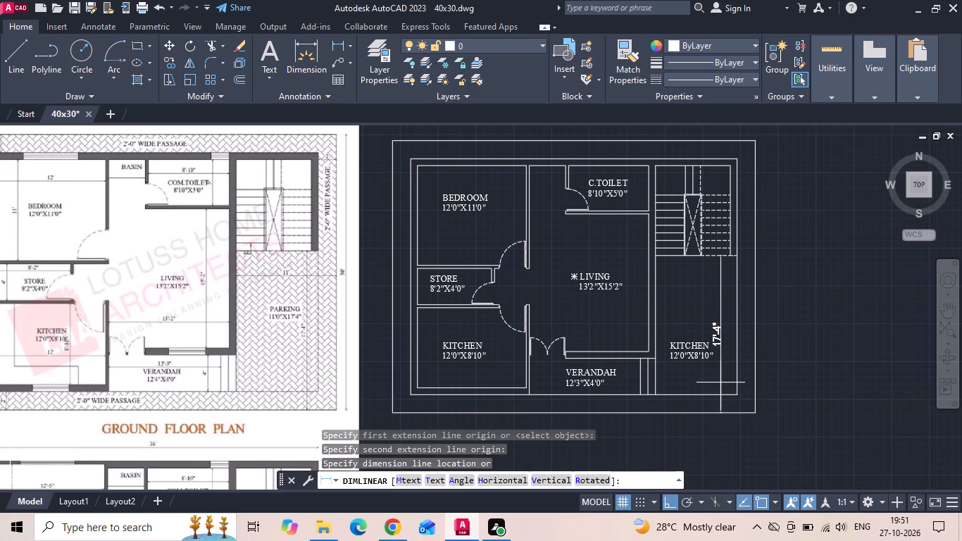
key(Escape)
key(space)
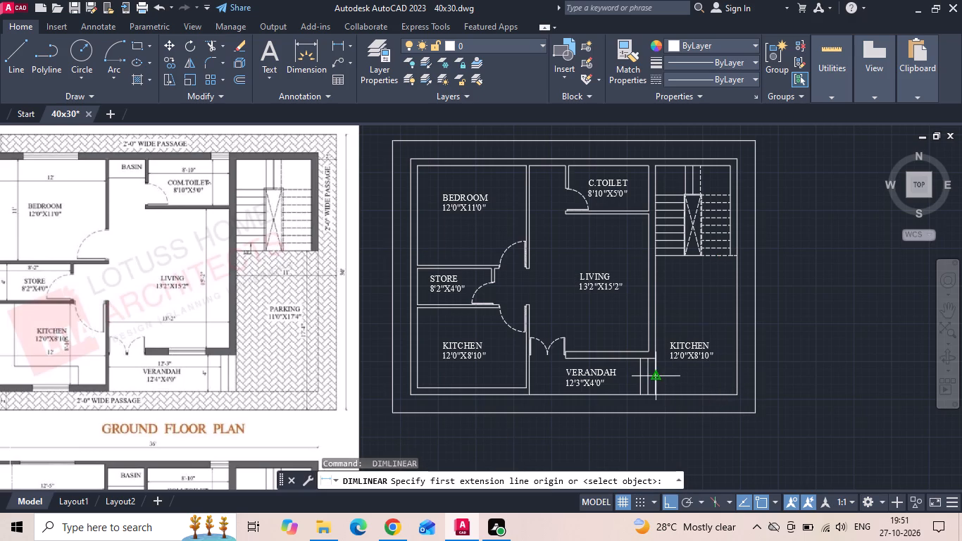
click(651, 380)
click(758, 380)
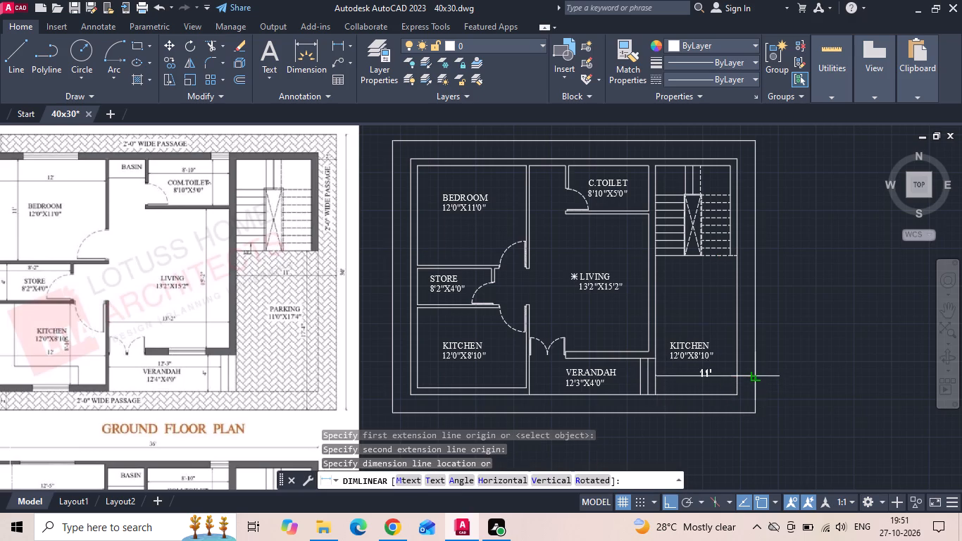
key(Escape)
Change the room name in the copied KITCHEN label below the staircase to PARKING.
scroll(656, 370, up, 1)
double_click(689, 331)
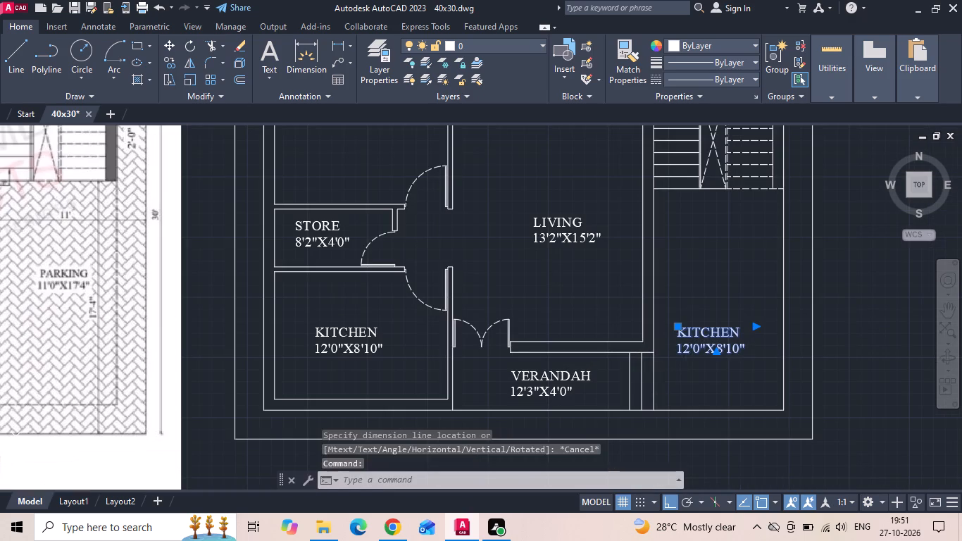
drag(743, 333, 637, 337)
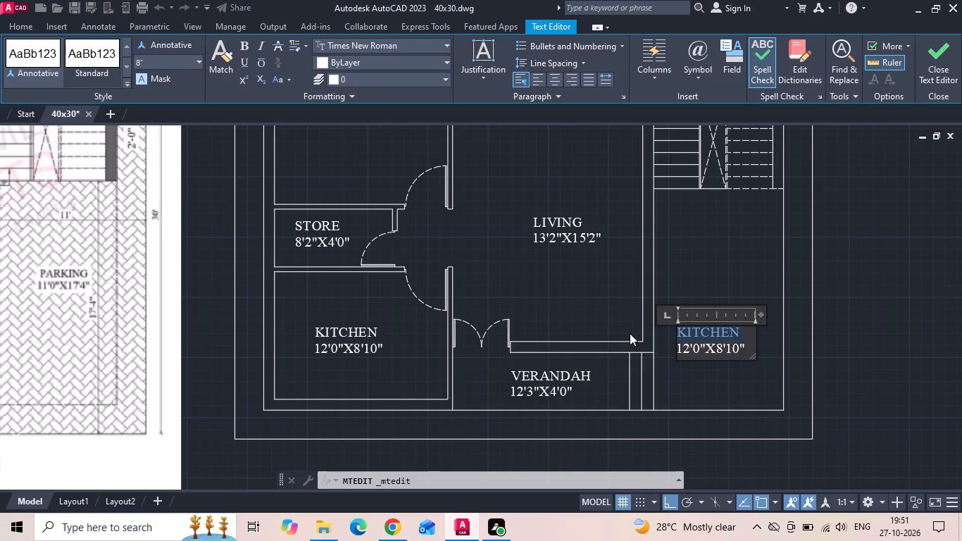
key(BackSpace)
text(PARKING)
key(Return)
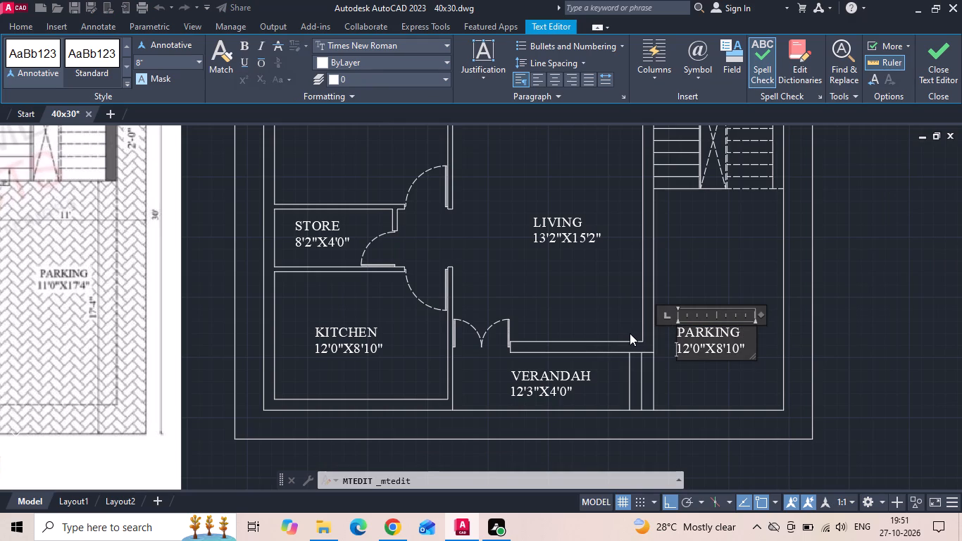
Edit the PARKING label's size line to read 11'0"X17'4".
scroll(730, 334, down, 1)
scroll(732, 340, up, 1)
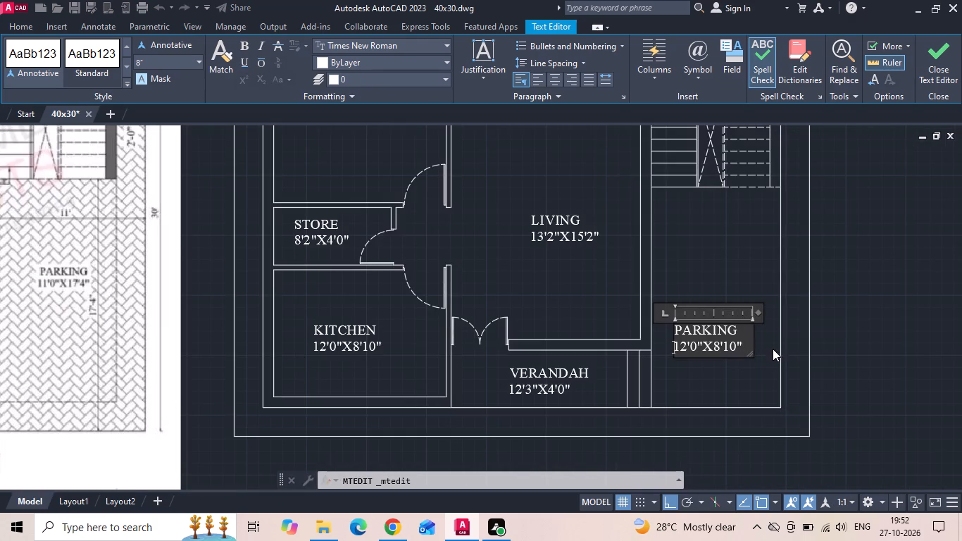
click(719, 344)
key(BackSpace)
text(17)
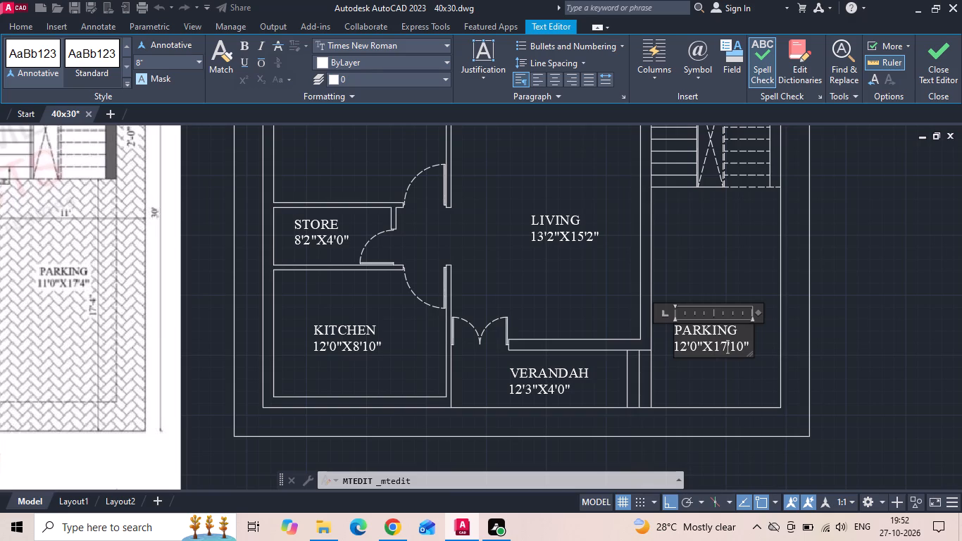
click(743, 345)
key(BackSpace)
key(BackSpace)
key(4)
scroll(747, 358, down, 1)
scroll(700, 363, up, 1)
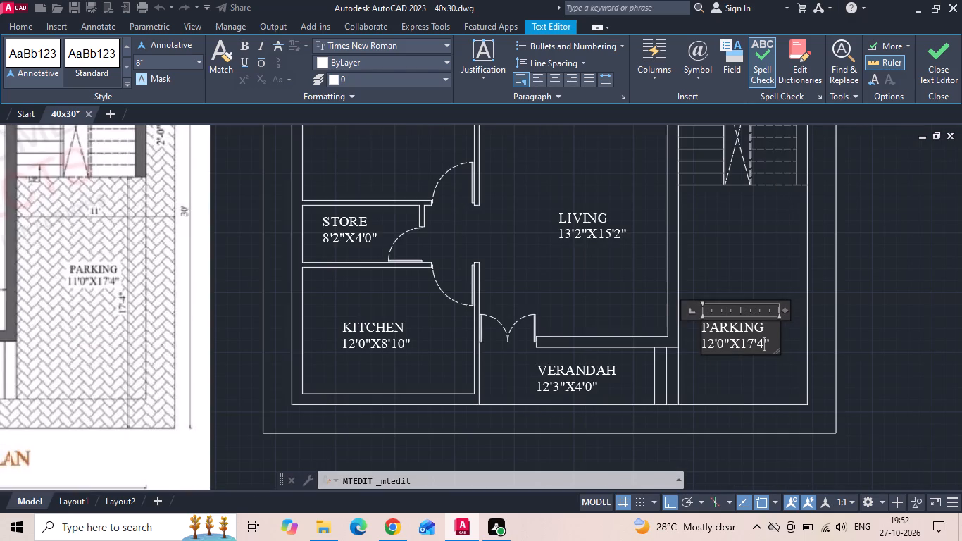
click(713, 341)
key(BackSpace)
key(1)
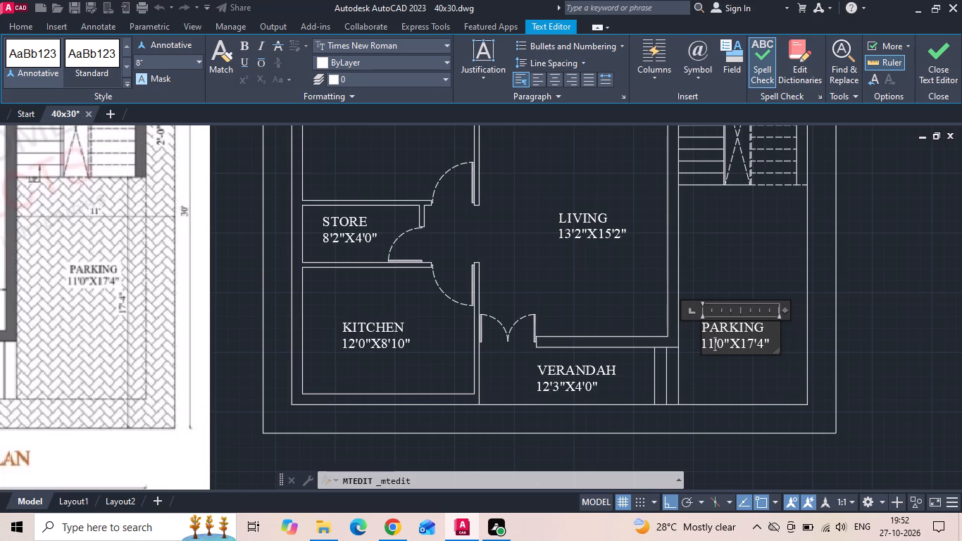
click(748, 256)
Move the PARKING label straight up about 4'-5.6" within the parking area.
click(739, 304)
click(716, 347)
right_click(715, 345)
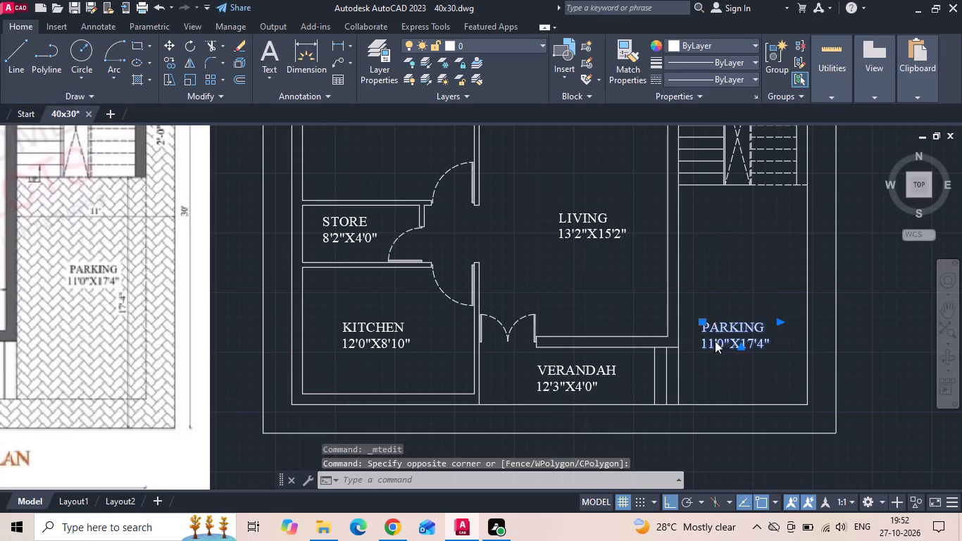
click(745, 254)
click(733, 366)
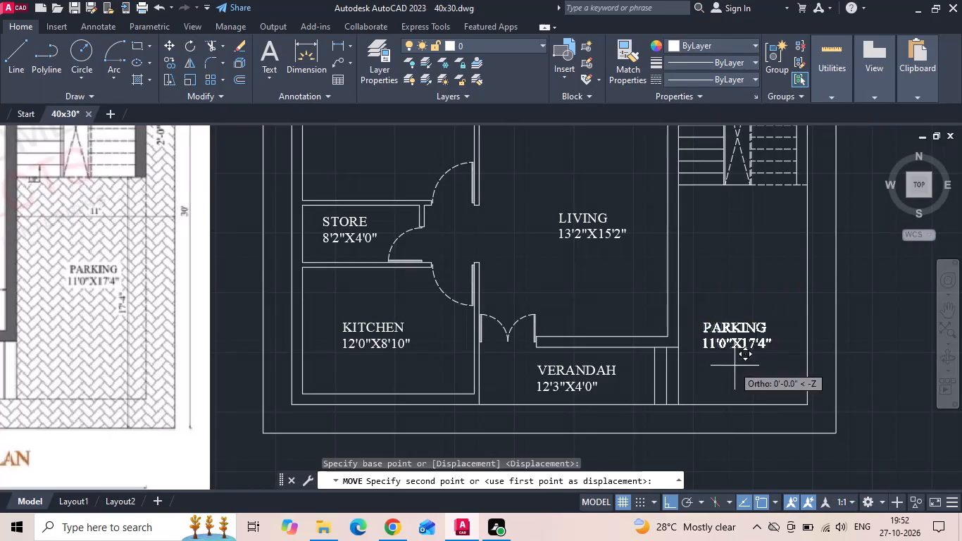
click(752, 301)
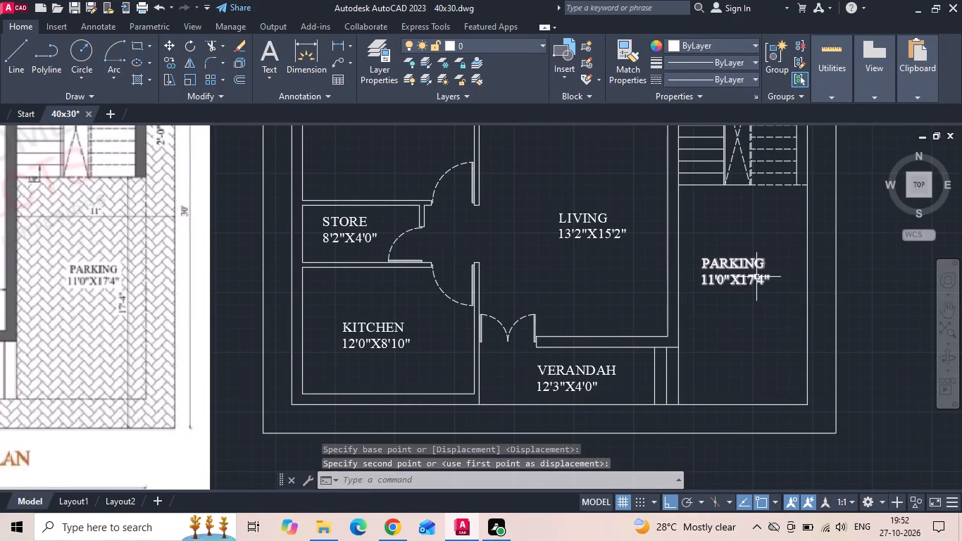
Copy the BEDROOM label straight up onto the passage strip between the plot boundary and the bedroom's outer wall.
scroll(756, 277, down, 2)
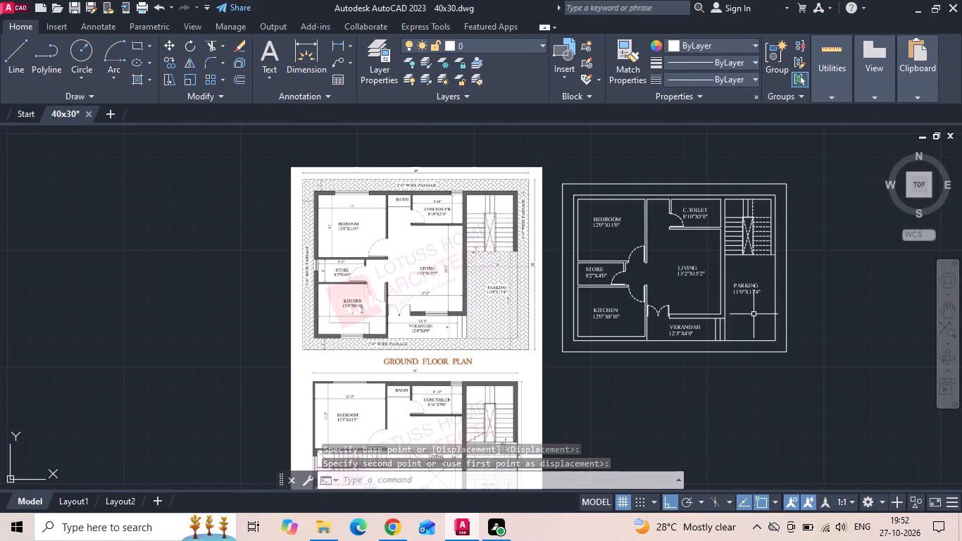
click(610, 216)
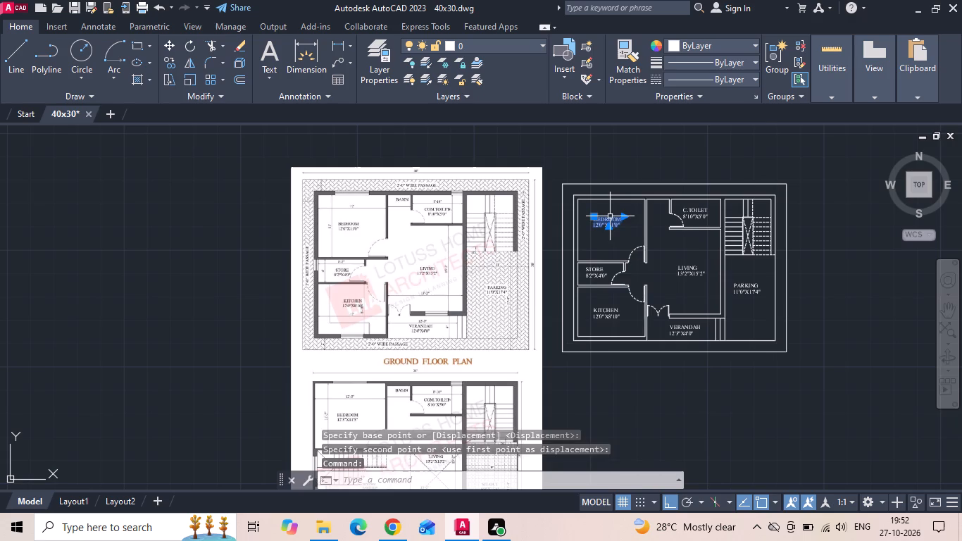
right_click(610, 216)
click(635, 273)
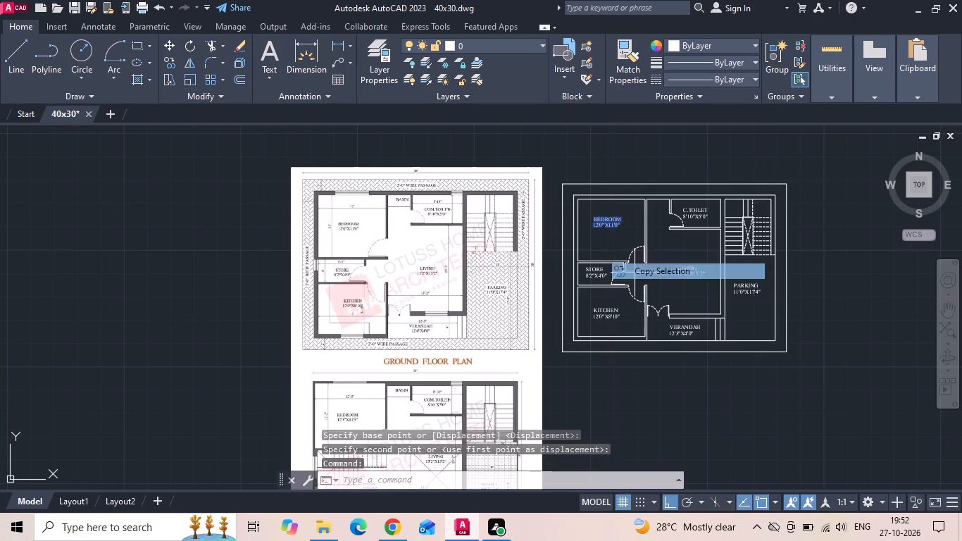
scroll(620, 228, up, 2)
middle_drag(601, 268, 584, 362)
click(558, 352)
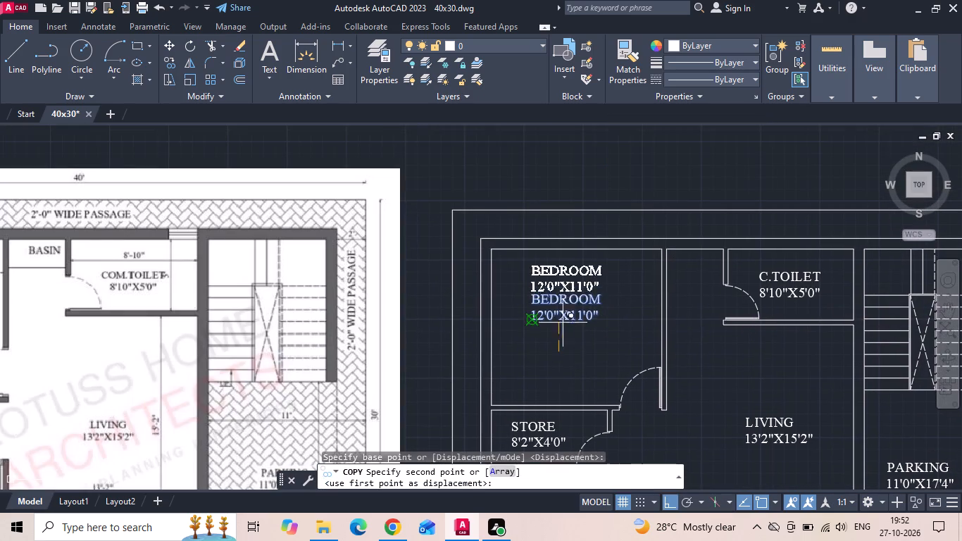
click(569, 274)
key(Escape)
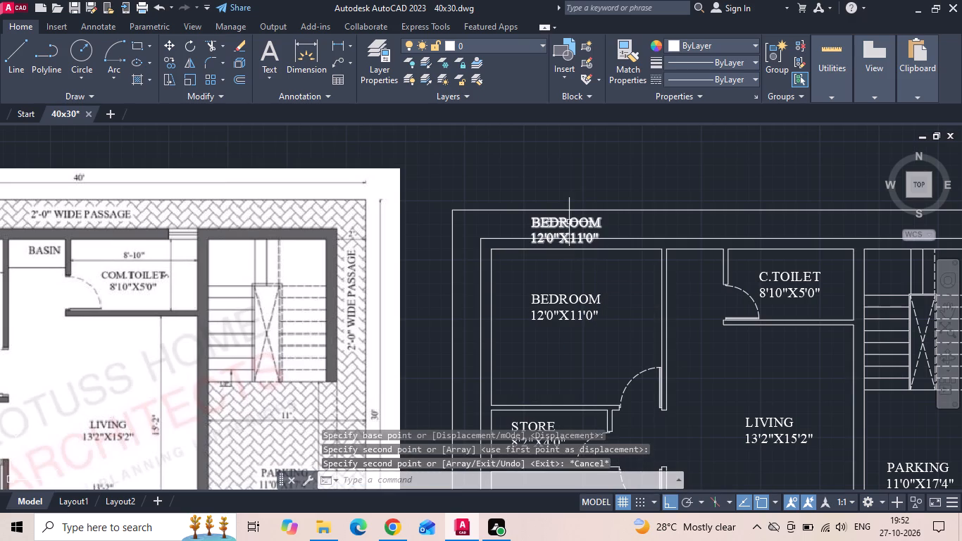
Replace the whole text of the copied BEDROOM label in the passage strip with 2'-0"WIDE PASSAGE.
double_click(569, 222)
middle_drag(569, 222, 793, 317)
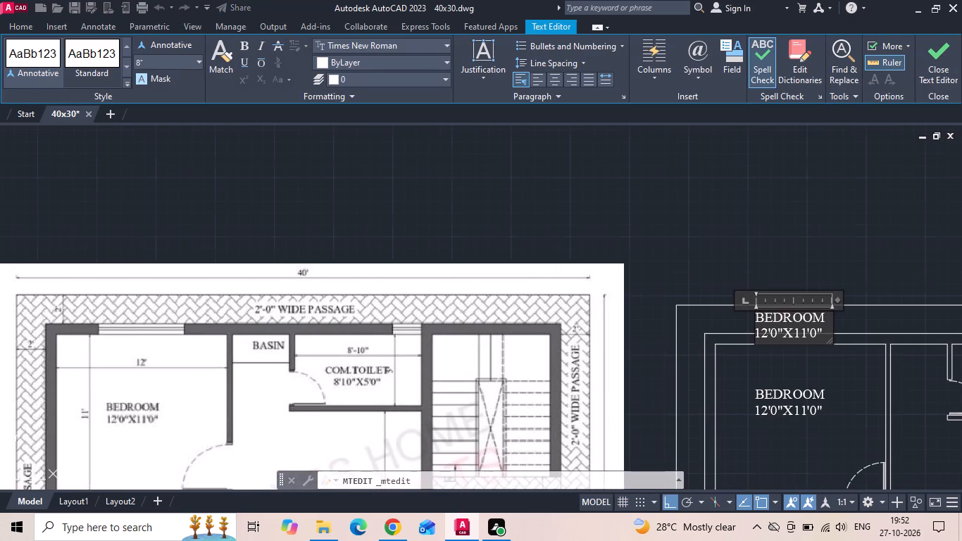
drag(823, 334, 742, 318)
key(BackSpace)
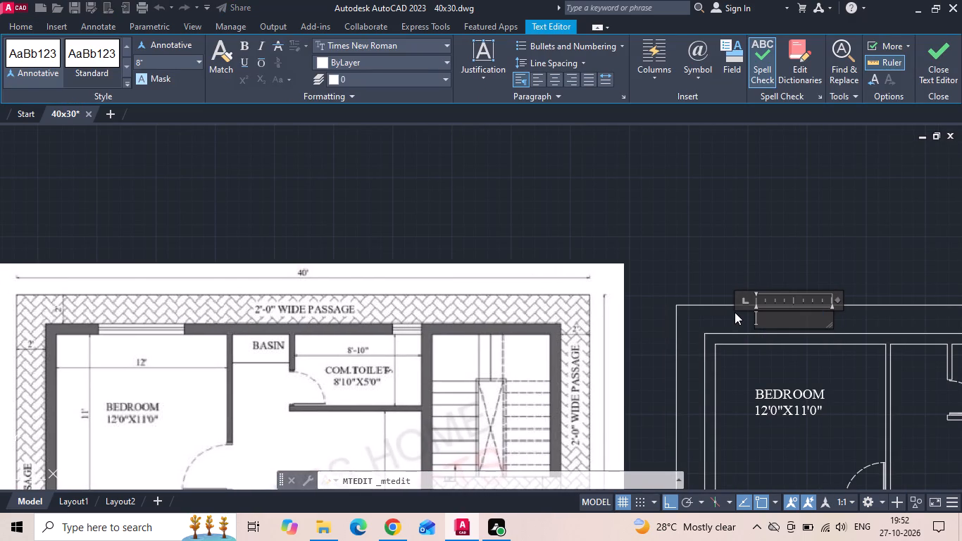
key(2)
key(apostrophe)
key(minus)
key(0)
key(shift+quotedbl)
text(WIDE P)
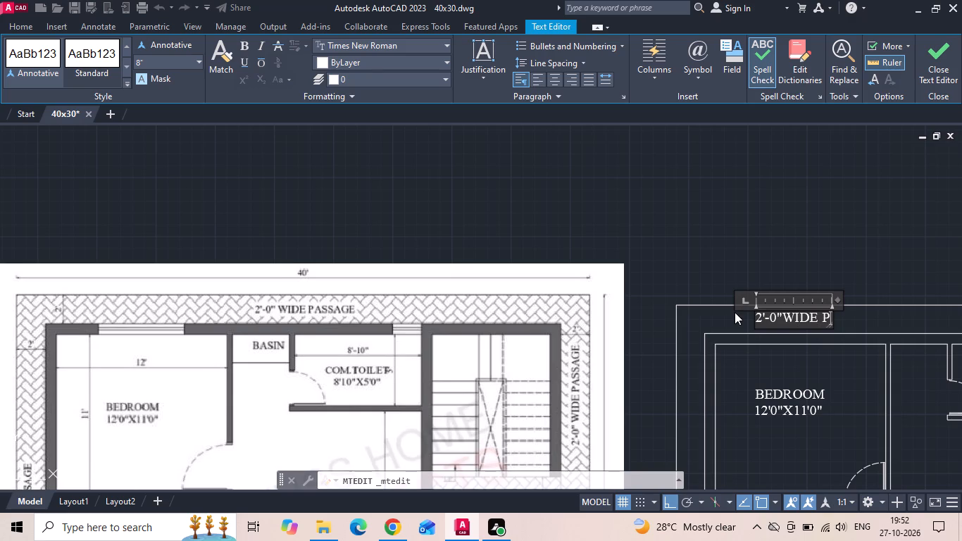
text(ASSAG)
key(e)
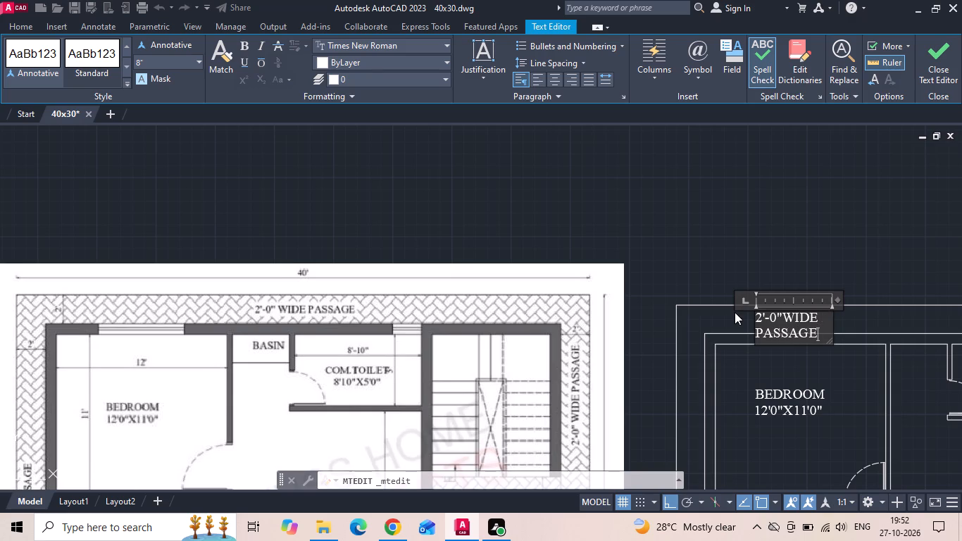
Widen the passage label's text box so 2'-0"WIDE PASSAGE fits on one line.
scroll(469, 215, down, 2)
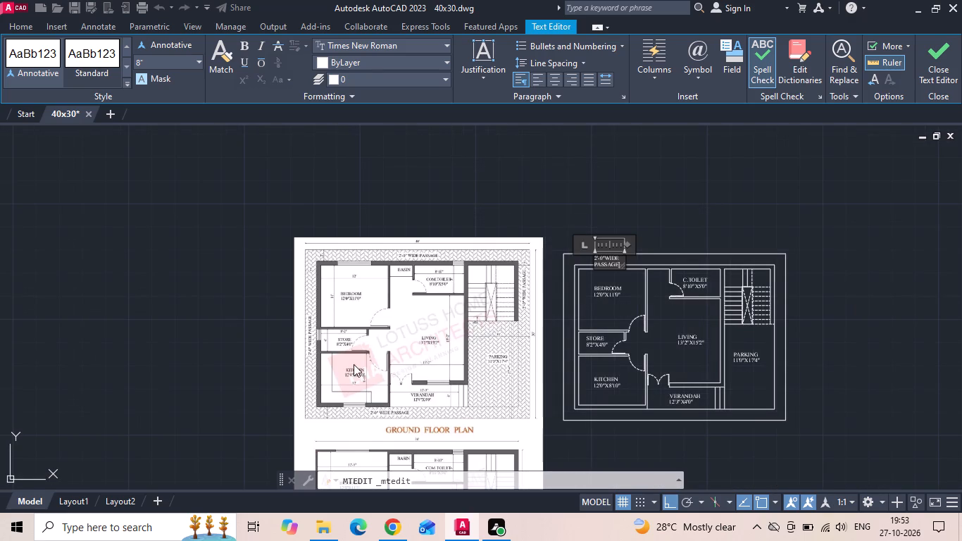
scroll(350, 365, up, 2)
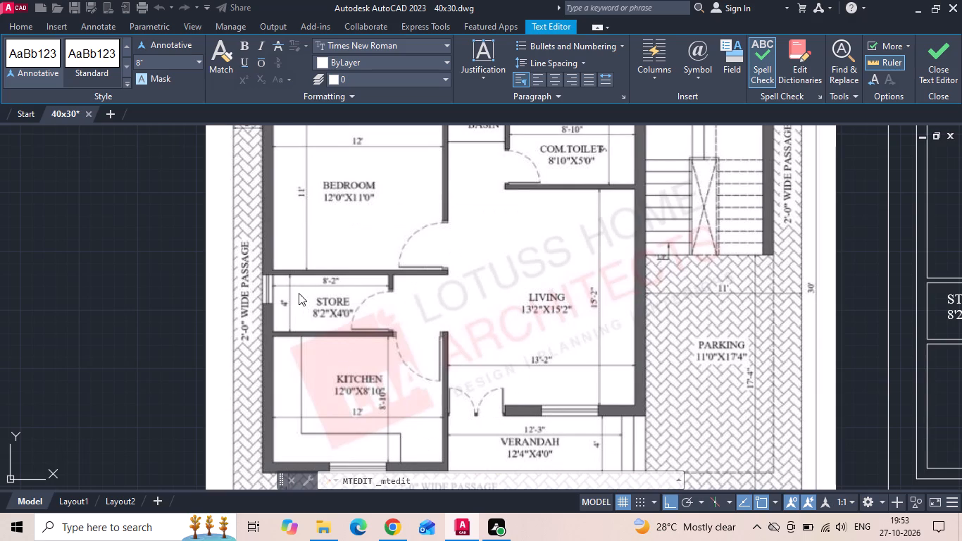
scroll(290, 312, down, 1)
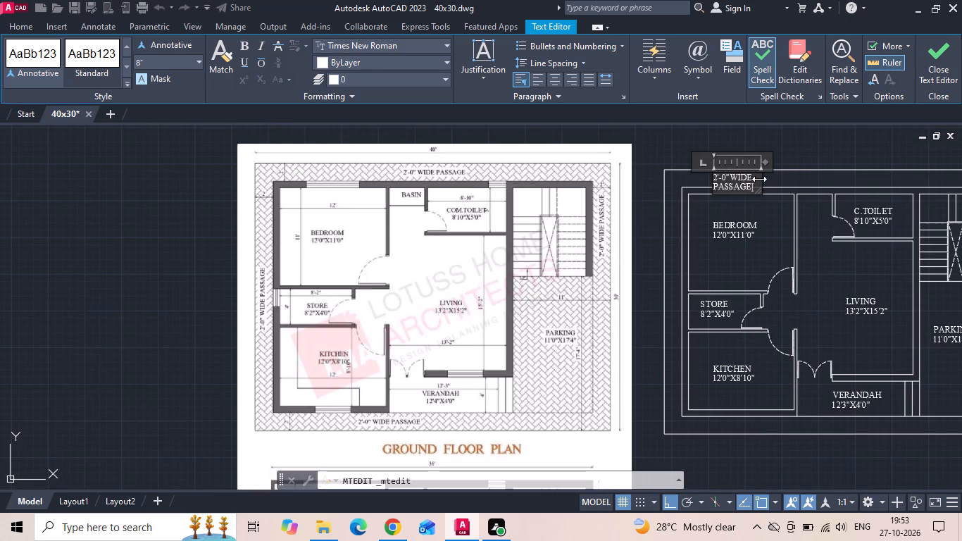
drag(760, 179, 829, 169)
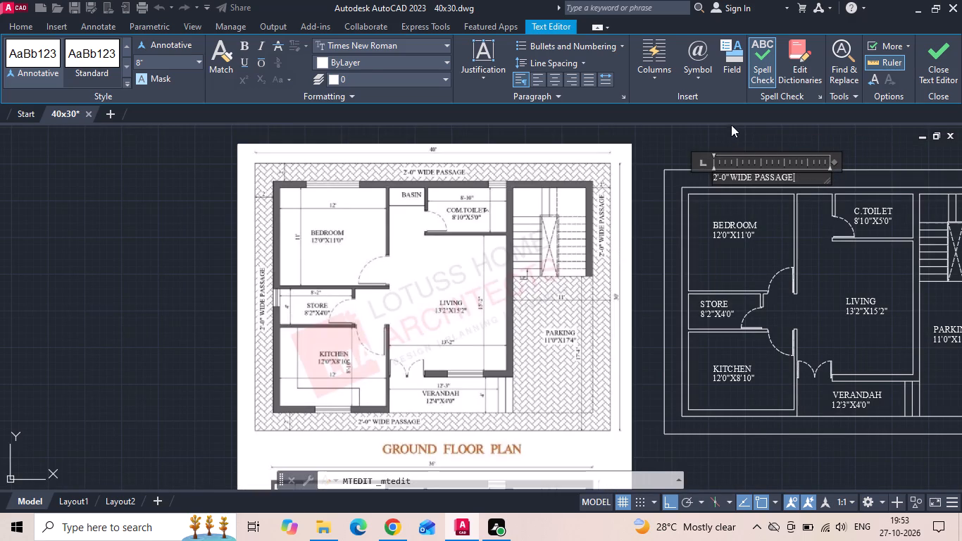
click(731, 125)
click(671, 210)
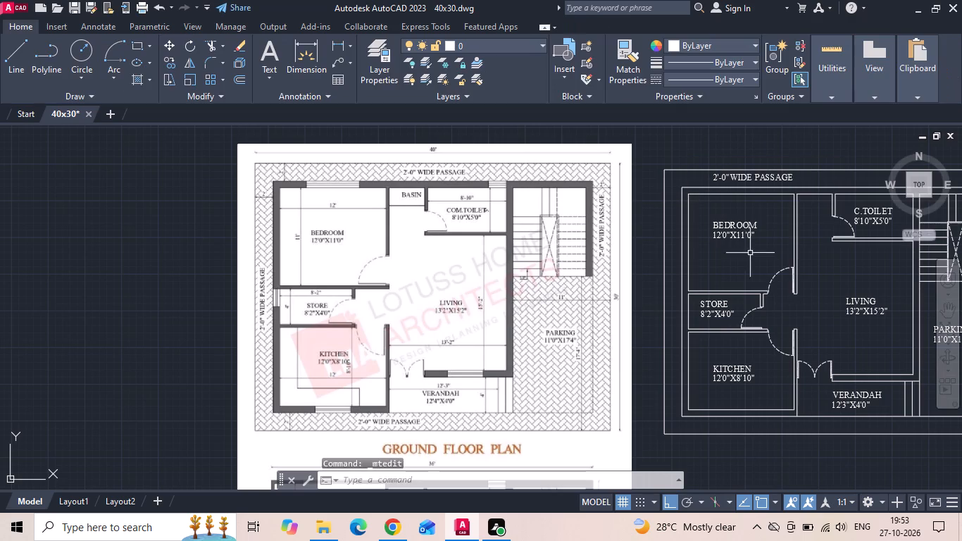
Move the 2'-0"WIDE PASSAGE label horizontally along the upper passage strip, from above the bedroom toward the plan's middle.
middle_drag(727, 283, 632, 331)
scroll(683, 222, up, 2)
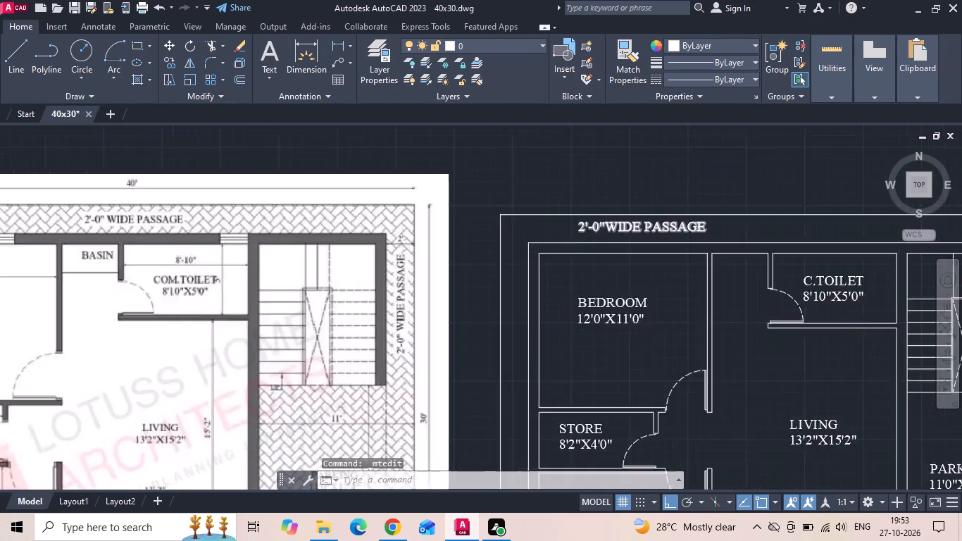
click(658, 228)
right_click(658, 228)
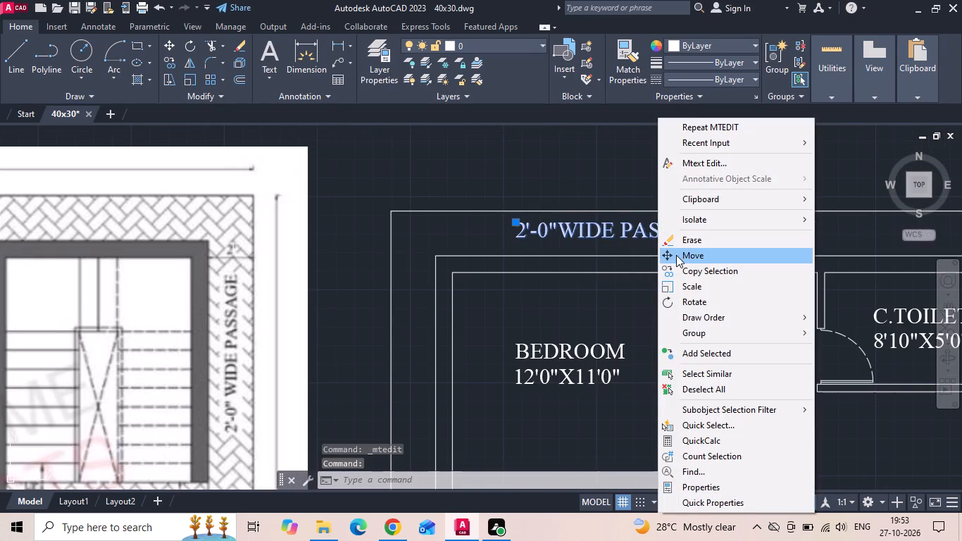
click(676, 255)
middle_drag(613, 323, 473, 371)
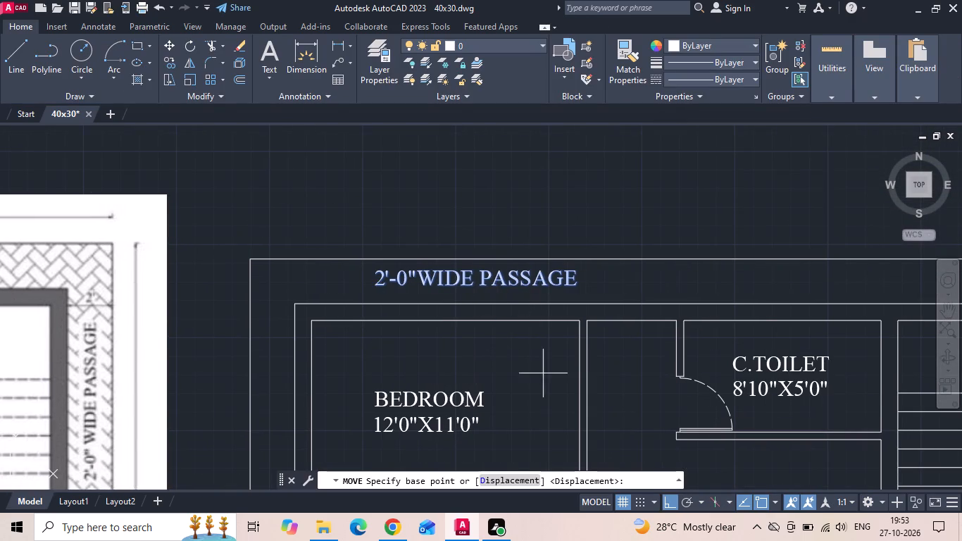
scroll(525, 308, down, 1)
click(617, 445)
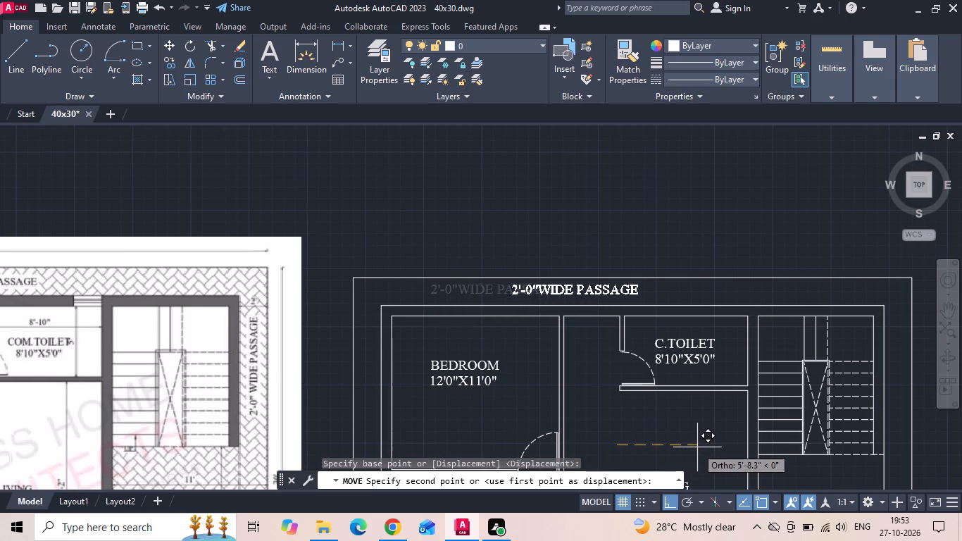
click(724, 446)
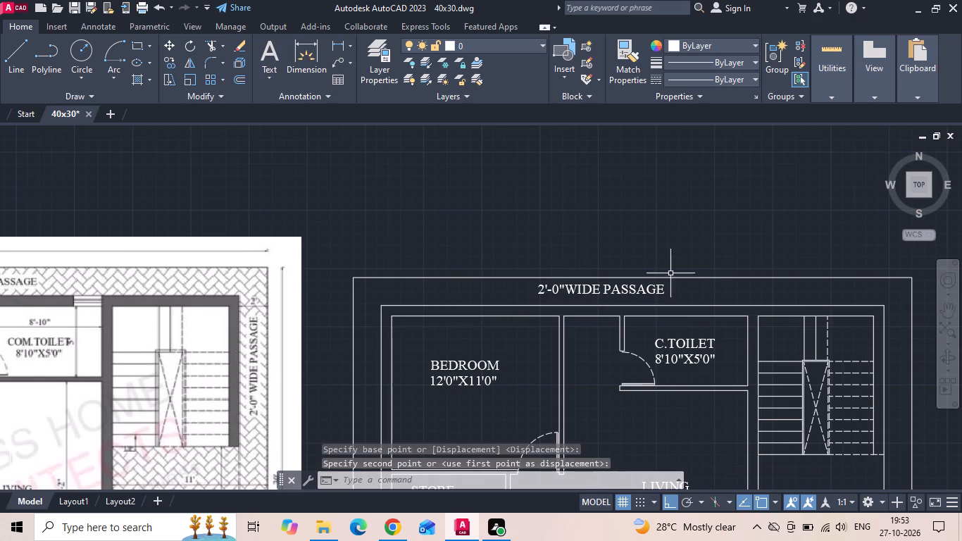
Nudge the 2'-0"WIDE PASSAGE label slightly down to centre it between the plot boundary and the outer wall.
click(654, 284)
right_click(653, 285)
click(673, 263)
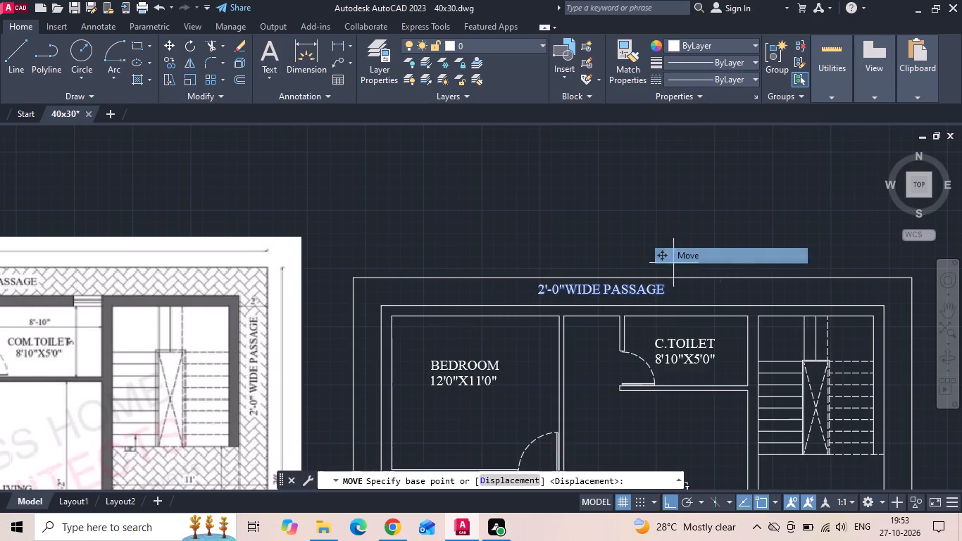
scroll(699, 211, up, 1)
click(713, 161)
click(713, 166)
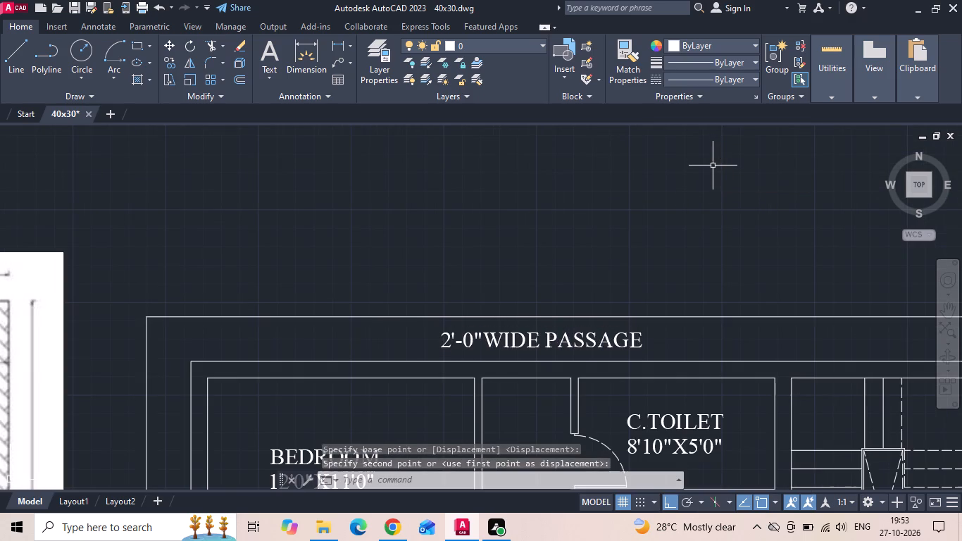
Move the 2'-0"WIDE PASSAGE label a little further along the upper strip to centre it on the plan's width.
click(615, 342)
right_click(615, 342)
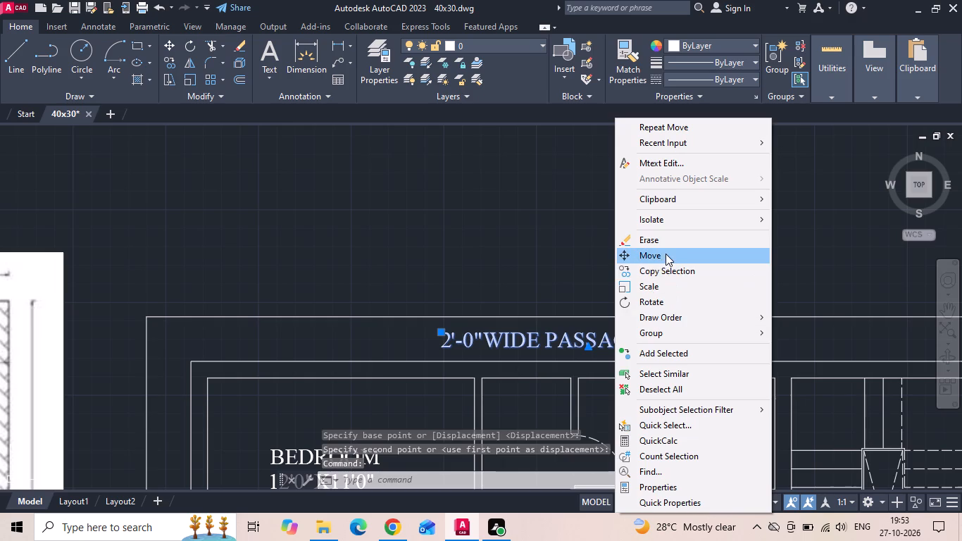
click(666, 254)
scroll(532, 287, down, 1)
click(560, 220)
click(588, 223)
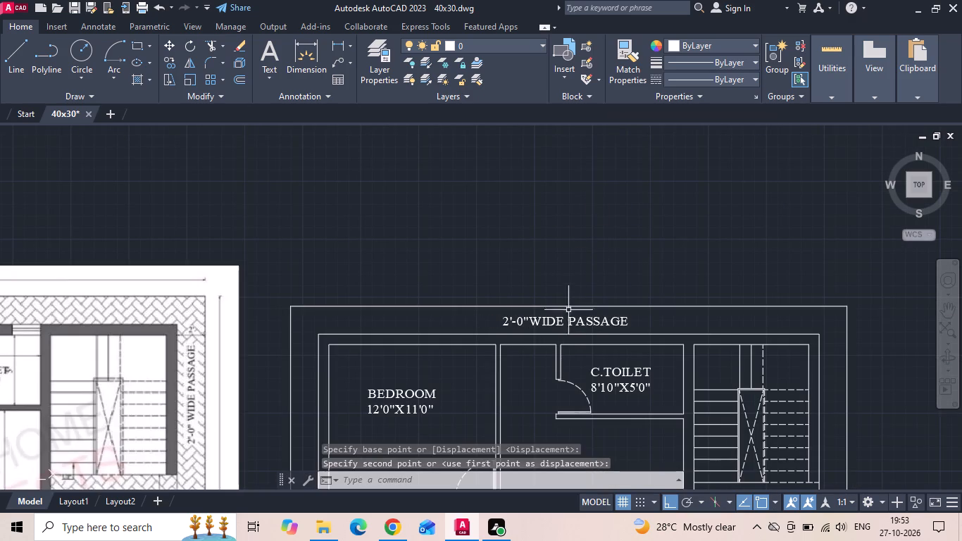
Copy the 2'-0"WIDE PASSAGE label horizontally into the empty space beyond the staircase side of the plot boundary.
click(563, 323)
right_click(562, 322)
click(597, 275)
scroll(505, 223, down, 1)
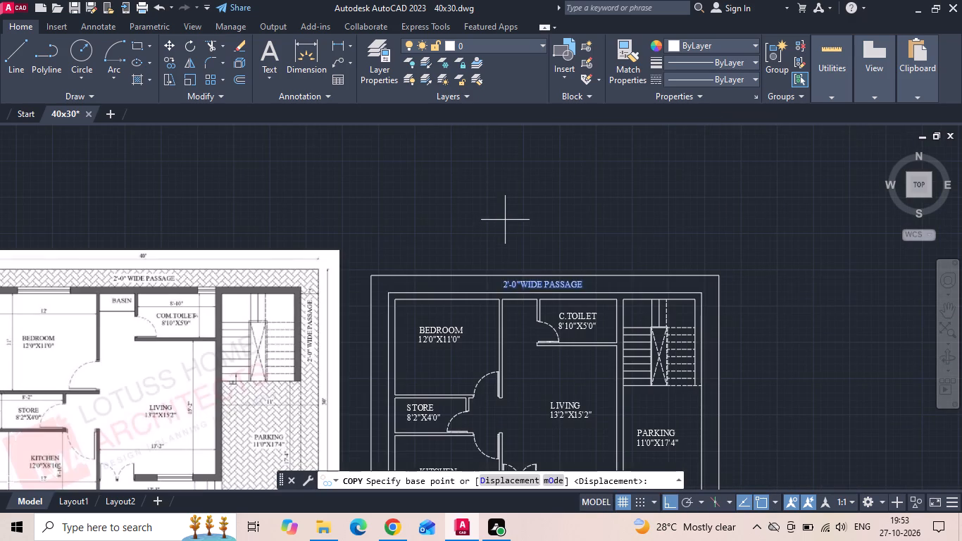
drag(506, 220, 538, 227)
click(795, 275)
key(Escape)
Rotate the copied 2'-0"WIDE PASSAGE label a quarter turn clockwise so it reads vertically downward.
click(818, 280)
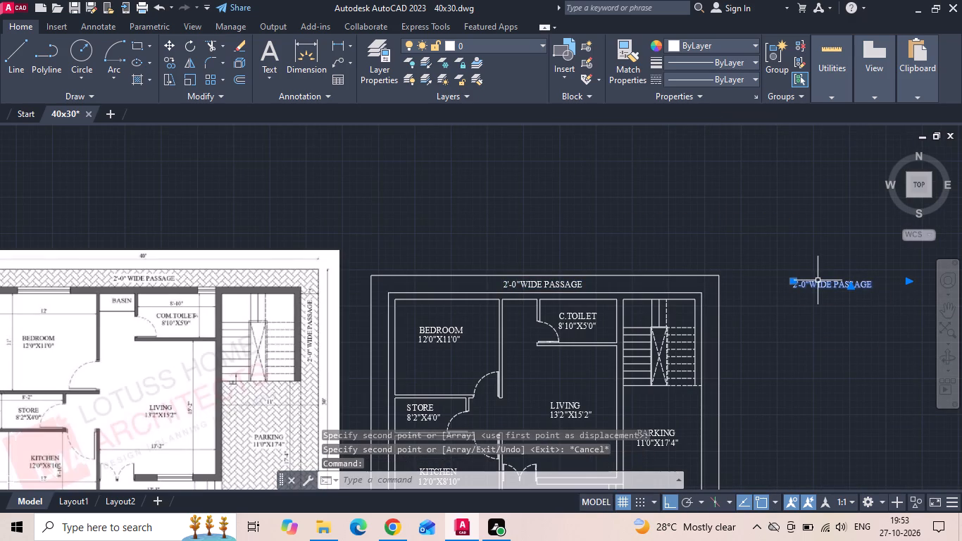
right_click(818, 279)
click(820, 297)
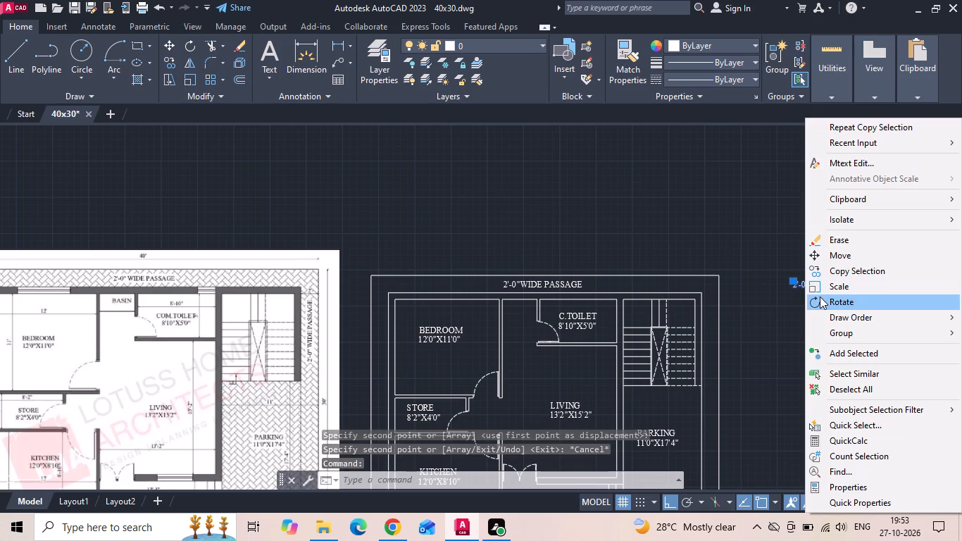
drag(820, 301, 820, 308)
click(813, 337)
click(841, 318)
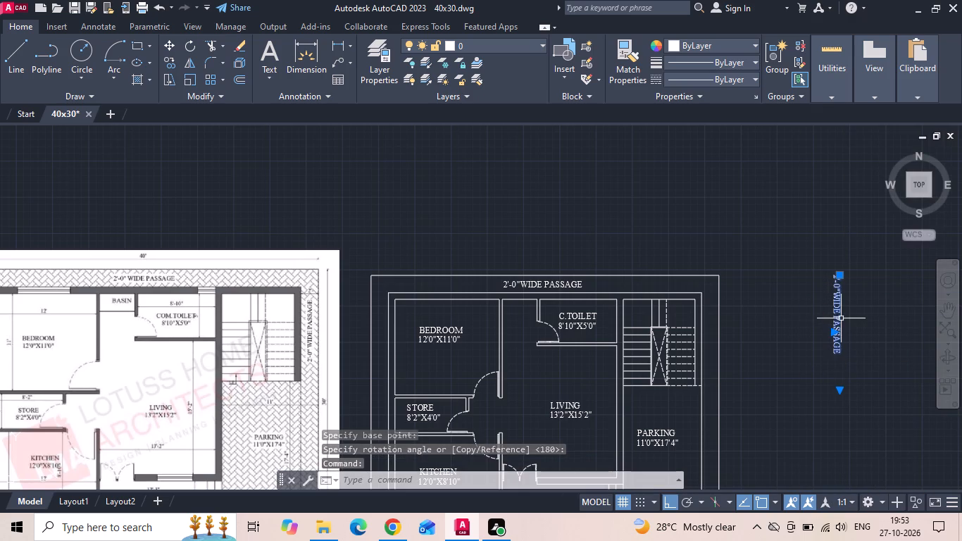
Move the vertical 2'-0"WIDE PASSAGE label horizontally into the passage strip beside the staircase.
right_click(841, 318)
click(857, 261)
drag(839, 304, 801, 324)
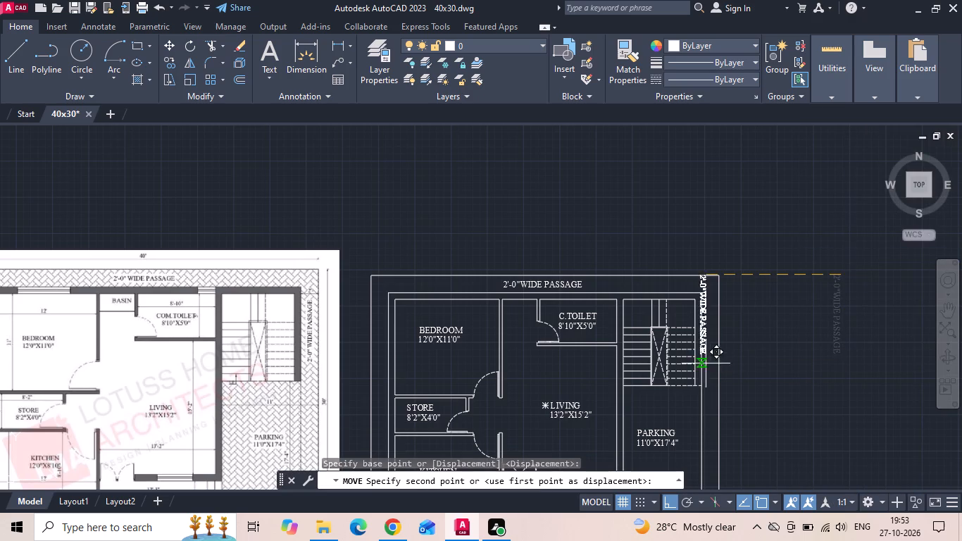
scroll(703, 340, up, 2)
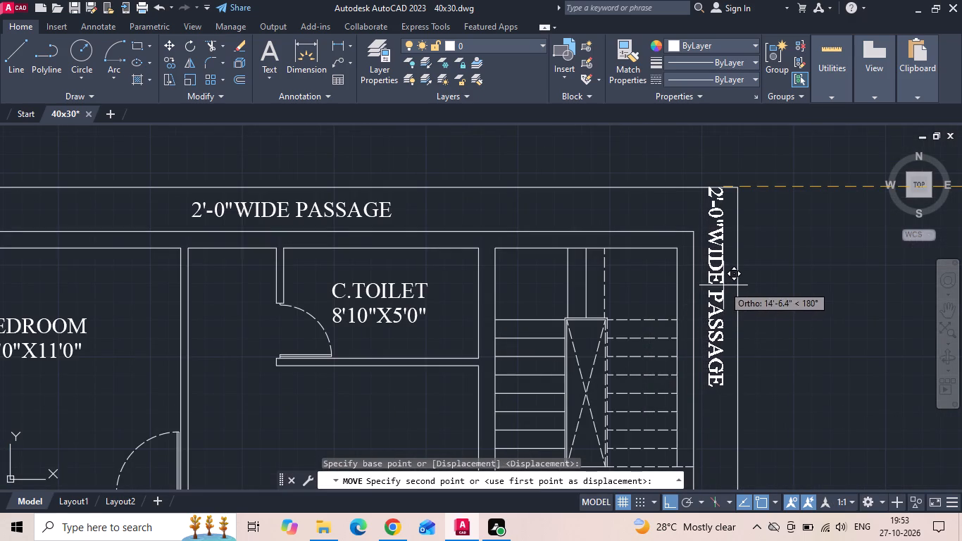
click(723, 285)
Move the vertical passage label straight down its strip to about the middle of the plan's height.
click(724, 281)
right_click(724, 281)
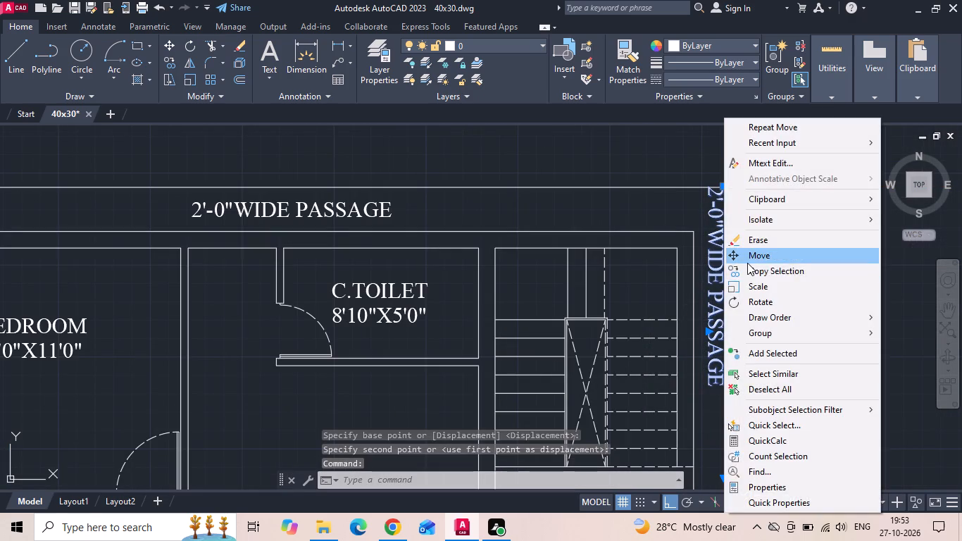
click(747, 263)
scroll(688, 216, down, 2)
drag(804, 227, 801, 244)
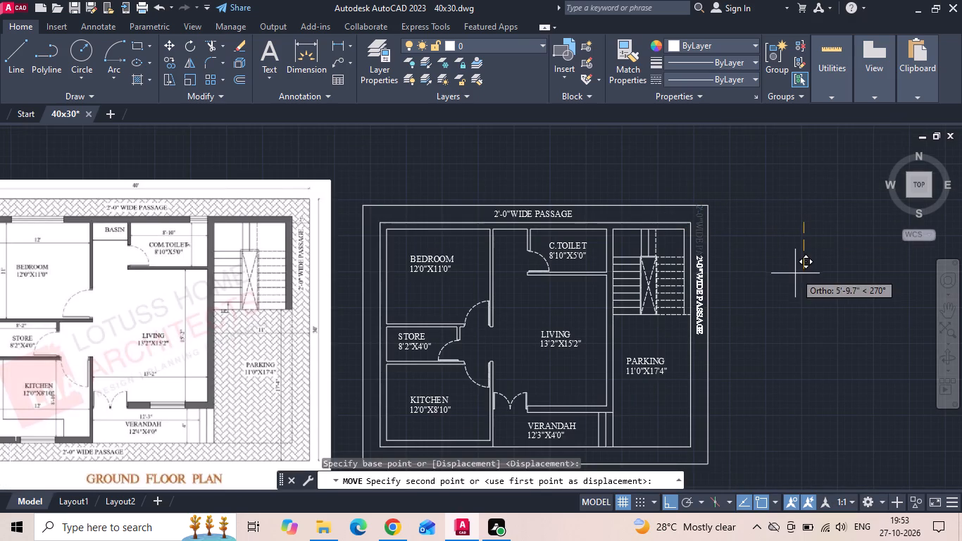
click(787, 314)
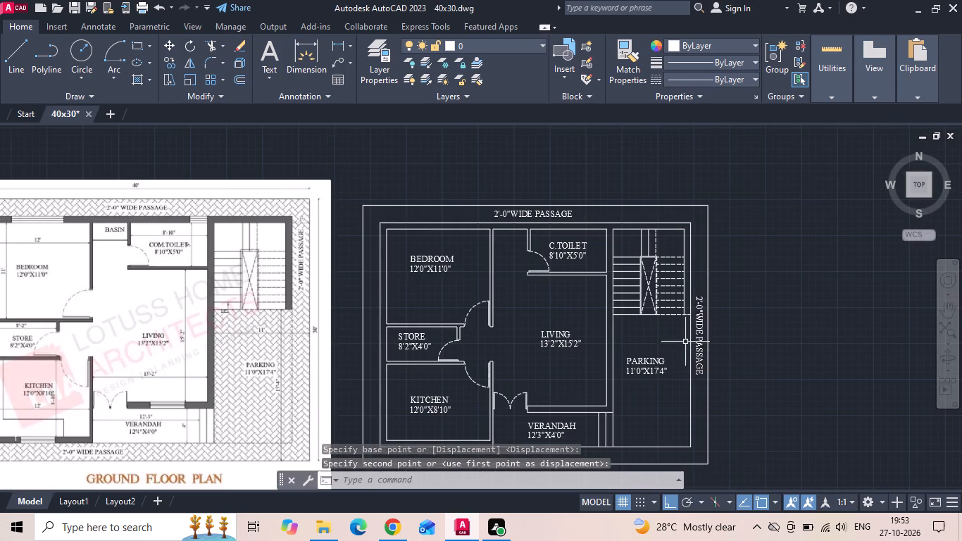
Copy the vertical 2'-0"WIDE PASSAGE label straight across the plan into the strip beside the bedroom, store and kitchen.
click(700, 328)
right_click(700, 328)
click(731, 274)
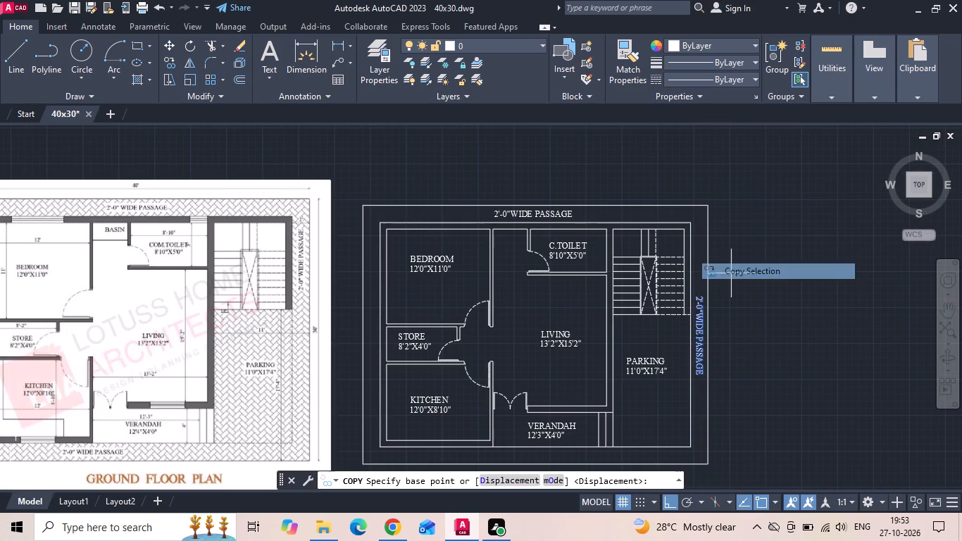
click(823, 266)
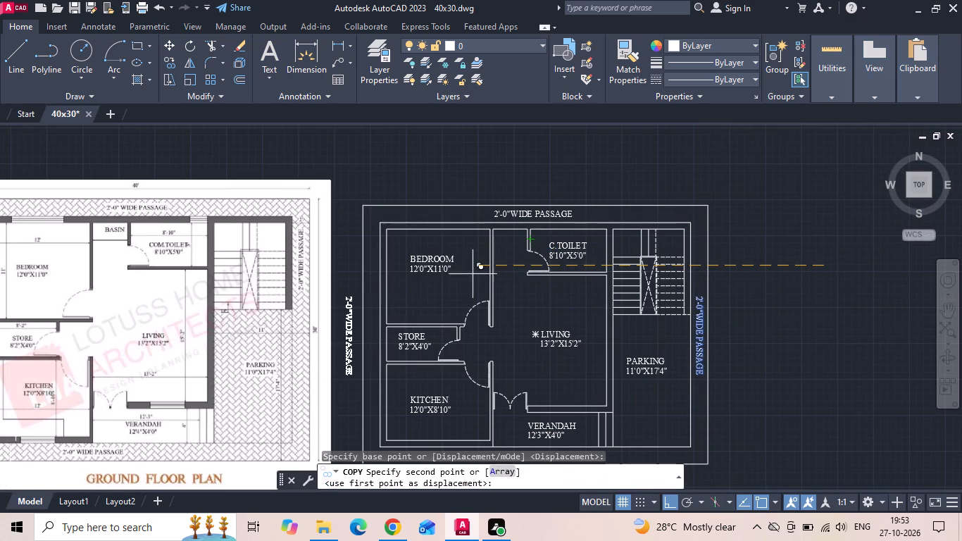
scroll(462, 279, up, 3)
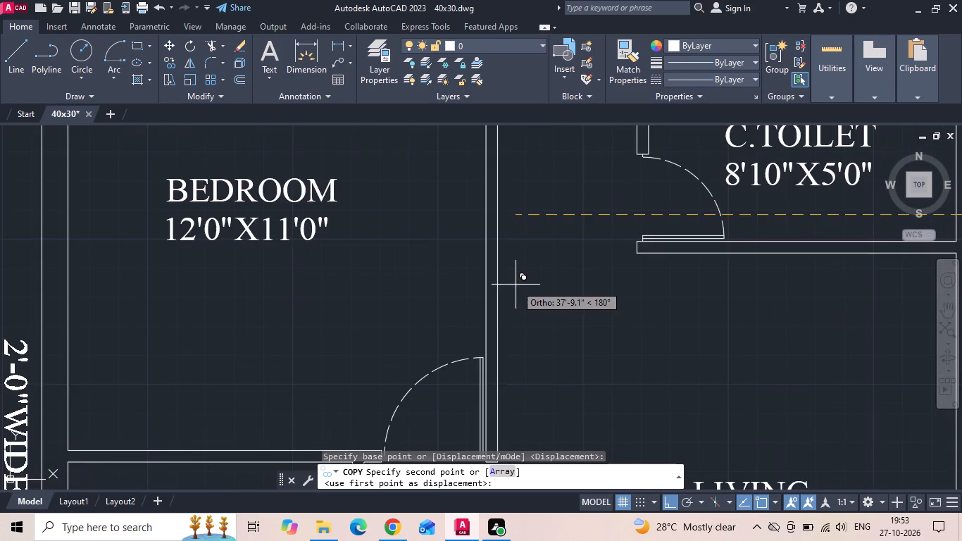
scroll(516, 285, down, 1)
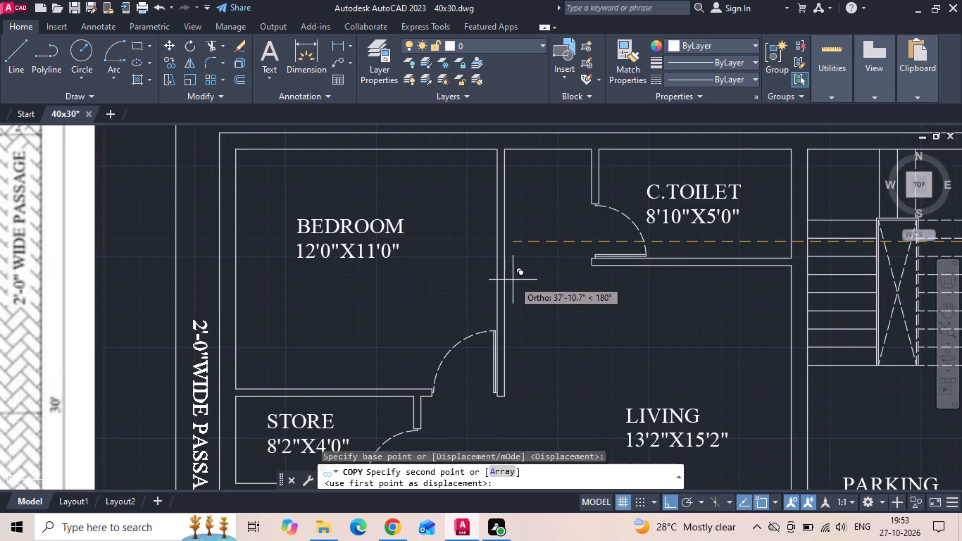
click(513, 280)
scroll(508, 266, down, 2)
key(Escape)
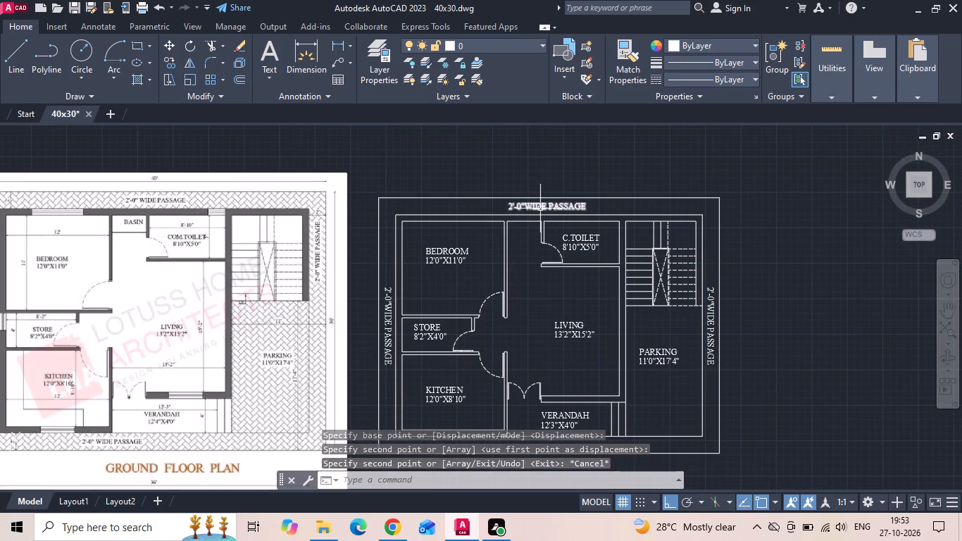
Copy the upper 2'-0"WIDE PASSAGE label straight down into the passage strip below the verandah, centred between its two lines.
click(540, 209)
right_click(540, 209)
click(558, 265)
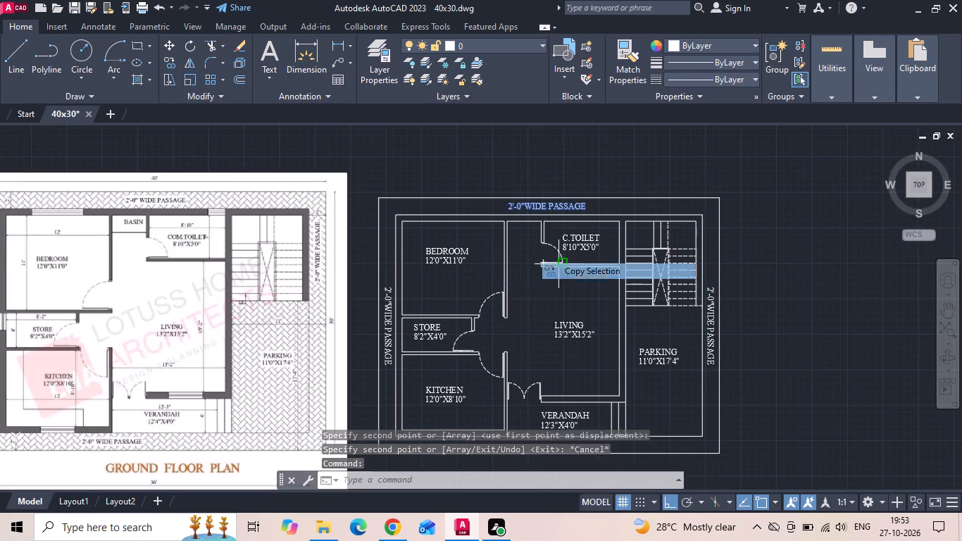
drag(553, 215, 551, 226)
middle_drag(534, 344, 533, 282)
scroll(547, 386, up, 3)
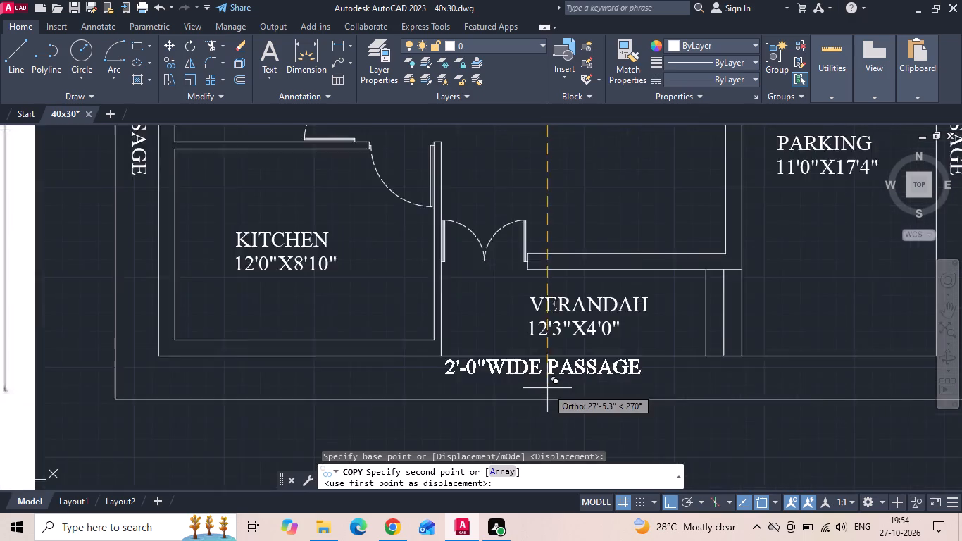
scroll(547, 388, up, 2)
click(549, 437)
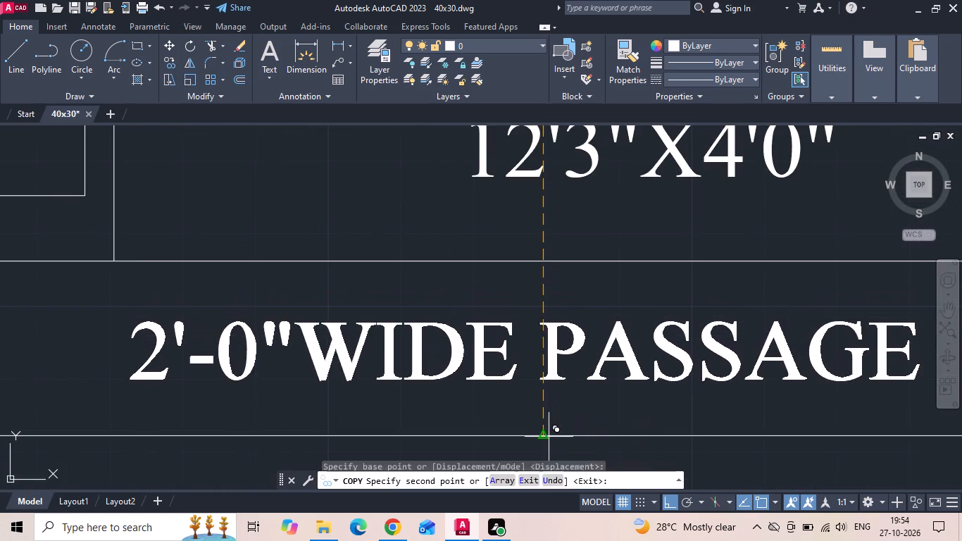
scroll(575, 427, down, 3)
key(Escape)
Copy the lower 2'-0"WIDE PASSAGE label straight down to just below the plot boundary as a base for the plan title.
scroll(648, 407, down, 2)
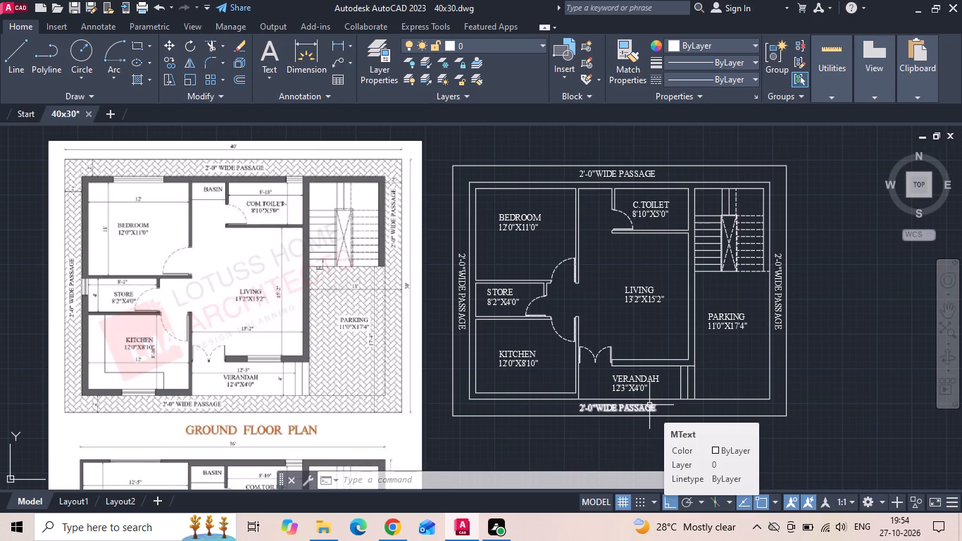
scroll(566, 185, down, 1)
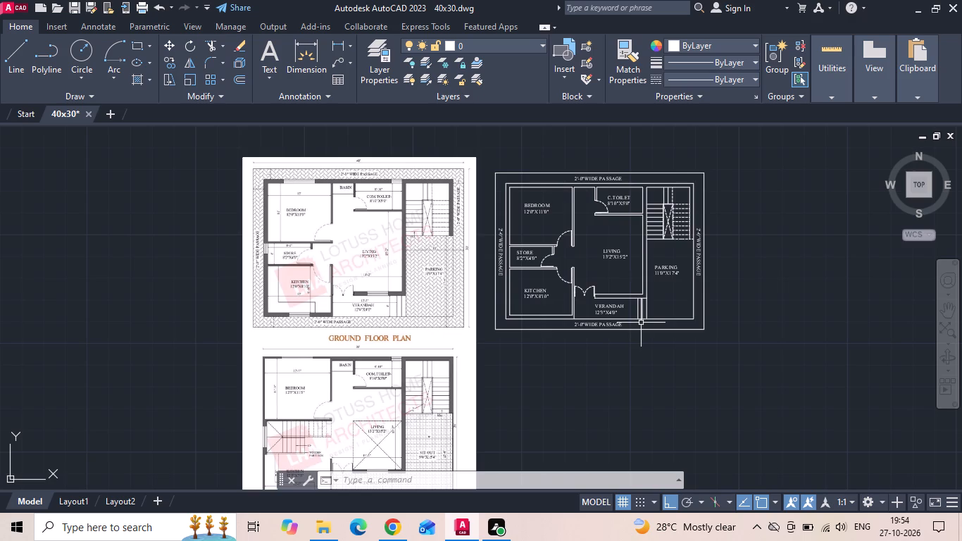
scroll(609, 337, up, 1)
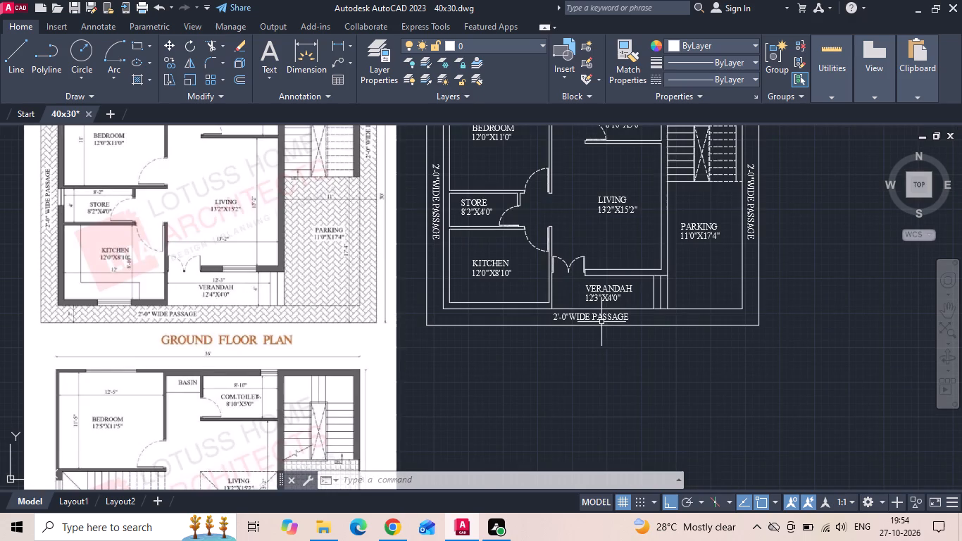
click(601, 321)
right_click(601, 320)
click(631, 273)
drag(601, 350, 589, 379)
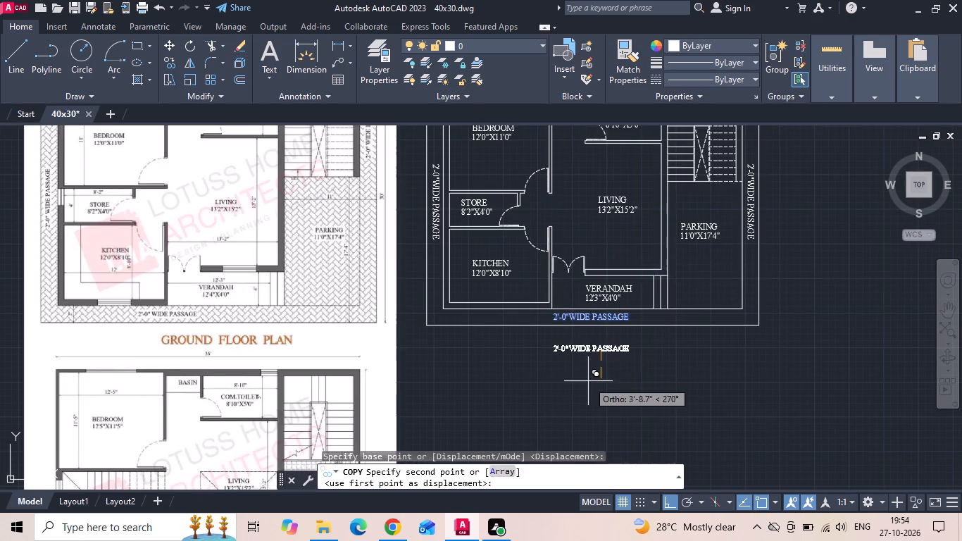
scroll(588, 381, up, 1)
click(587, 373)
key(Escape)
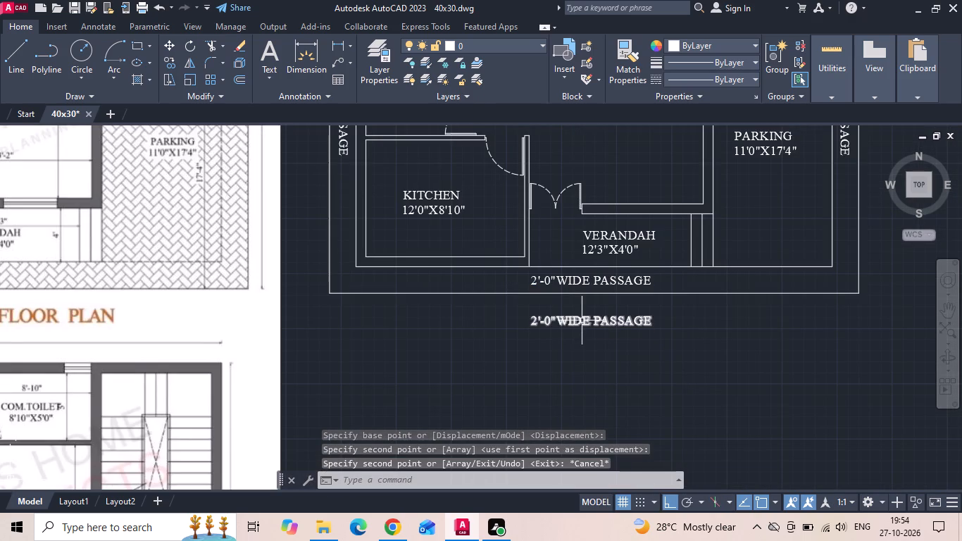
Set the text height of the whole copied label below the plot boundary to 12".
double_click(582, 321)
key(ctrl+a)
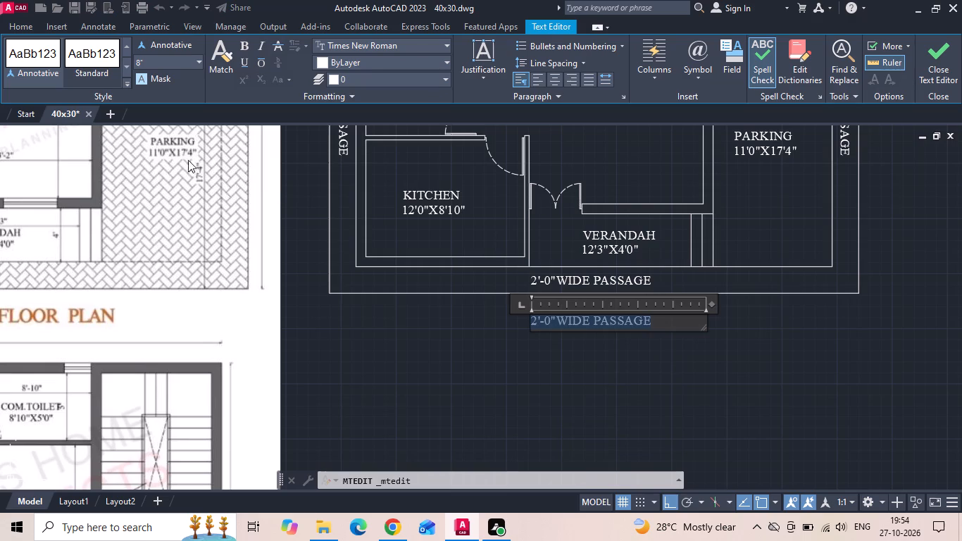
click(175, 63)
key(BackSpace)
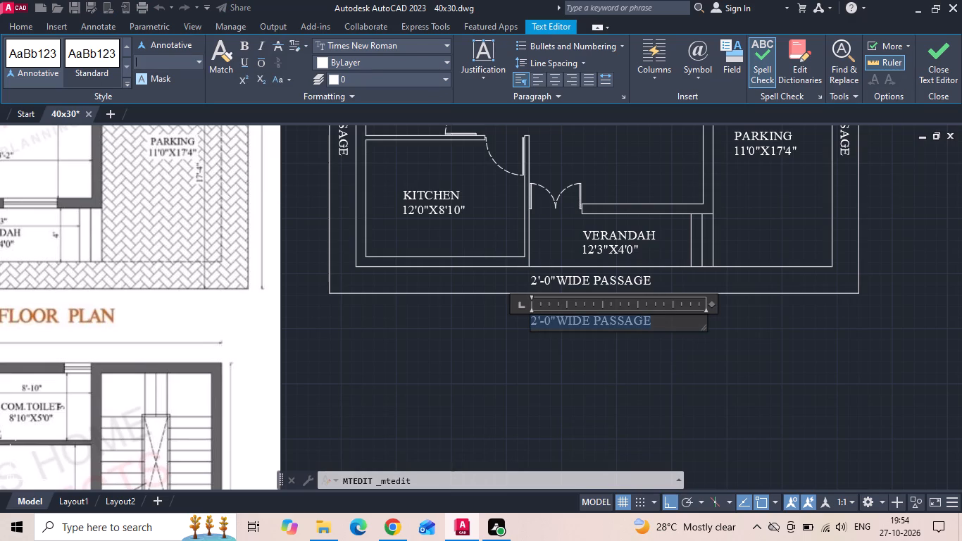
text(12")
key(Return)
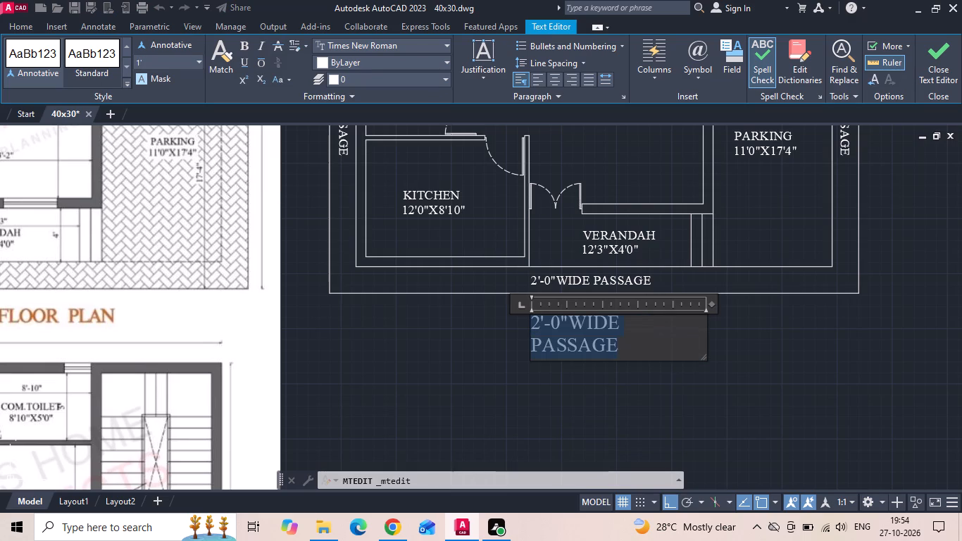
Replace the copied label's text with GROUND FLOOR PLAN and widen its text frame so the title fits on one line.
key(BackSpace)
text(GROUND)
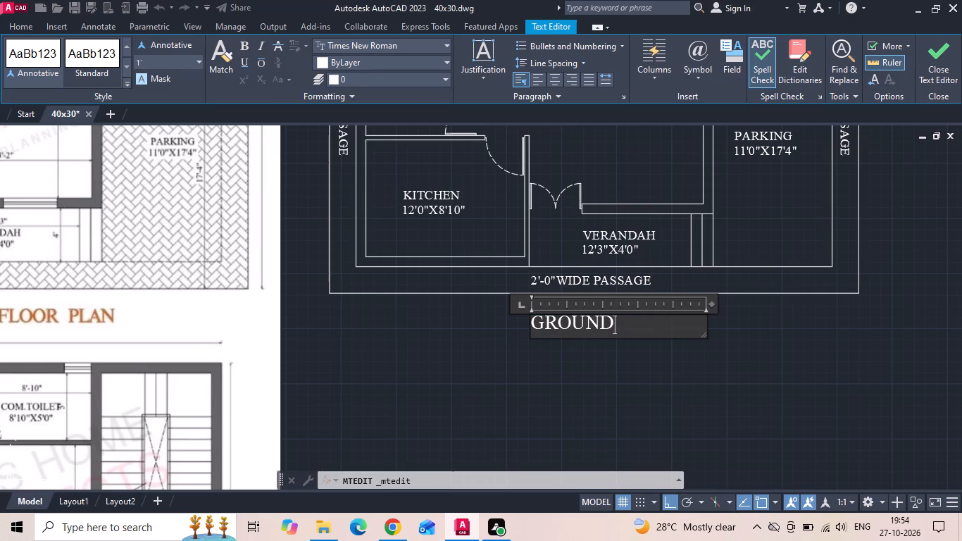
key(space)
text(FLOOR PLAN)
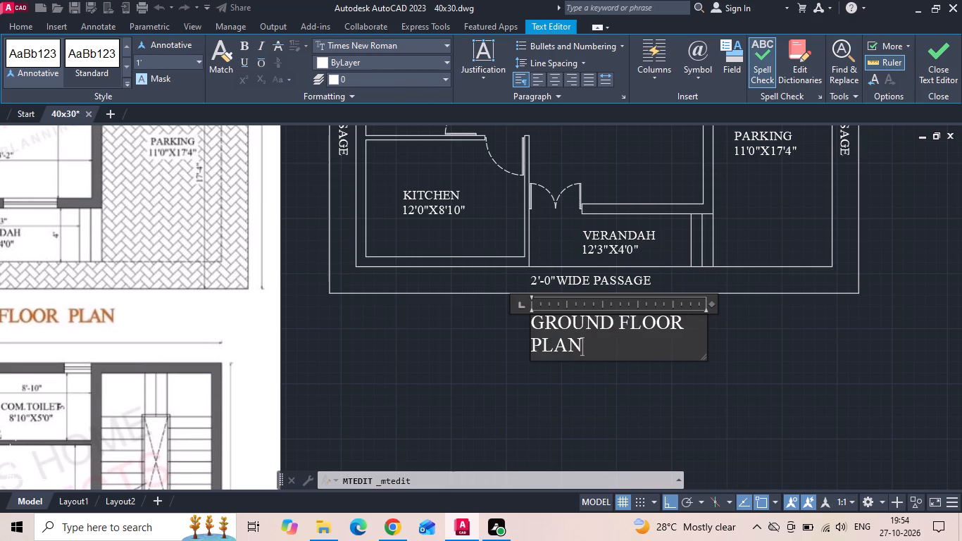
drag(706, 330, 811, 326)
click(724, 380)
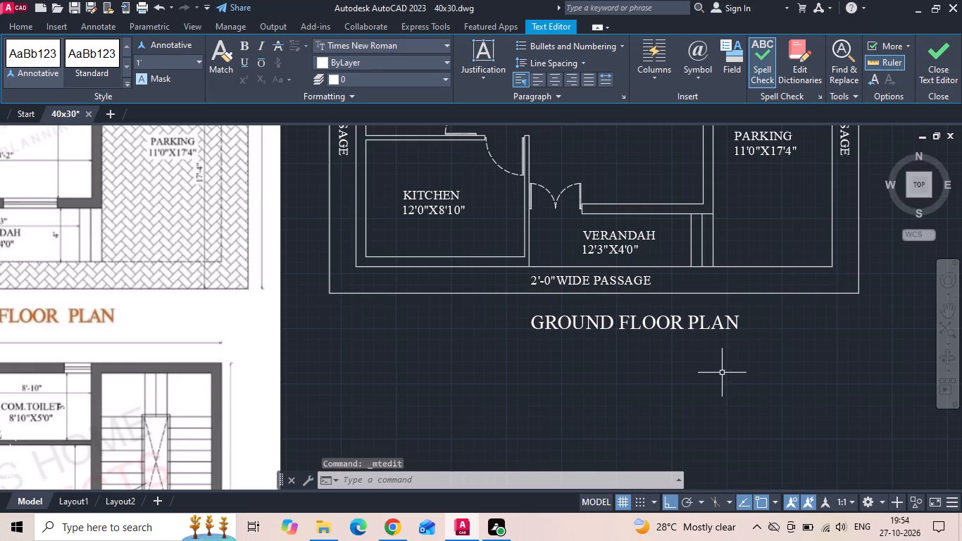
Move the GROUND FLOOR PLAN title straight sideways toward the kitchen side to centre it beneath the plan.
click(654, 324)
right_click(654, 324)
click(687, 254)
drag(666, 399, 644, 399)
click(623, 385)
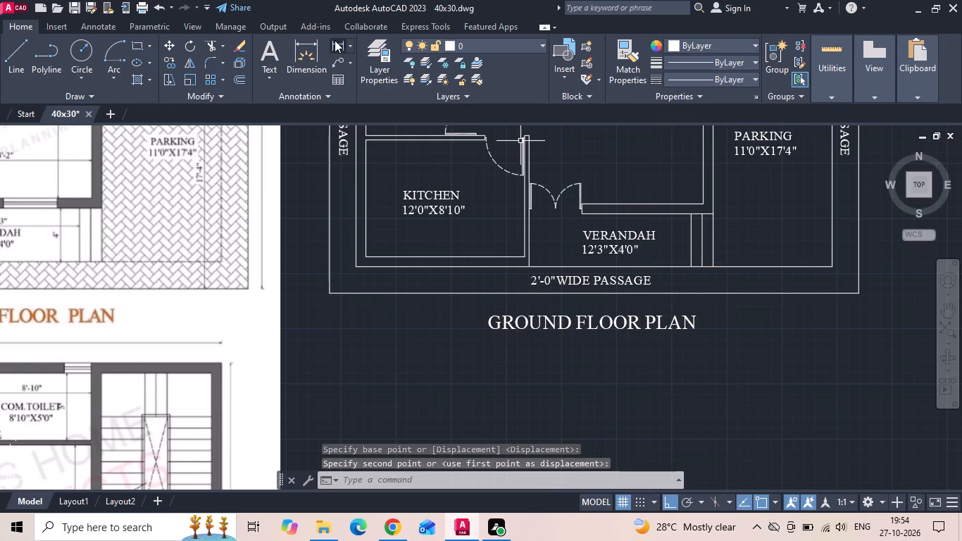
Add a vertical linear dimension for the full plot depth just outside the boundary on the bedroom and kitchen side.
click(335, 40)
click(323, 297)
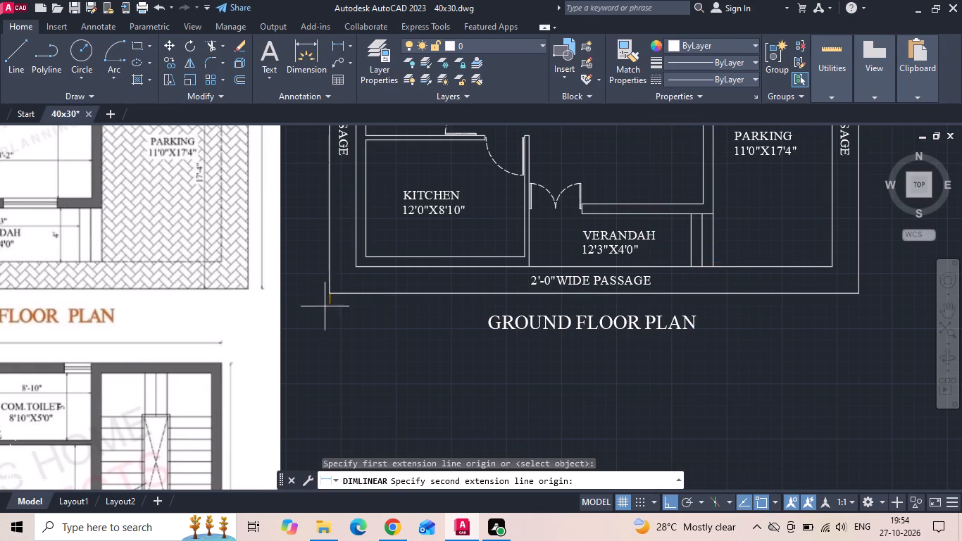
scroll(318, 368, down, 1)
middle_drag(339, 234, 335, 347)
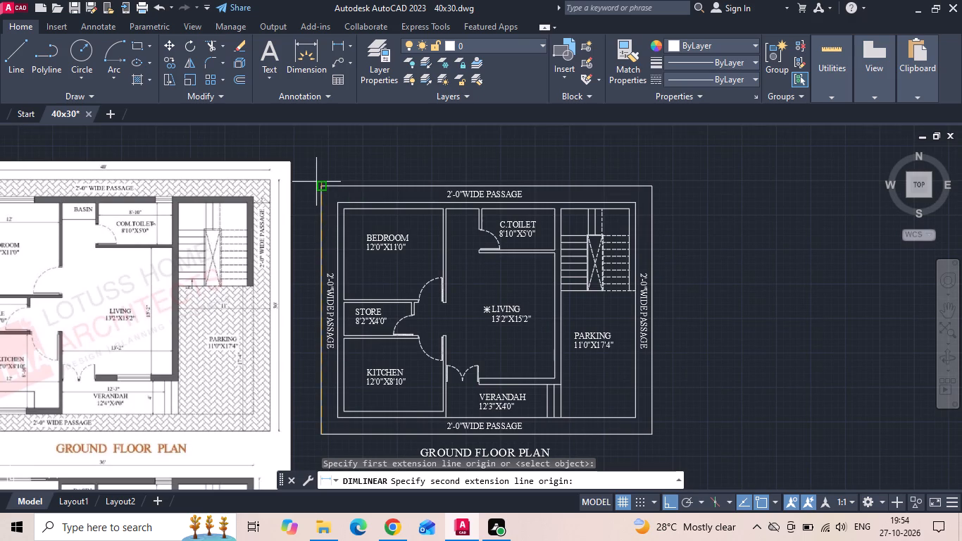
click(320, 187)
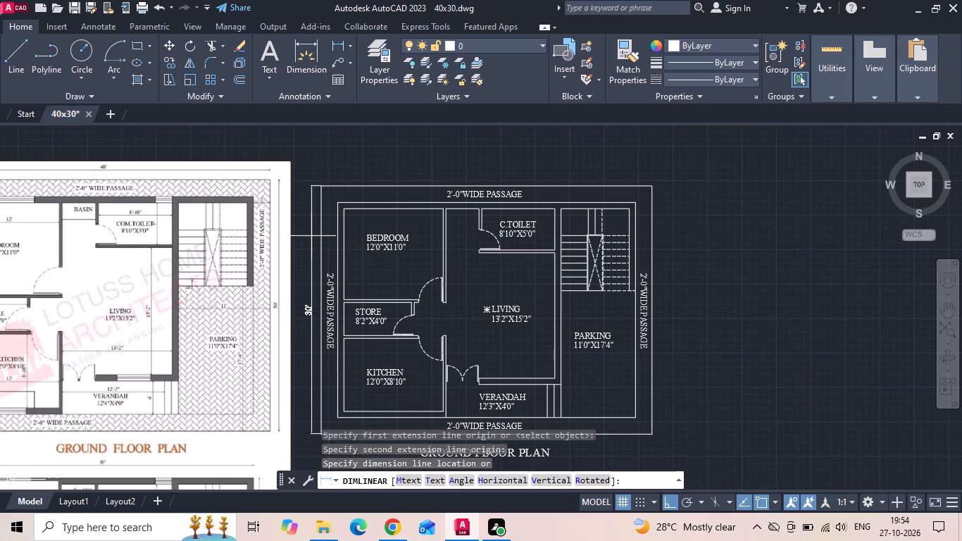
click(311, 236)
Add a horizontal linear dimension for the full plot width just above the upper plot boundary.
key(space)
click(323, 186)
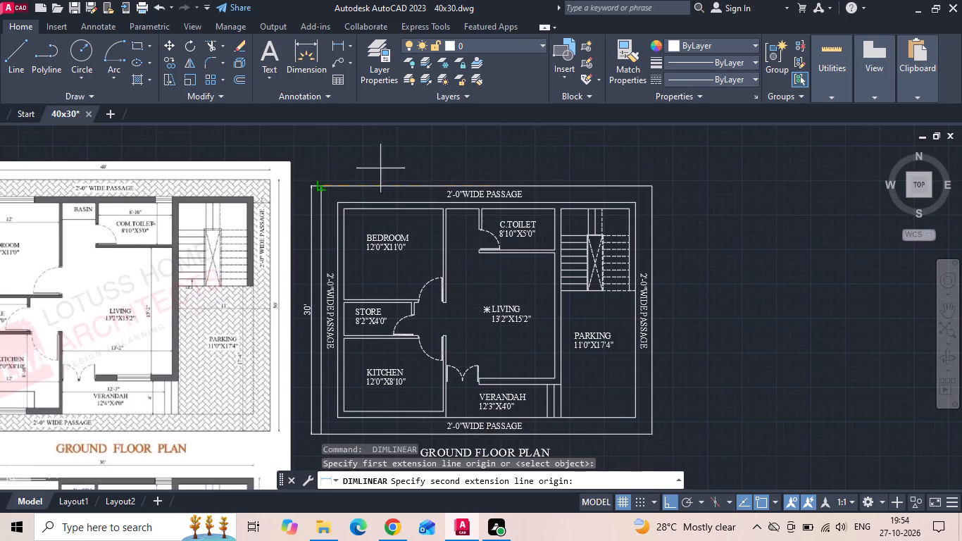
click(654, 186)
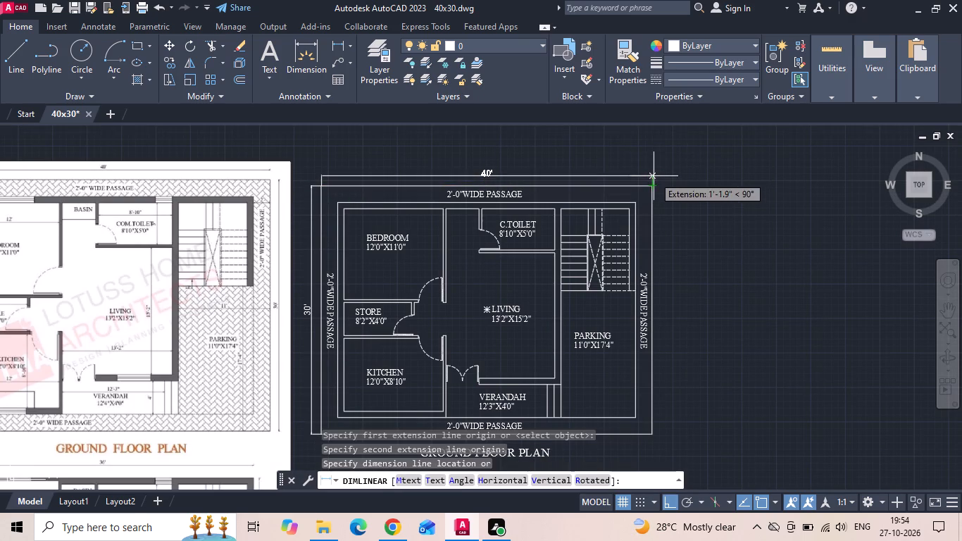
scroll(654, 176, up, 1)
click(654, 176)
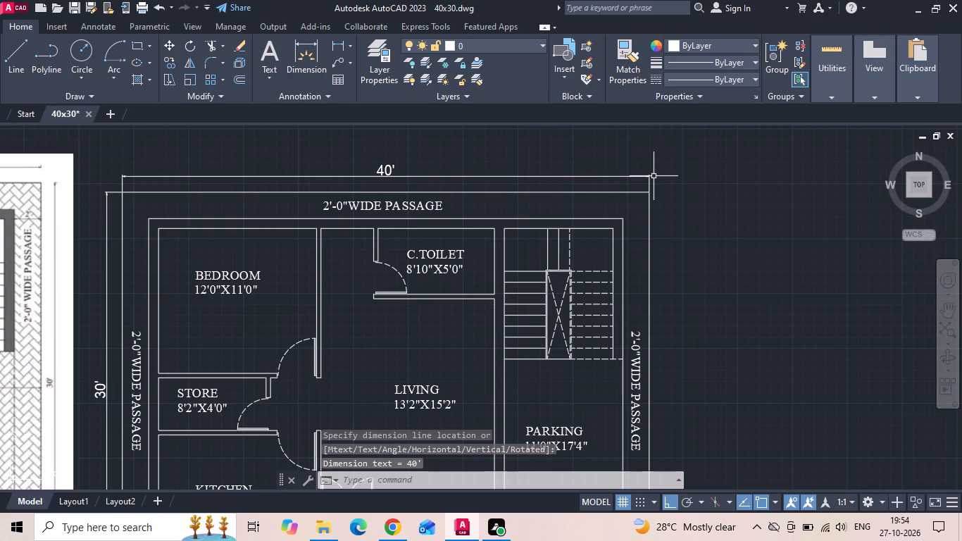
Save the drawing.
key(ctrl+s)
key(ctrl+s)
key(ctrl+s)
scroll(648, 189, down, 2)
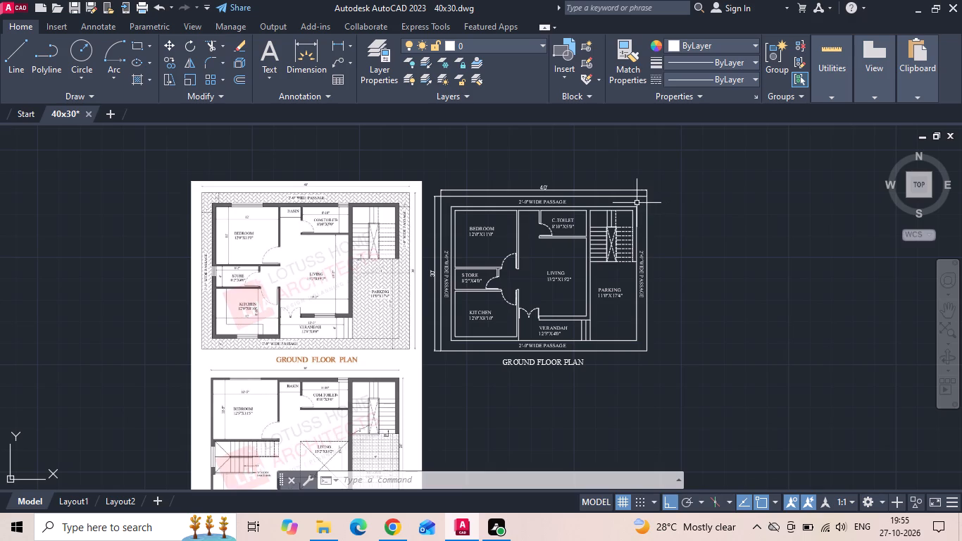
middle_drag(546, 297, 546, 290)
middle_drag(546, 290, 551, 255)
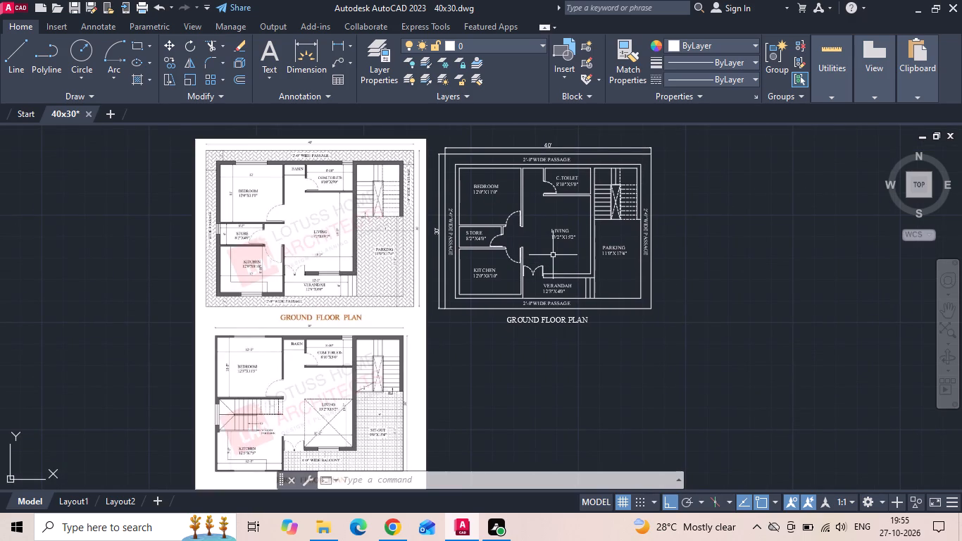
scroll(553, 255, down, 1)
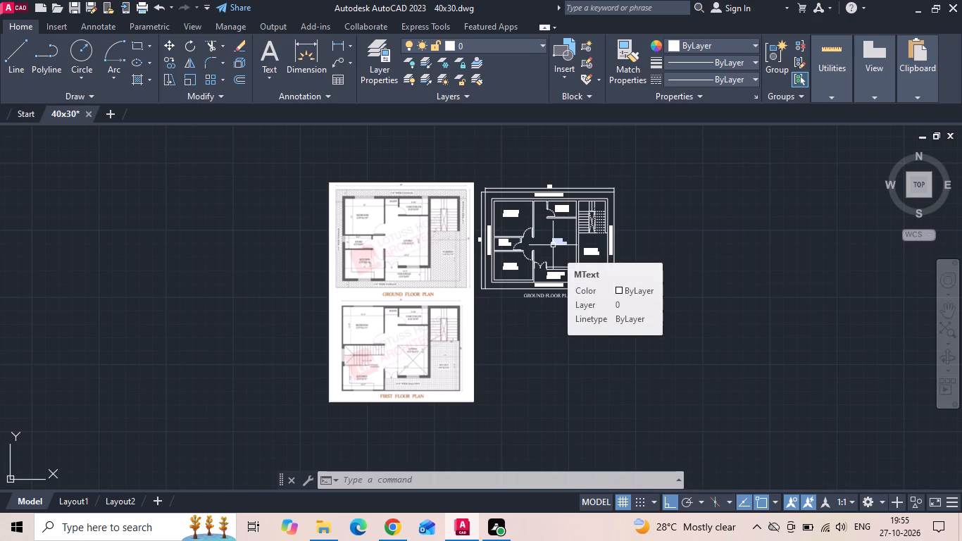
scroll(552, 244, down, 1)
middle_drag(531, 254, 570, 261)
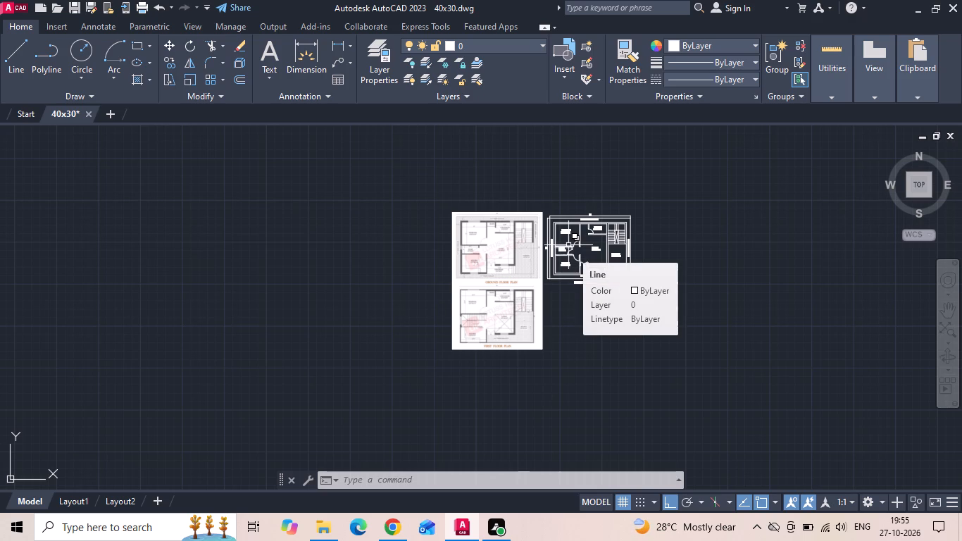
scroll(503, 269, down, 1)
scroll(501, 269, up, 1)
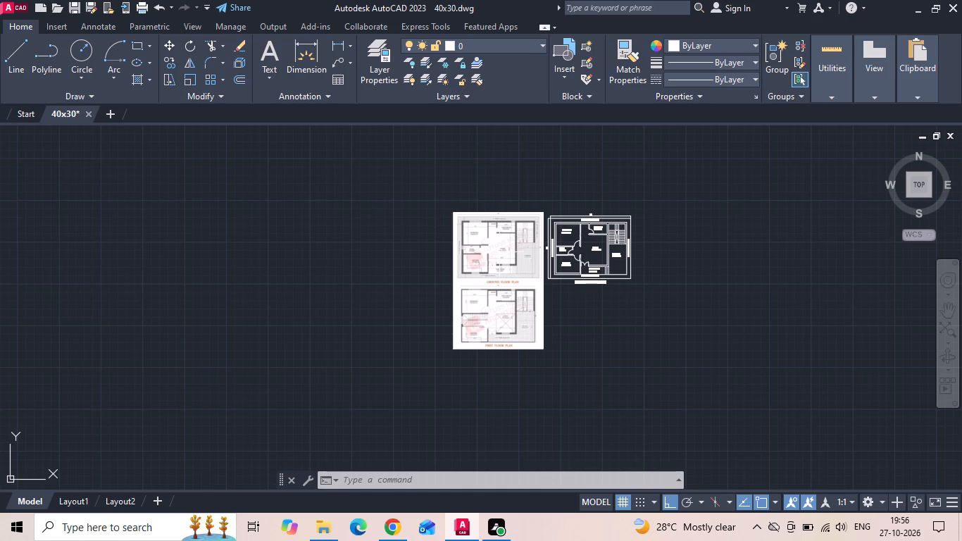
Draw a short vertical line across the bedroom's upper outer wall, from the inner line's midpoint to the outer line.
scroll(499, 251, up, 1)
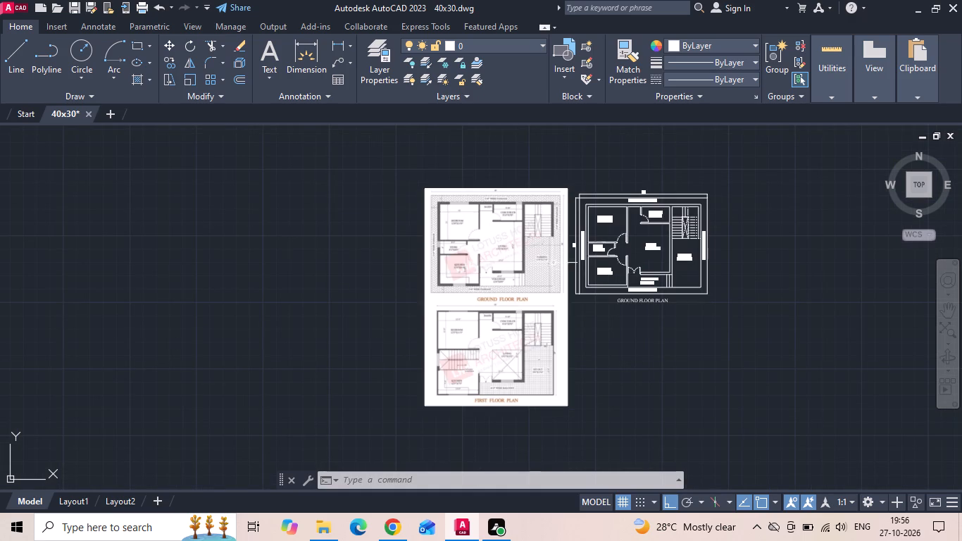
scroll(596, 158, up, 2)
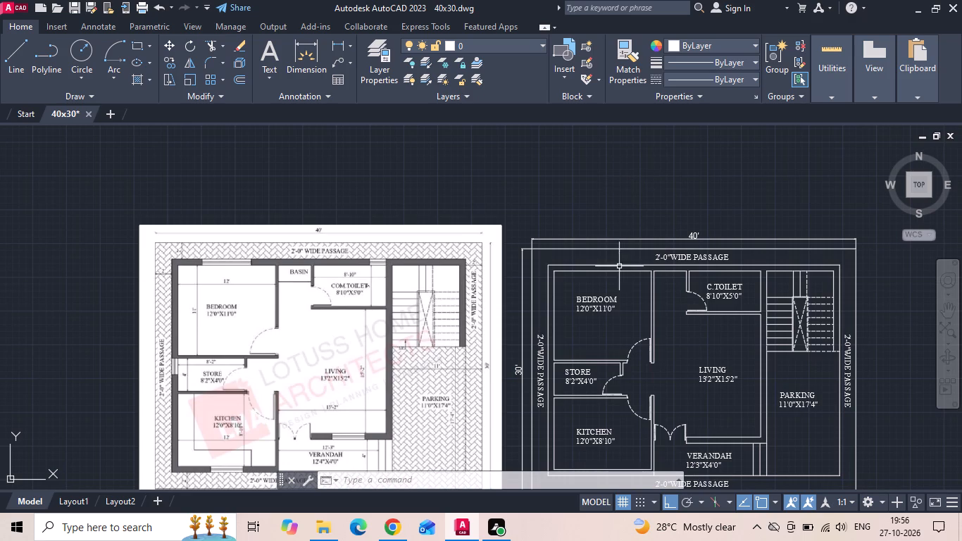
text(L)
key(space)
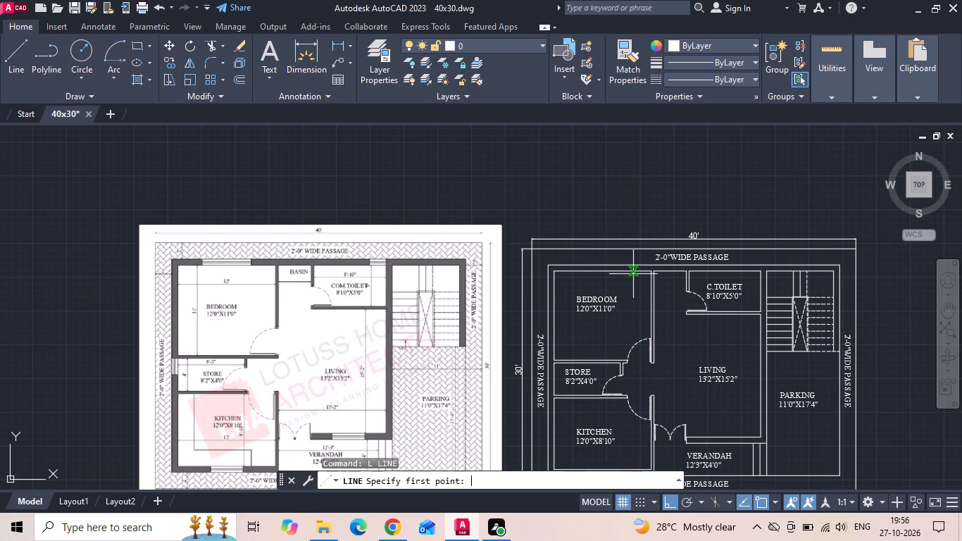
scroll(606, 253, up, 1)
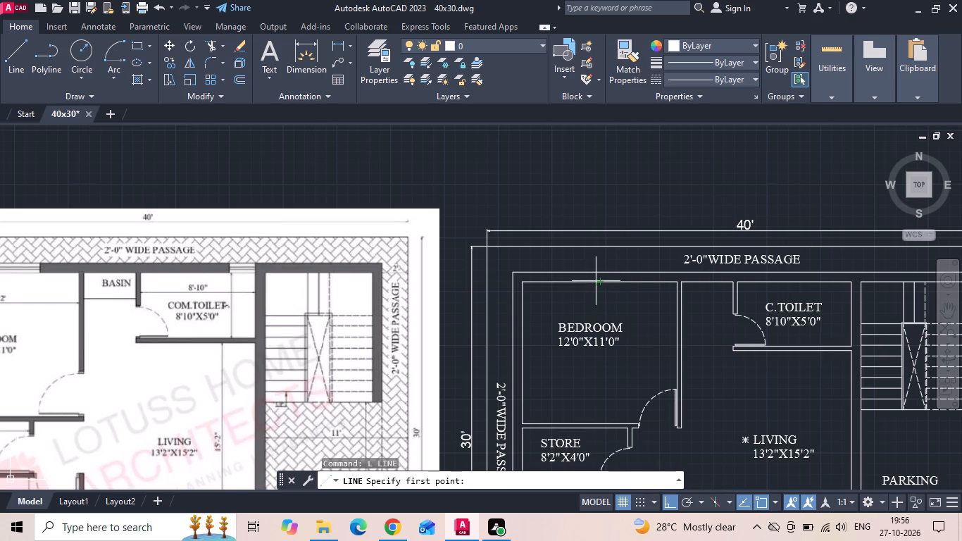
scroll(597, 281, up, 1)
click(597, 285)
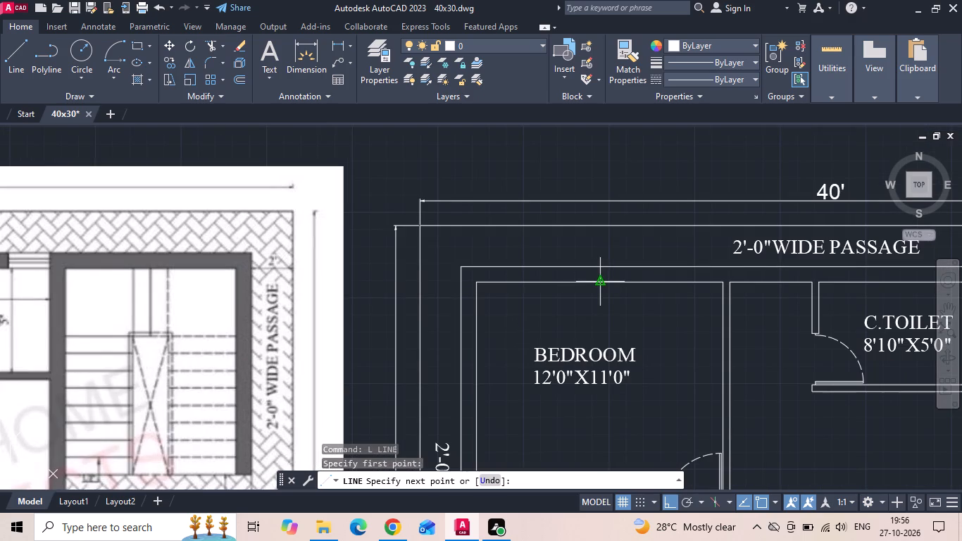
scroll(601, 273, up, 2)
click(596, 259)
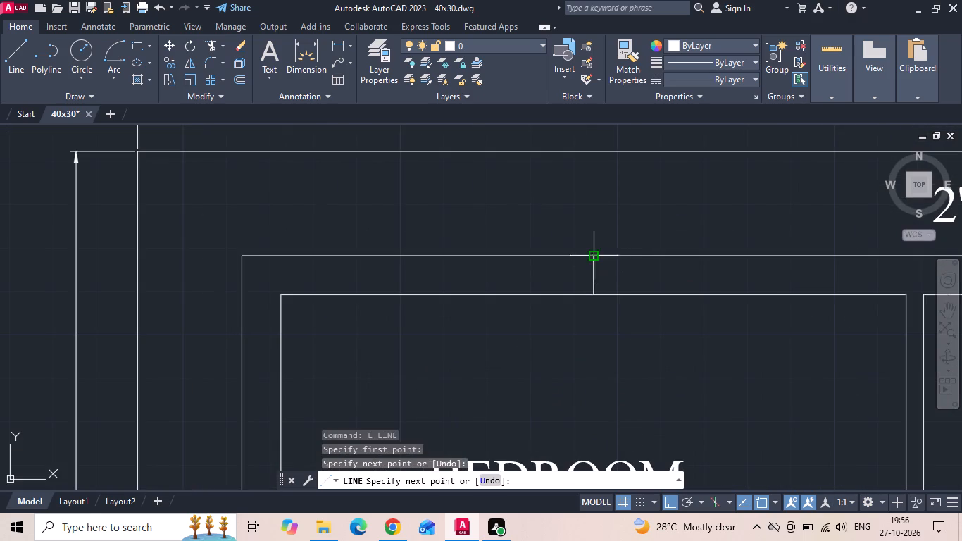
scroll(631, 297, down, 3)
key(Escape)
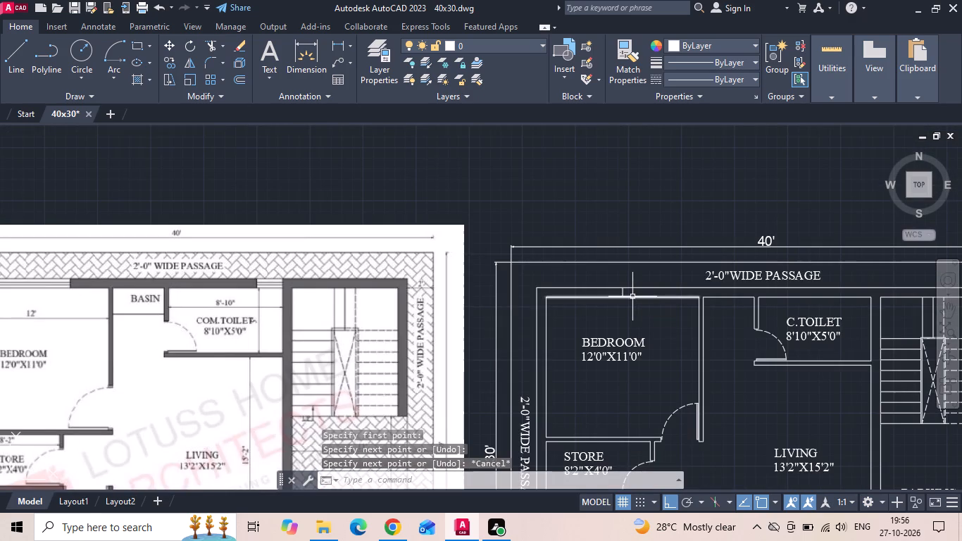
Measure the bedroom's inner width and the width of its upper-wall window in the reference image.
middle_drag(288, 316, 503, 300)
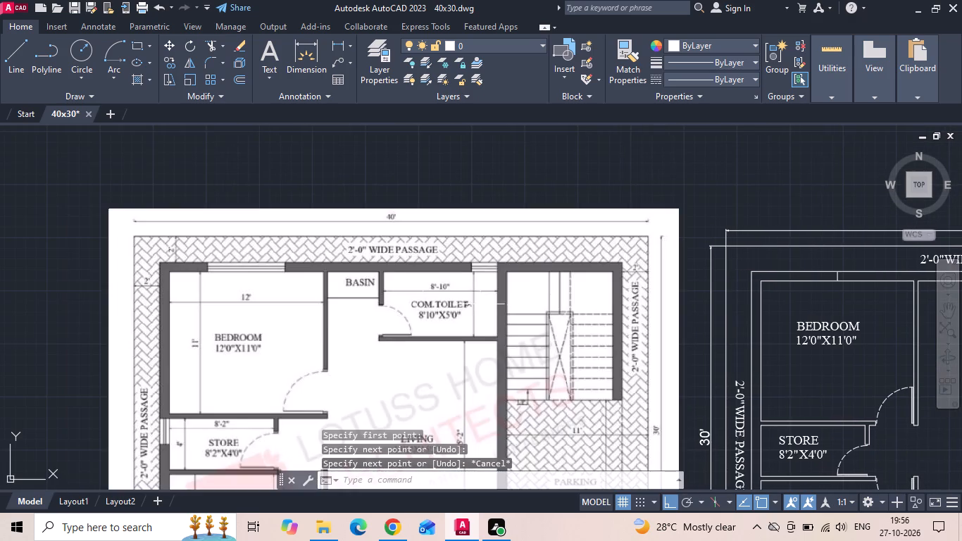
scroll(246, 263, up, 1)
click(337, 39)
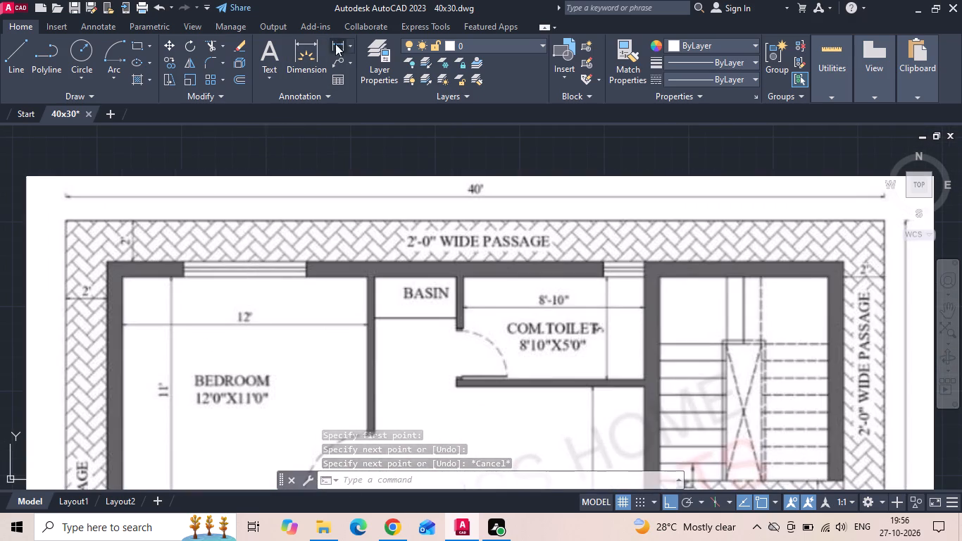
click(122, 308)
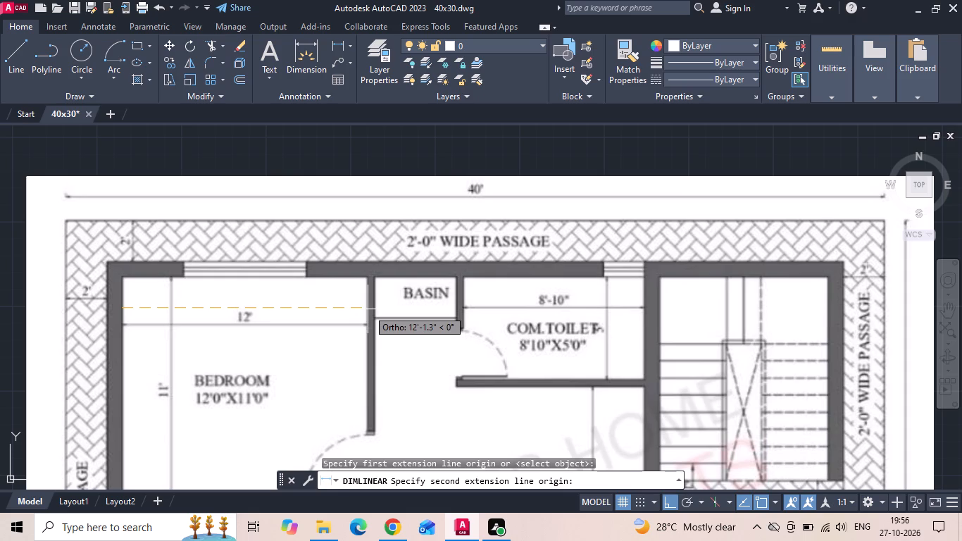
key(Escape)
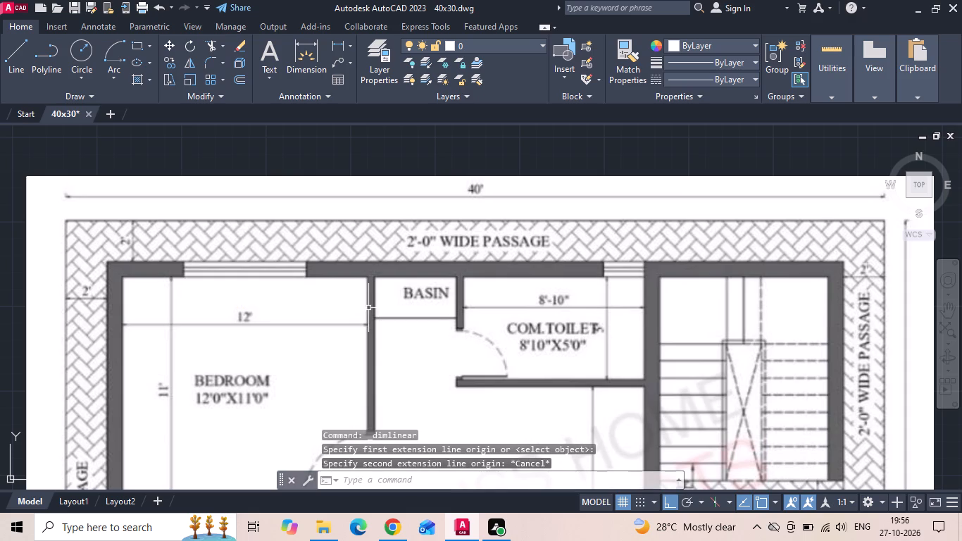
click(337, 42)
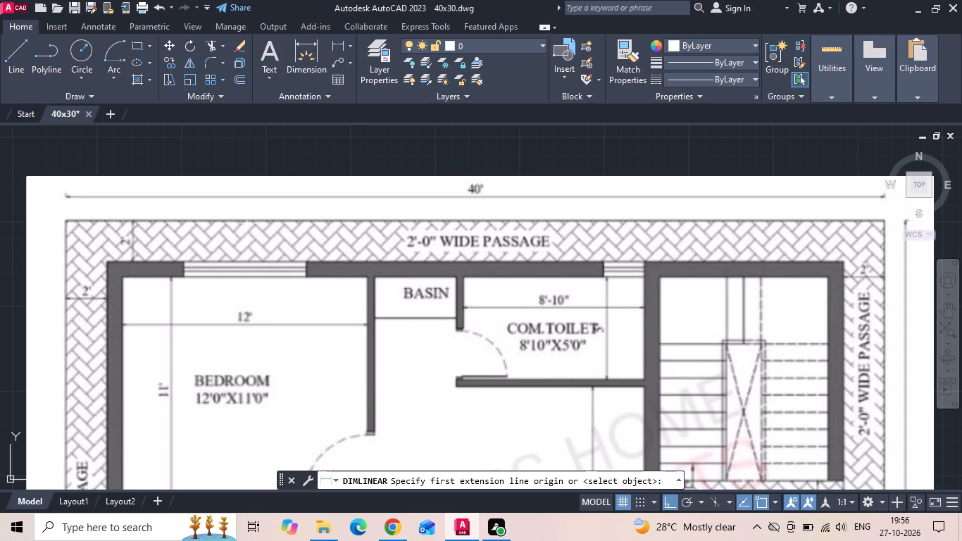
scroll(182, 279, up, 1)
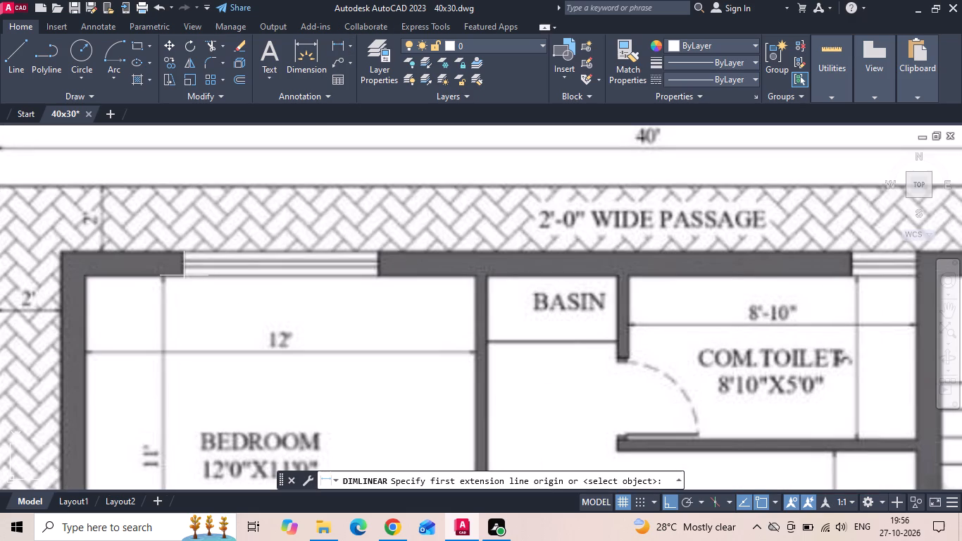
click(184, 273)
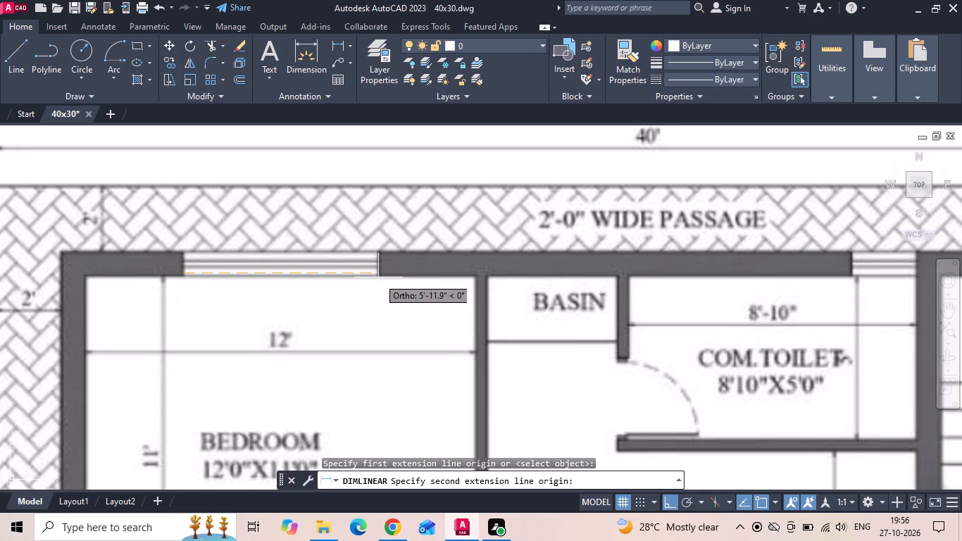
key(Escape)
Copy the short midpoint line in the bedroom's upper wall 3' to each side to mark the window edges.
scroll(292, 268, down, 3)
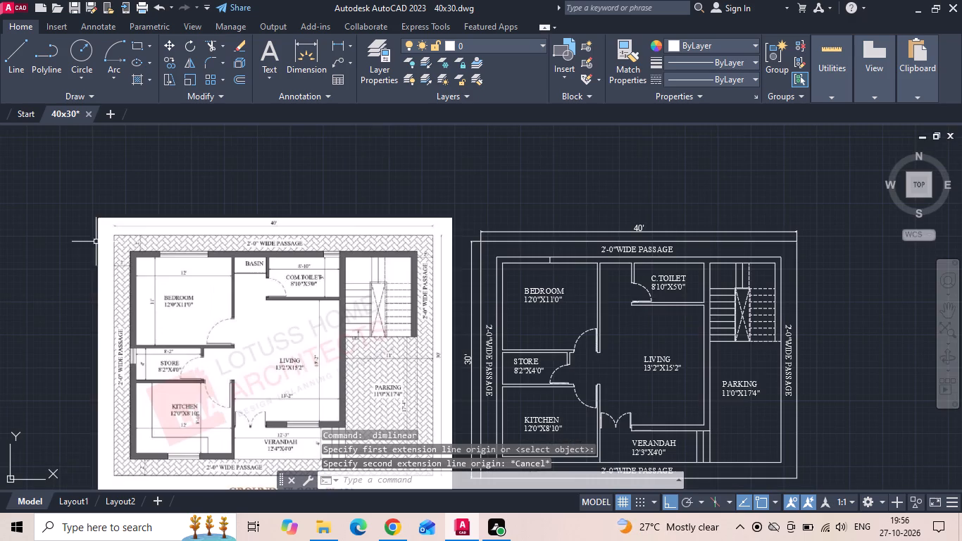
scroll(576, 256, up, 4)
drag(479, 273, 478, 273)
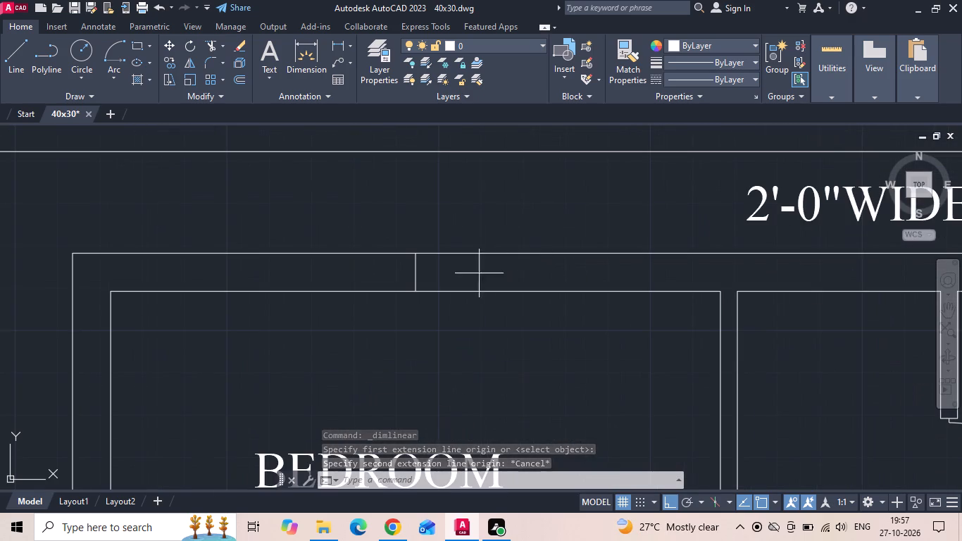
drag(478, 273, 454, 276)
click(344, 277)
right_click(341, 275)
click(361, 277)
drag(400, 348, 390, 347)
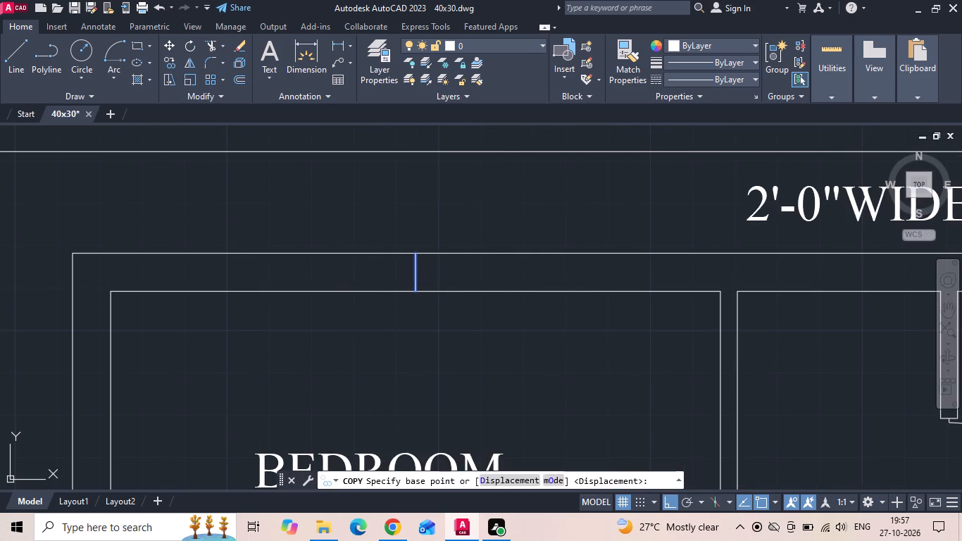
drag(390, 347, 329, 352)
text(3')
key(Return)
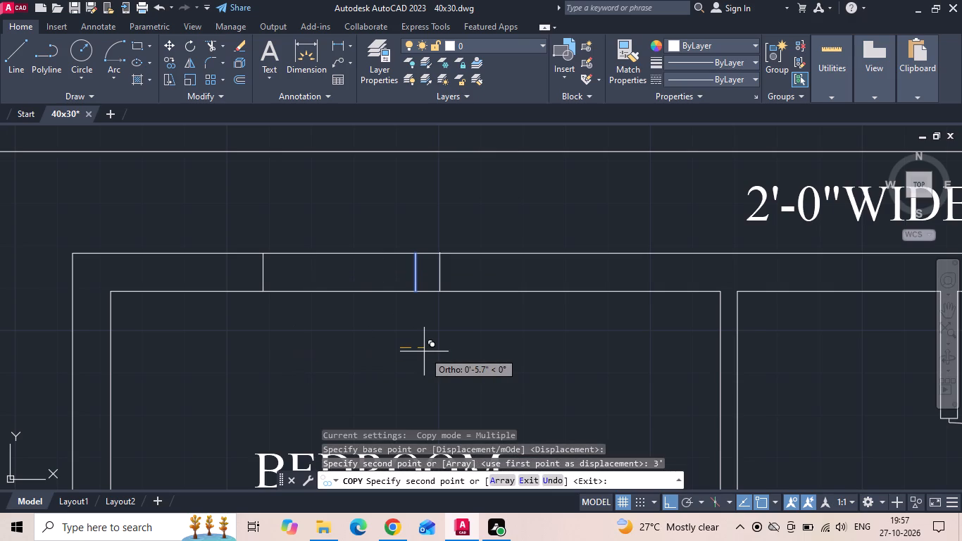
key(3)
key(apostrophe)
key(Return)
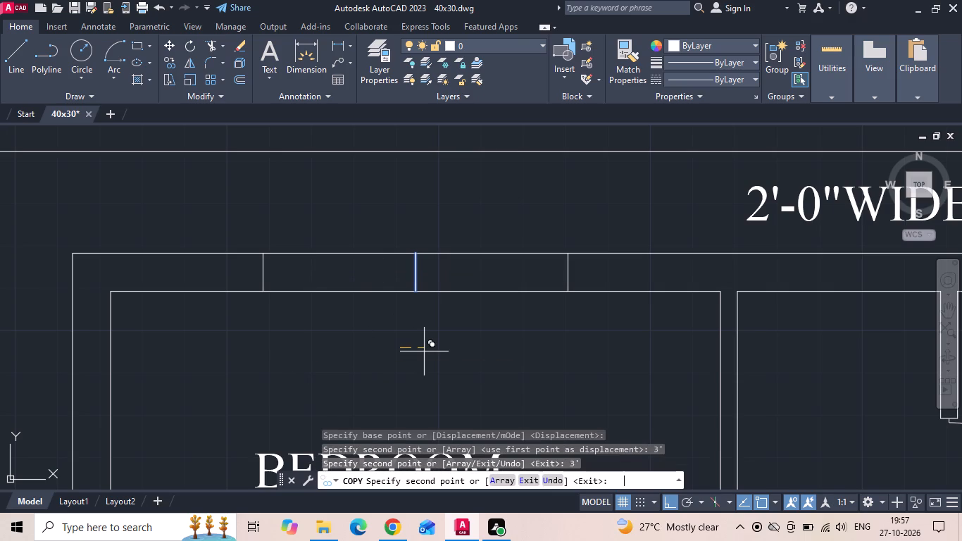
Delete the middle construction line between the two window edges in the bedroom's upper wall.
key(Escape)
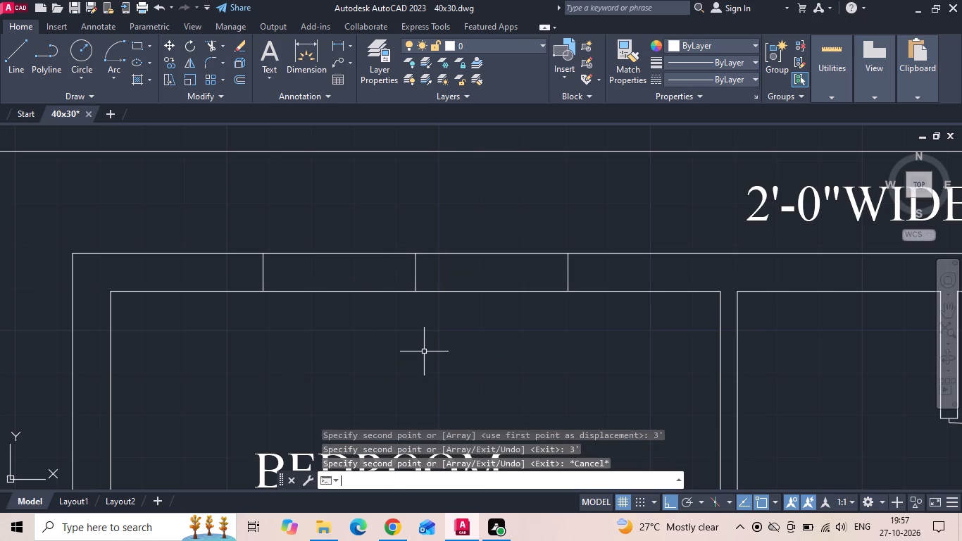
drag(446, 263, 440, 266)
click(403, 264)
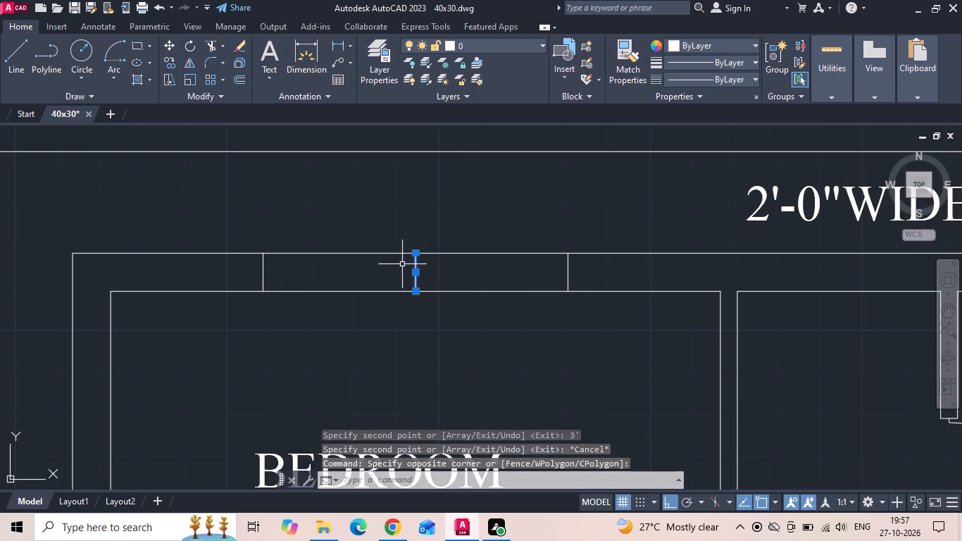
key(Delete)
Offset the bedroom's upper inner wall line 4" toward the outer line, and offset that new line 1" further outward for the glazing.
key(o)
key(Return)
key(4)
key(Return)
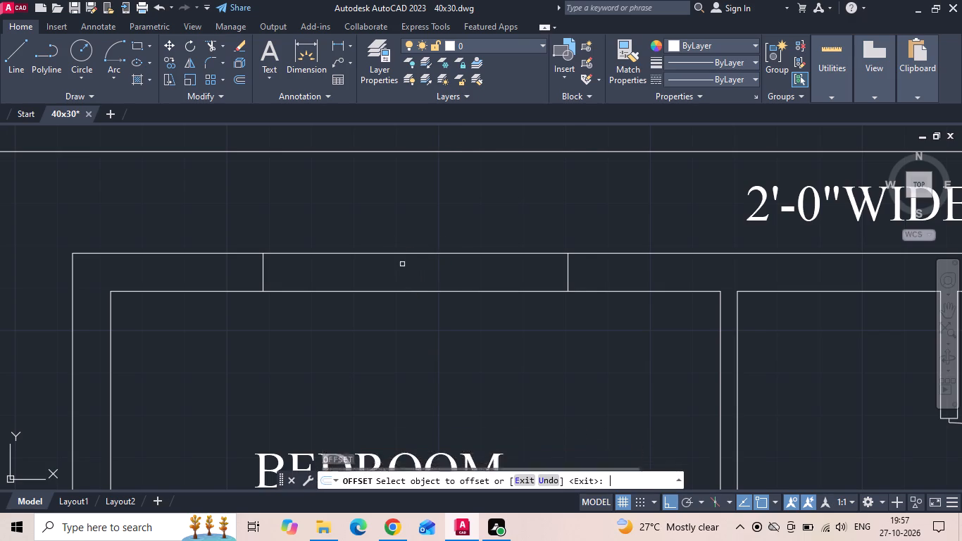
click(392, 290)
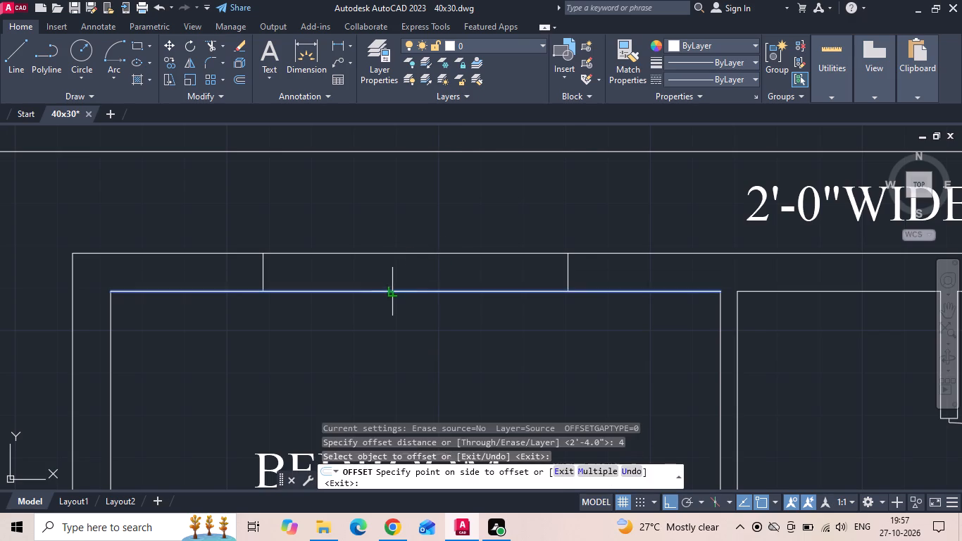
click(394, 280)
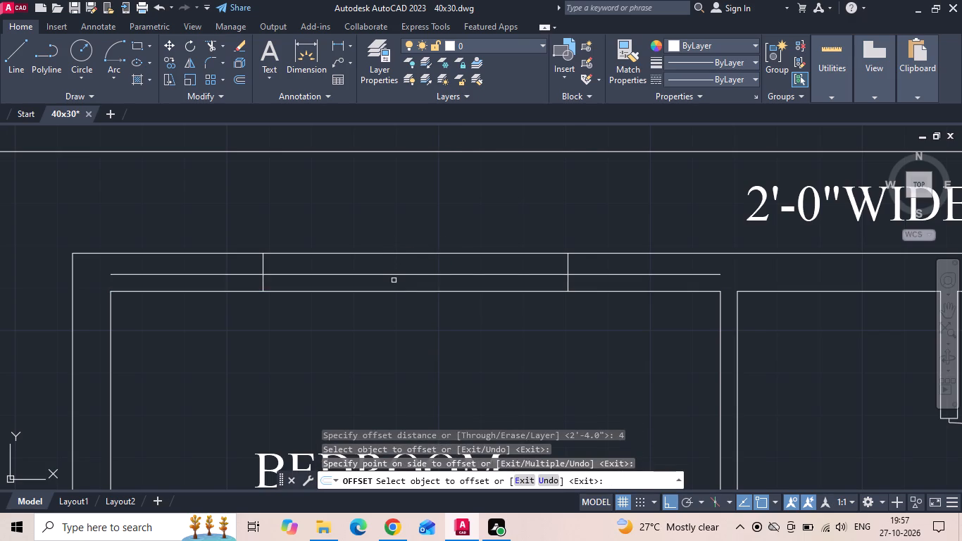
key(Escape)
key(o)
key(Return)
key(1)
key(Return)
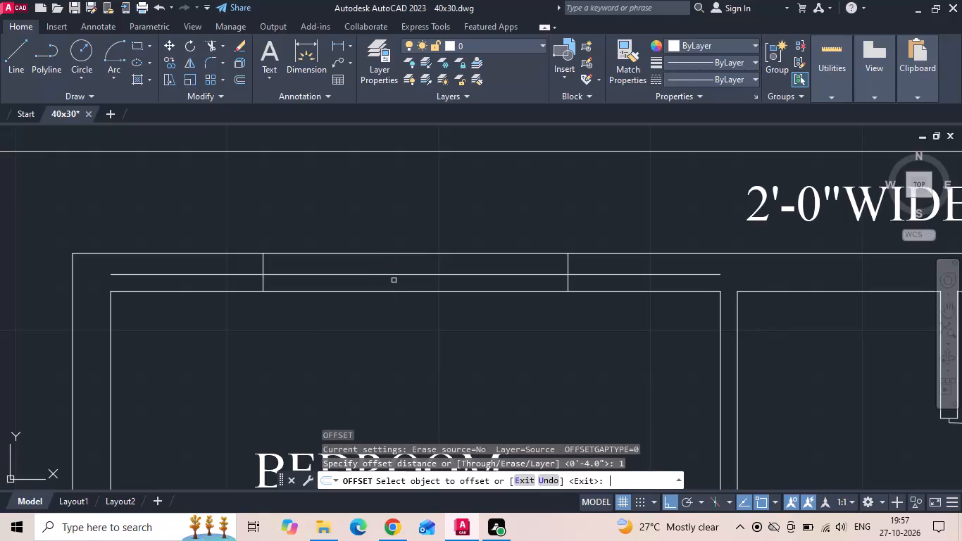
drag(392, 273, 393, 264)
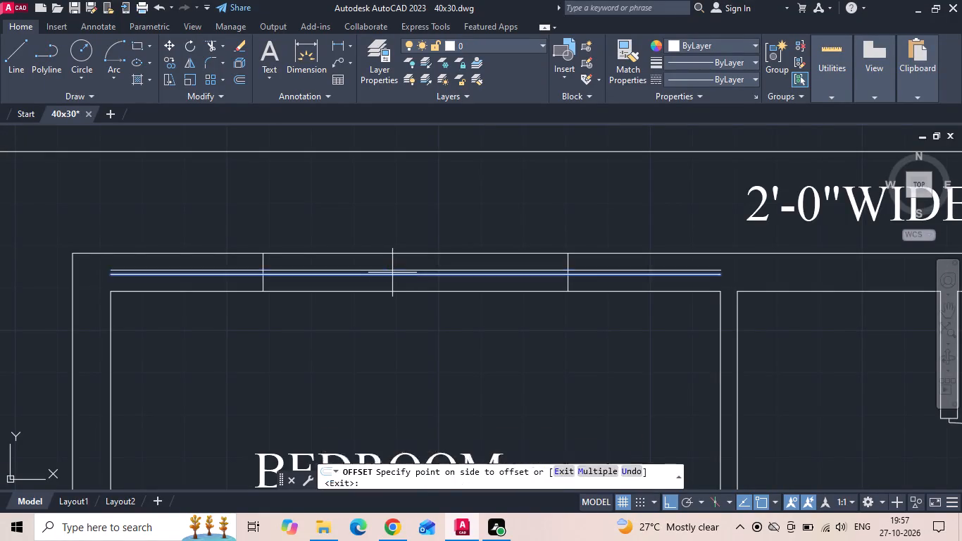
click(394, 254)
key(Escape)
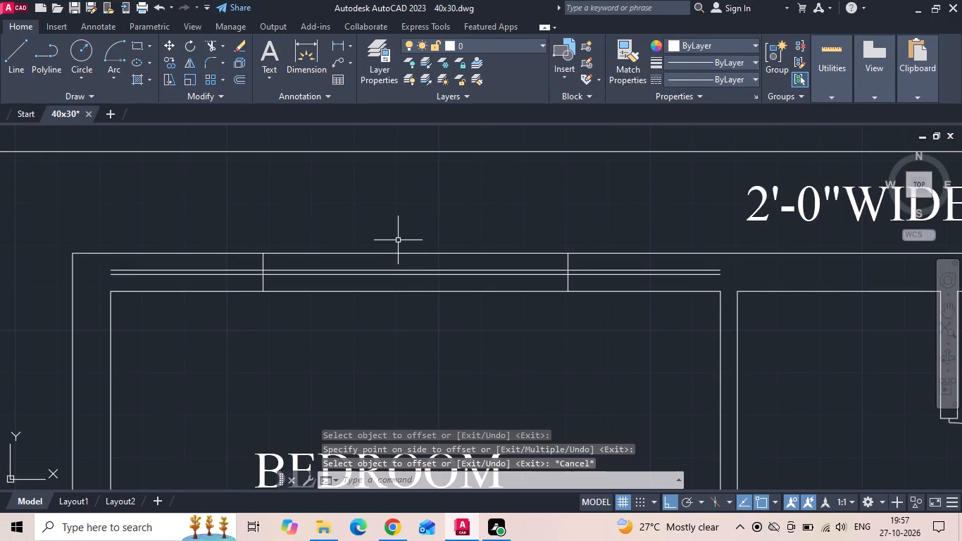
Trim both glazing lines in the bedroom's upper wall back to the two window edge lines.
text(TR)
key(space)
key(space)
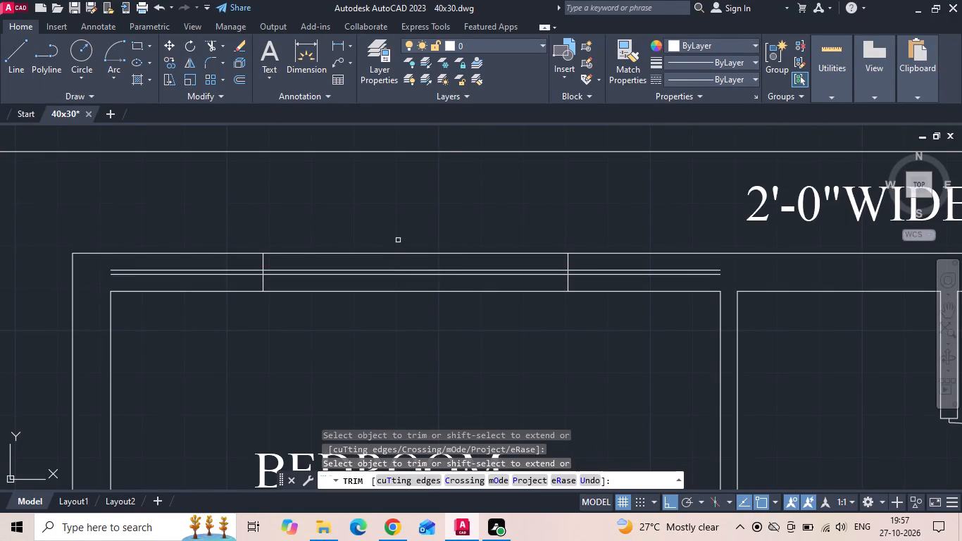
click(146, 261)
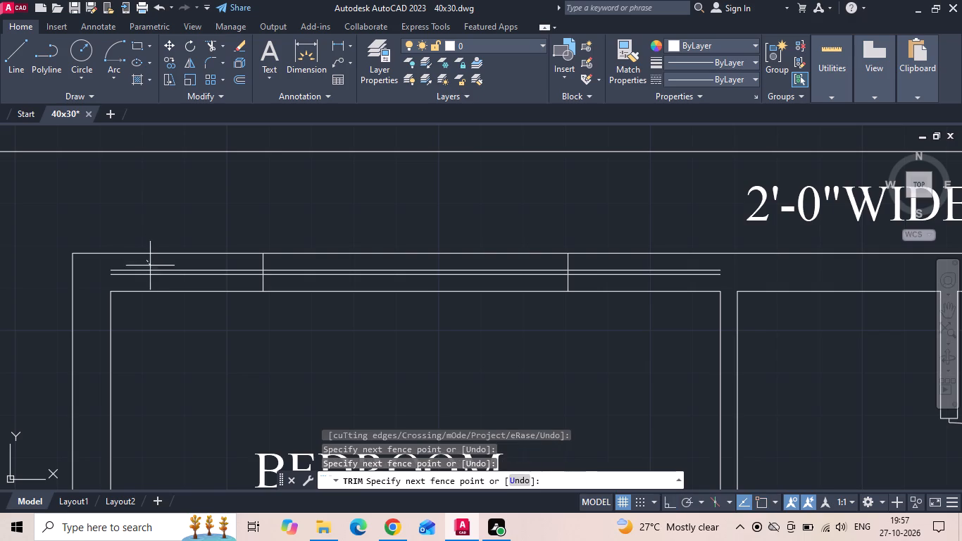
click(159, 277)
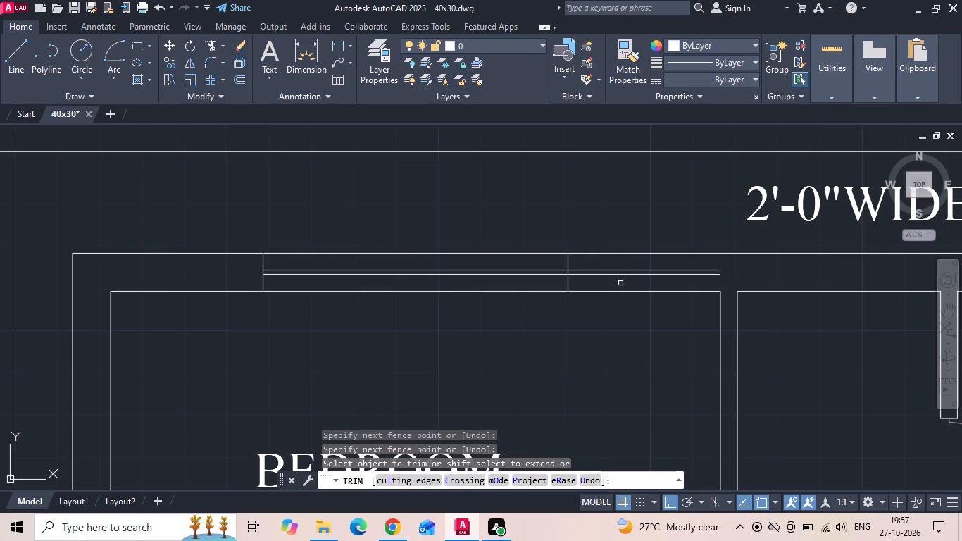
click(620, 283)
click(627, 265)
key(Escape)
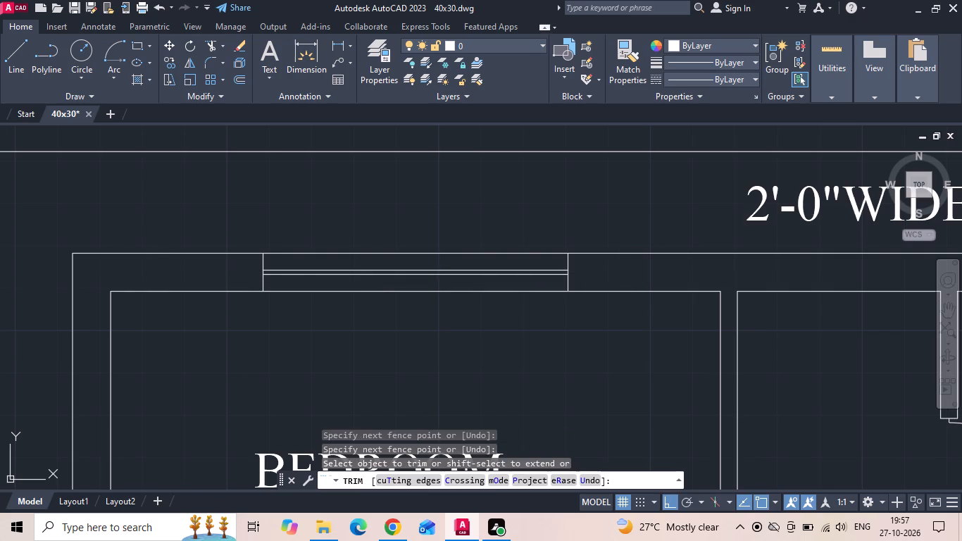
Save the drawing.
key(ctrl+s)
key(ctrl+s)
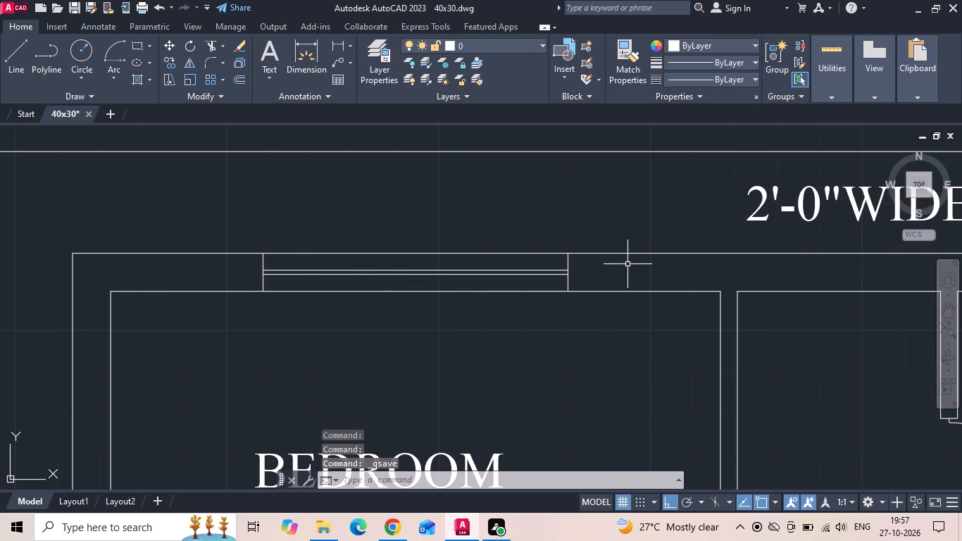
Copy the bedroom window straight down from the wall's inner line into the kitchen's lower outer wall.
scroll(627, 264, down, 4)
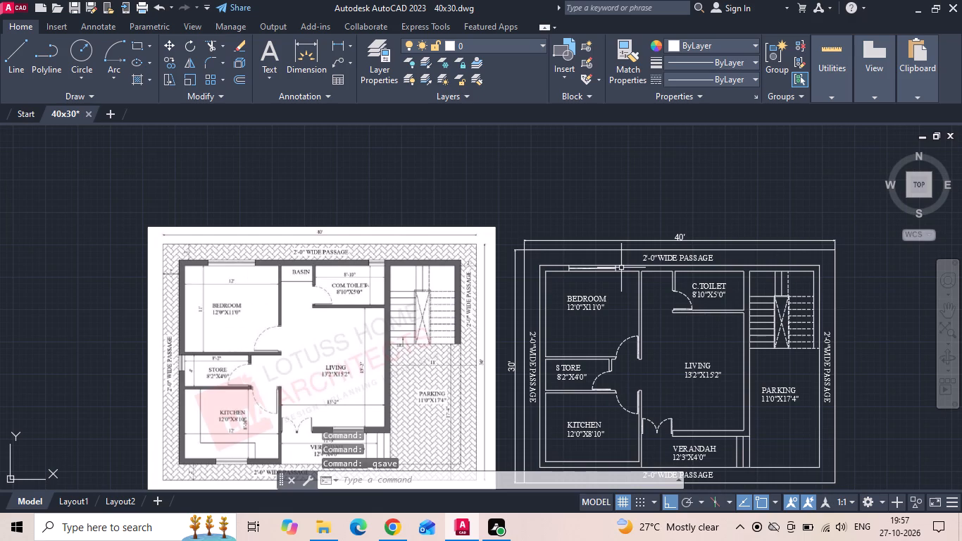
middle_drag(587, 332, 575, 278)
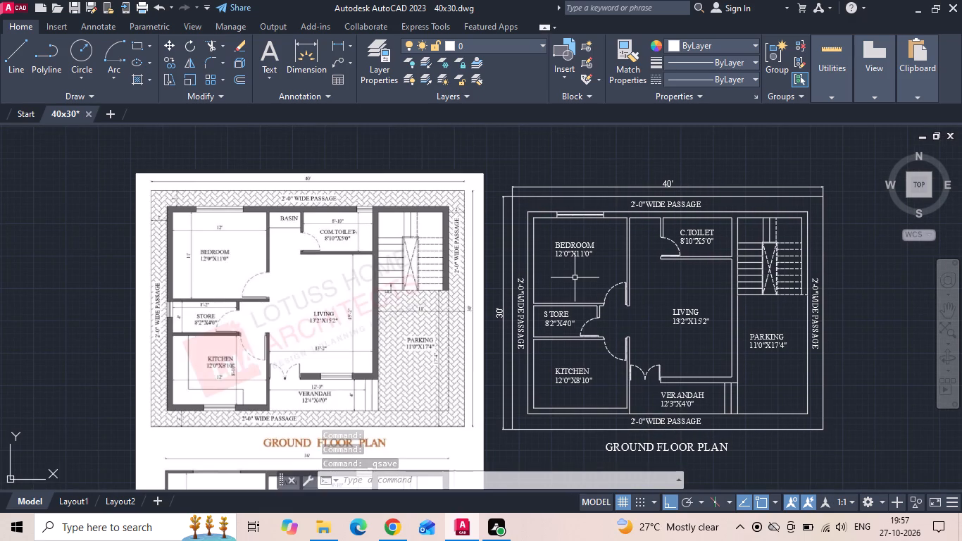
scroll(554, 232, up, 1)
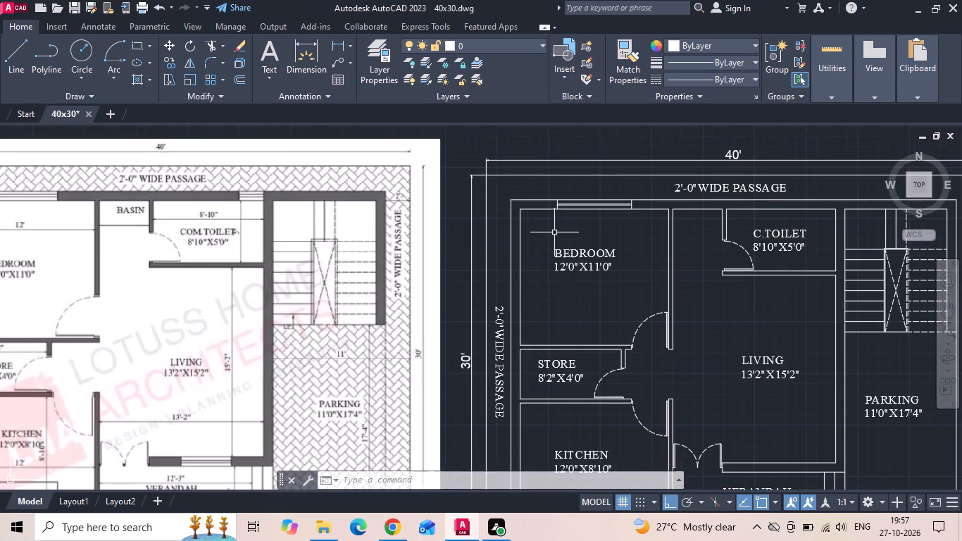
click(554, 230)
click(642, 177)
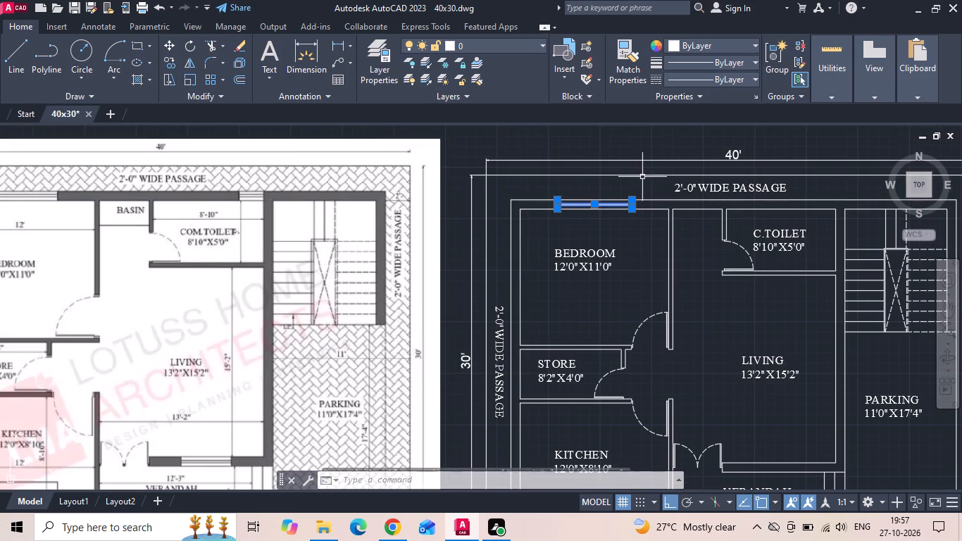
right_click(644, 179)
click(677, 287)
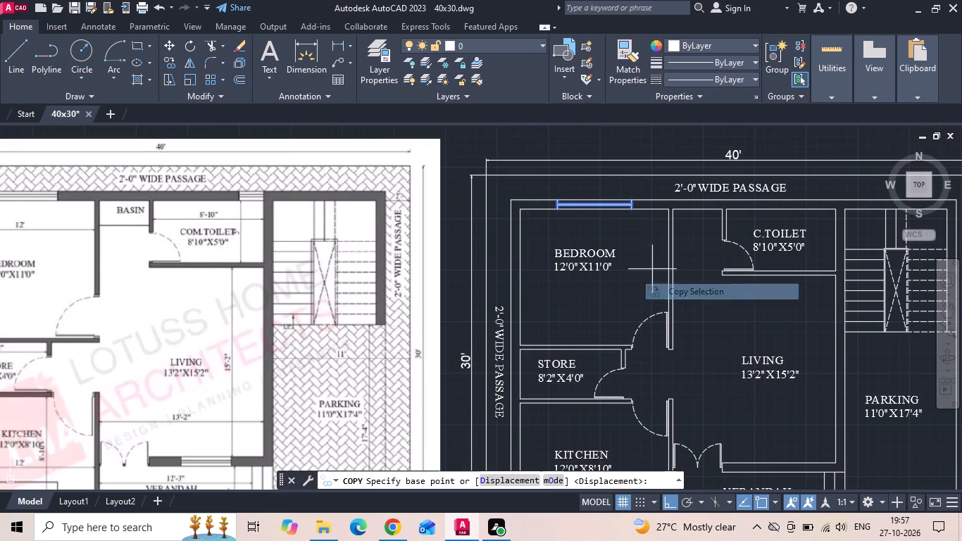
click(593, 209)
middle_drag(584, 344, 590, 187)
scroll(614, 359, up, 3)
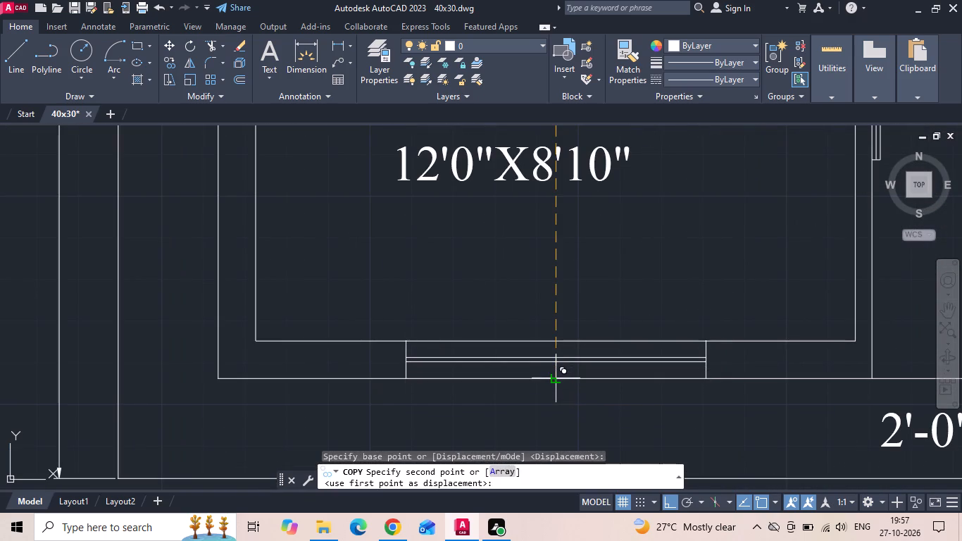
click(556, 378)
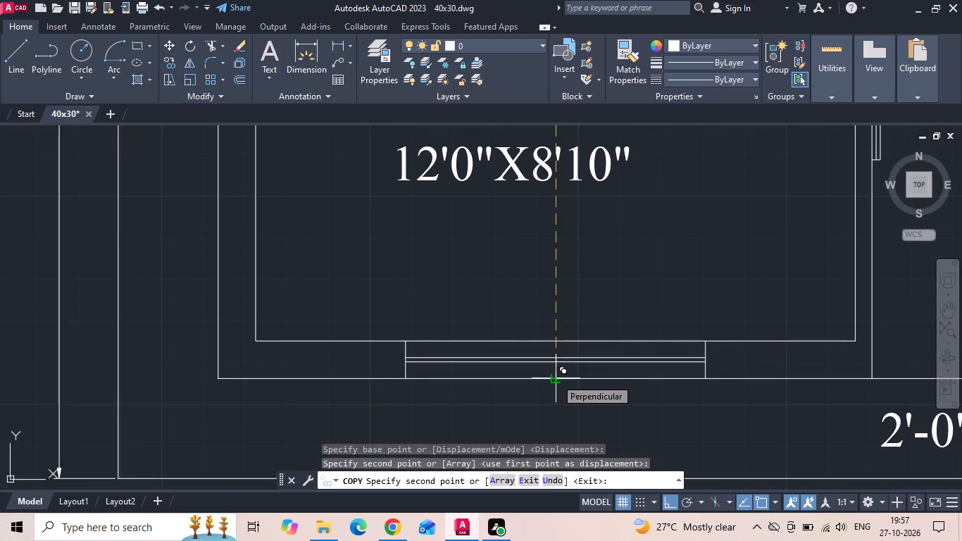
key(Escape)
Measure the width of the kitchen's lower-wall window in the reference image.
scroll(599, 338, down, 2)
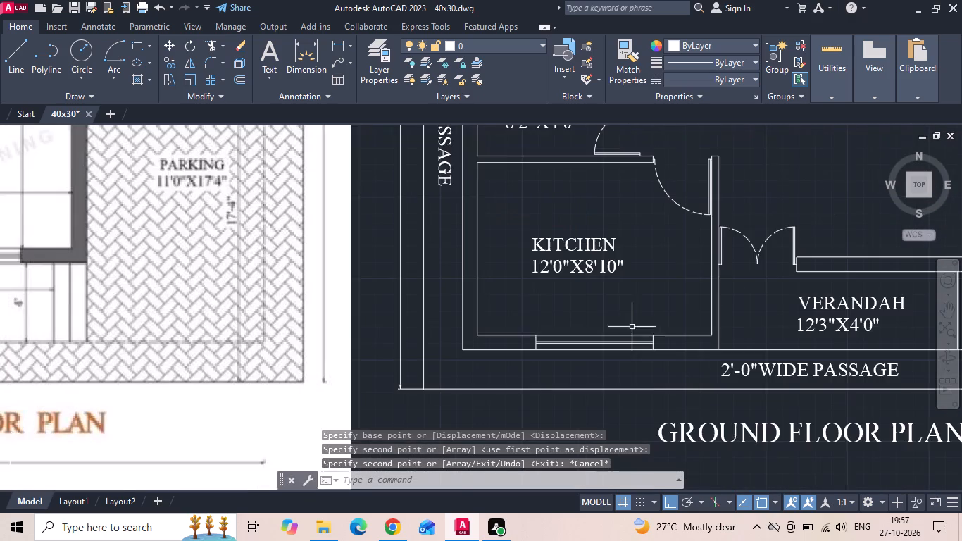
scroll(646, 342, down, 1)
middle_drag(387, 354, 454, 345)
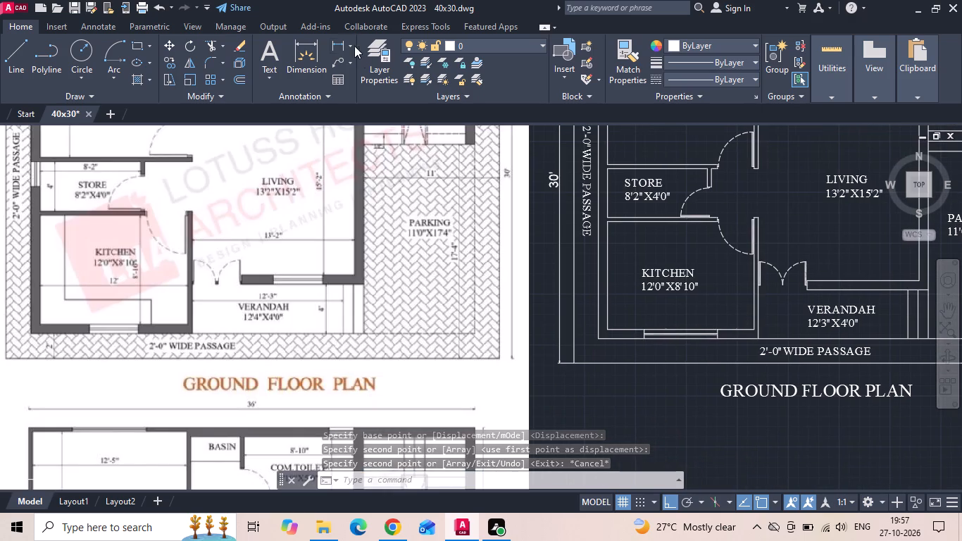
click(332, 44)
scroll(66, 325, up, 3)
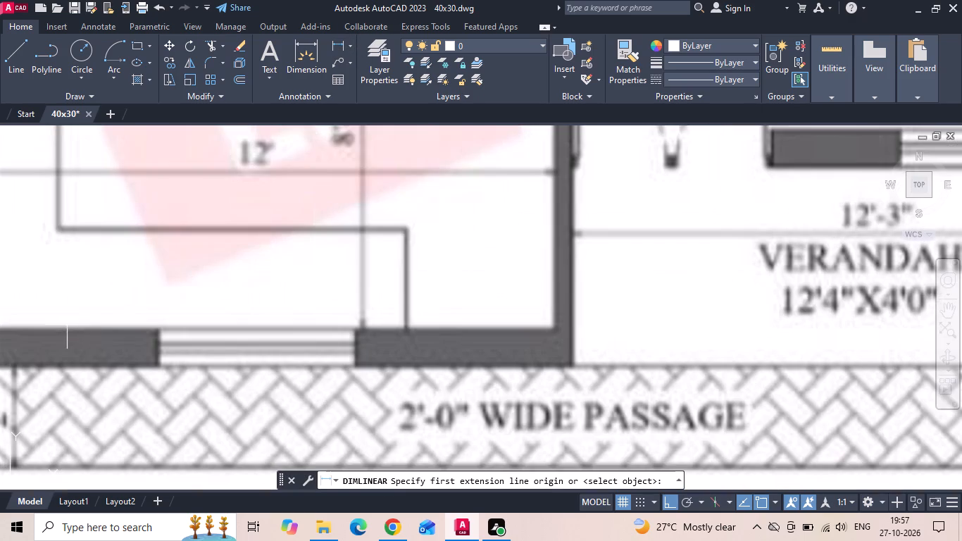
click(158, 331)
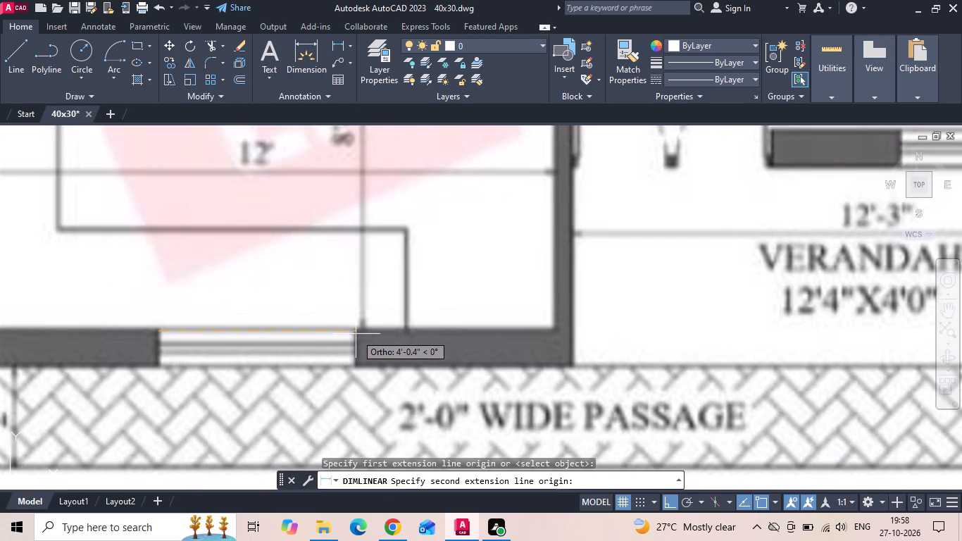
key(Escape)
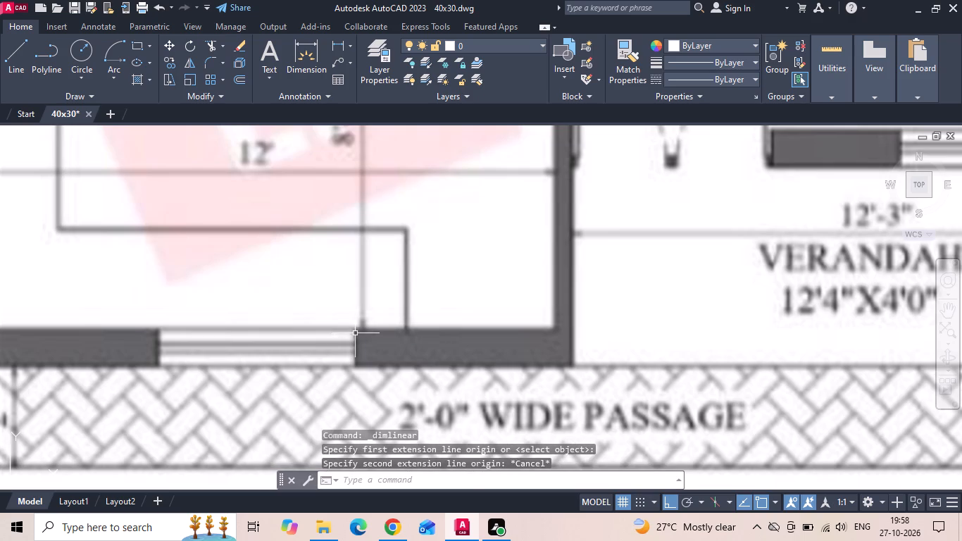
Move the right edge line of the kitchen's lower-wall window 12" inward.
scroll(355, 333, down, 5)
scroll(582, 360, up, 5)
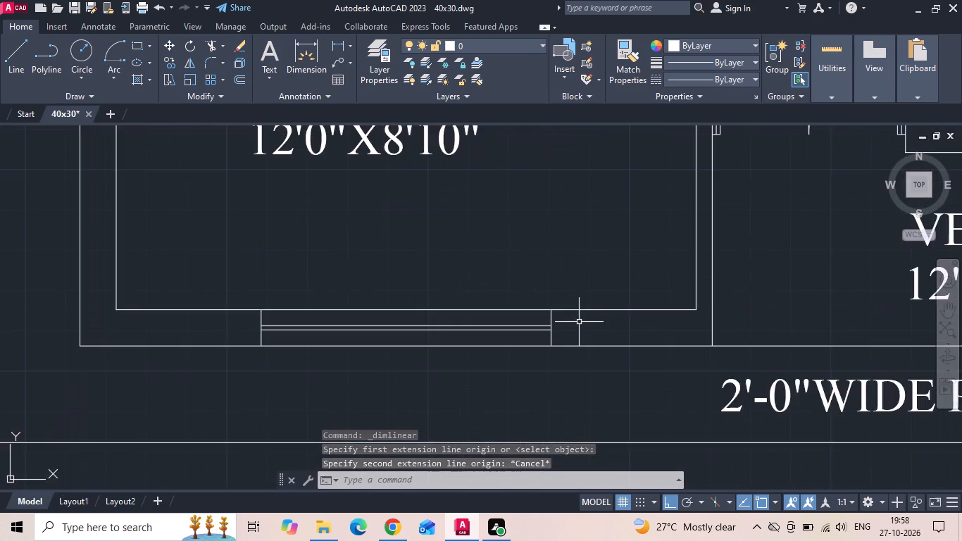
scroll(575, 321, up, 1)
click(563, 321)
click(496, 313)
right_click(496, 242)
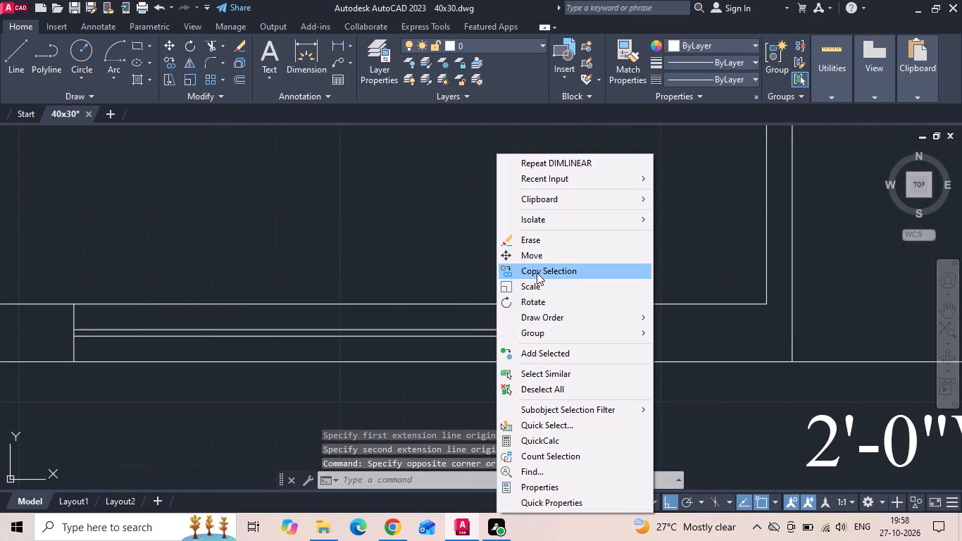
click(545, 261)
drag(573, 241, 546, 232)
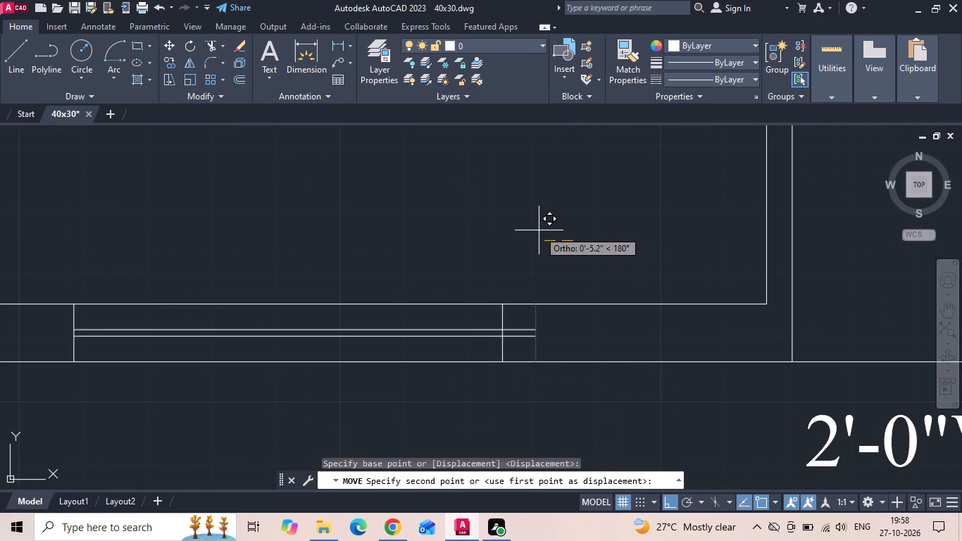
text(10)
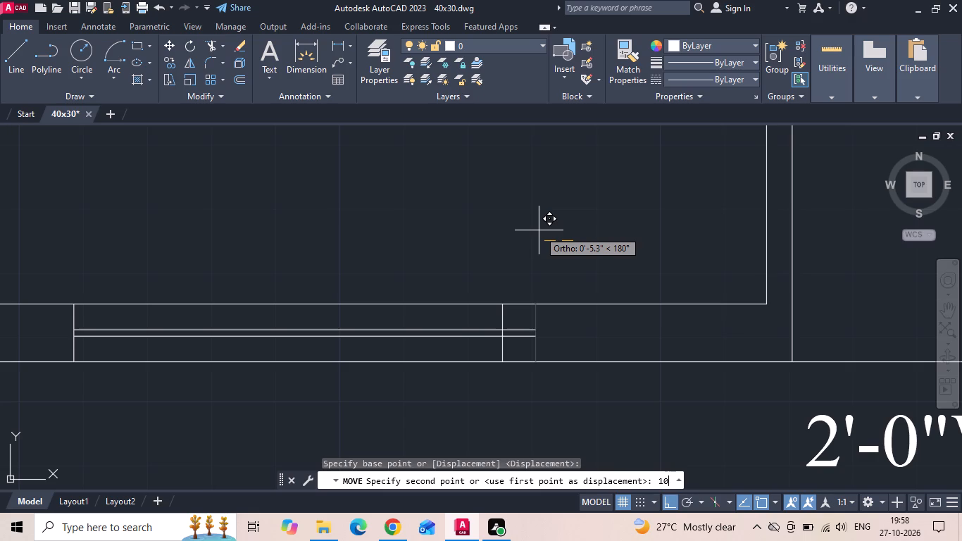
key(BackSpace)
key(2)
key(Return)
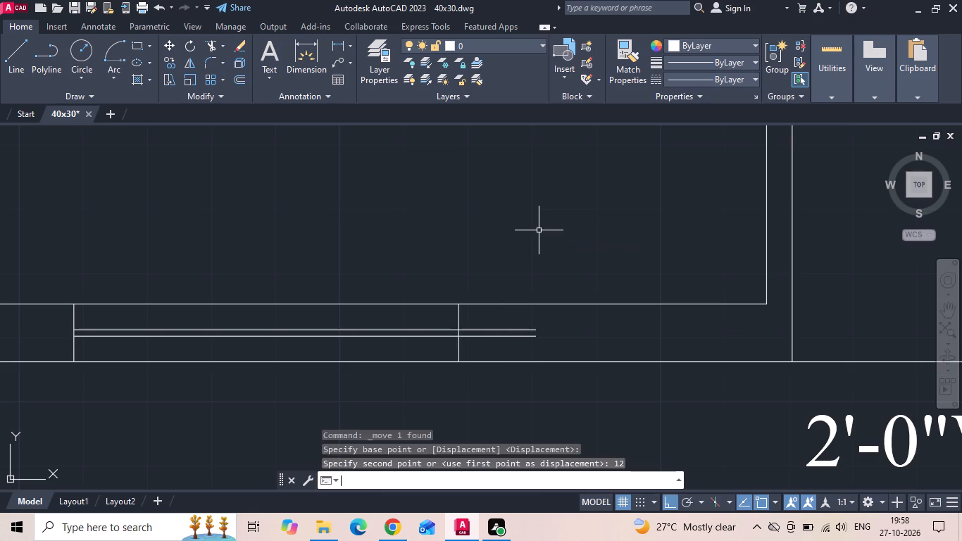
Move the left edge line of the kitchen's lower-wall window 12" inward.
click(88, 313)
click(51, 318)
right_click(81, 253)
click(103, 261)
drag(163, 232, 198, 235)
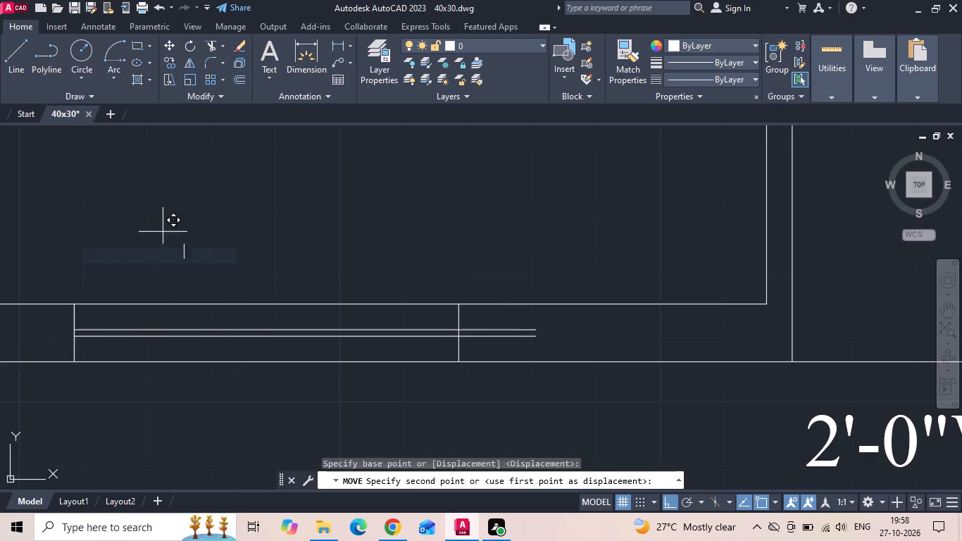
drag(198, 235, 215, 234)
text(12)
key(Return)
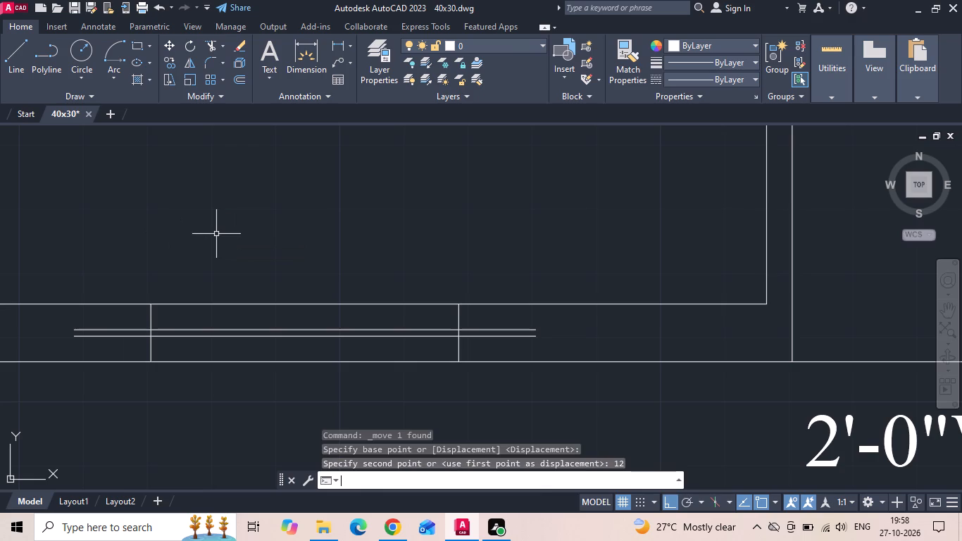
Trim the two glazing lines of the kitchen's lower-wall window back to its left and right edge lines.
text(TR)
key(space)
key(space)
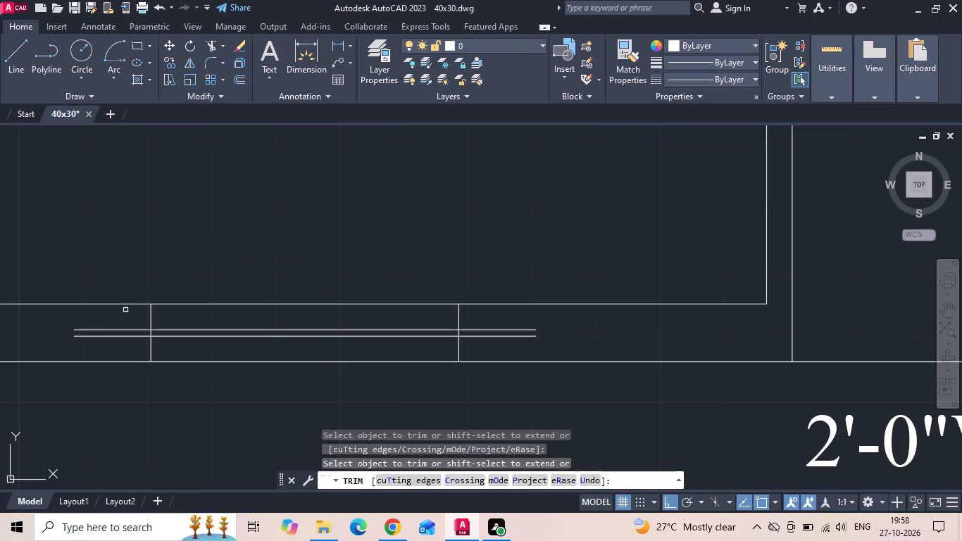
click(119, 330)
click(118, 337)
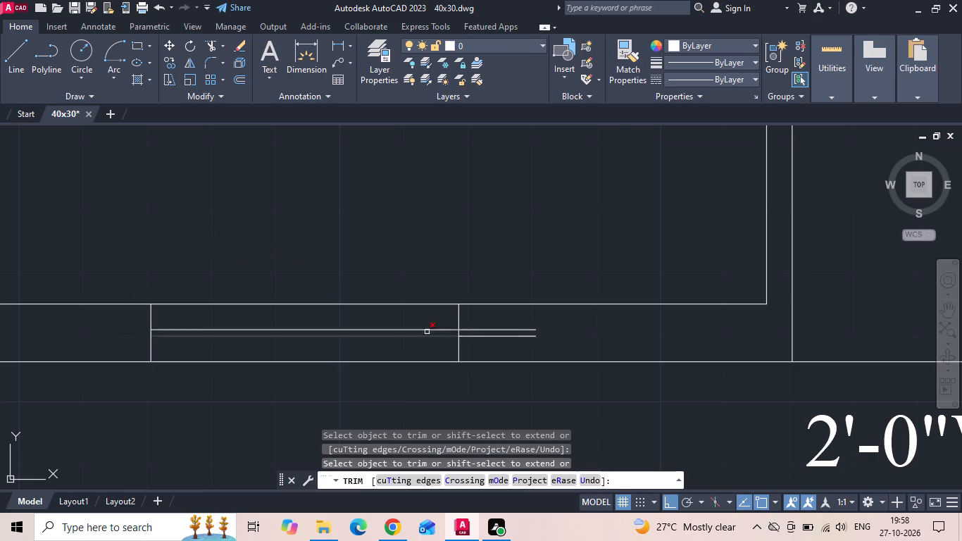
click(473, 334)
click(473, 323)
click(475, 337)
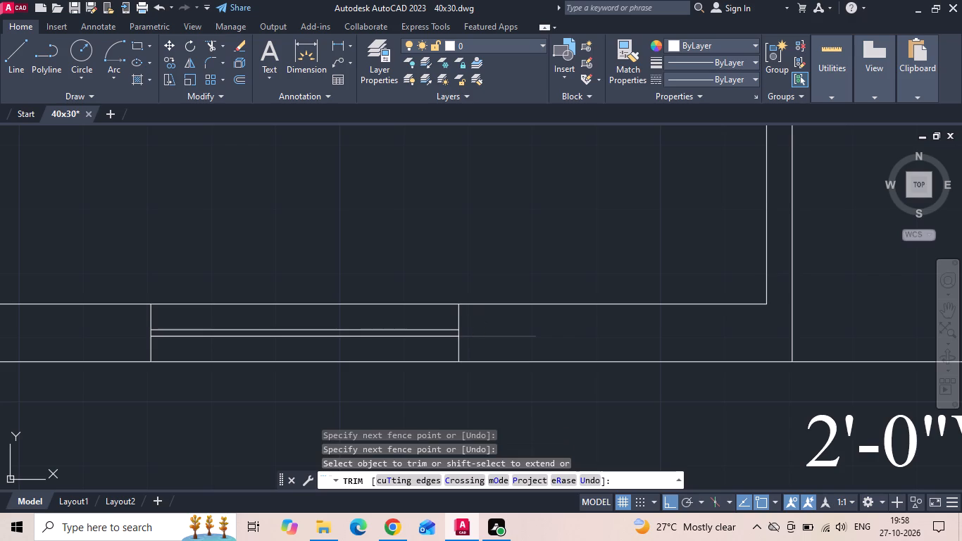
key(Escape)
key(Escape)
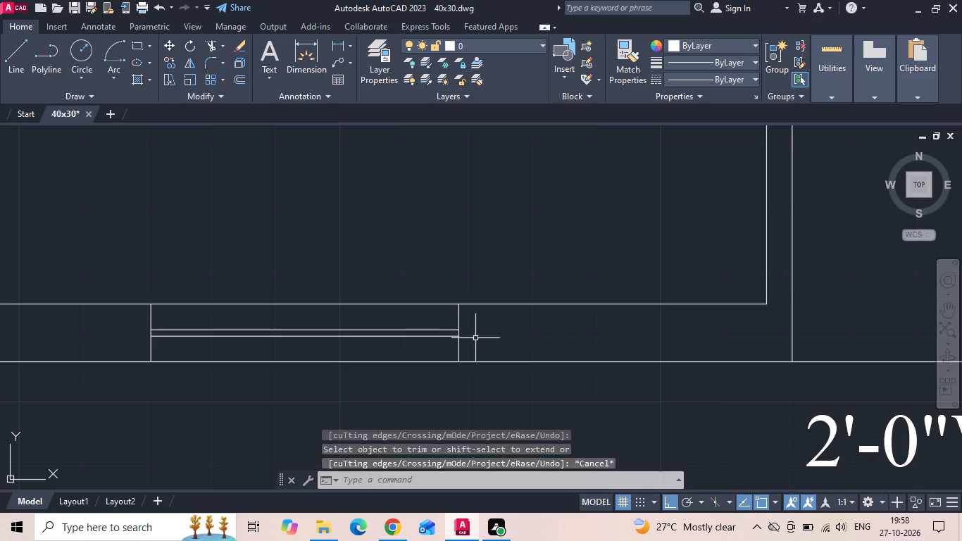
Save the drawing.
key(ctrl+s)
key(ctrl+s)
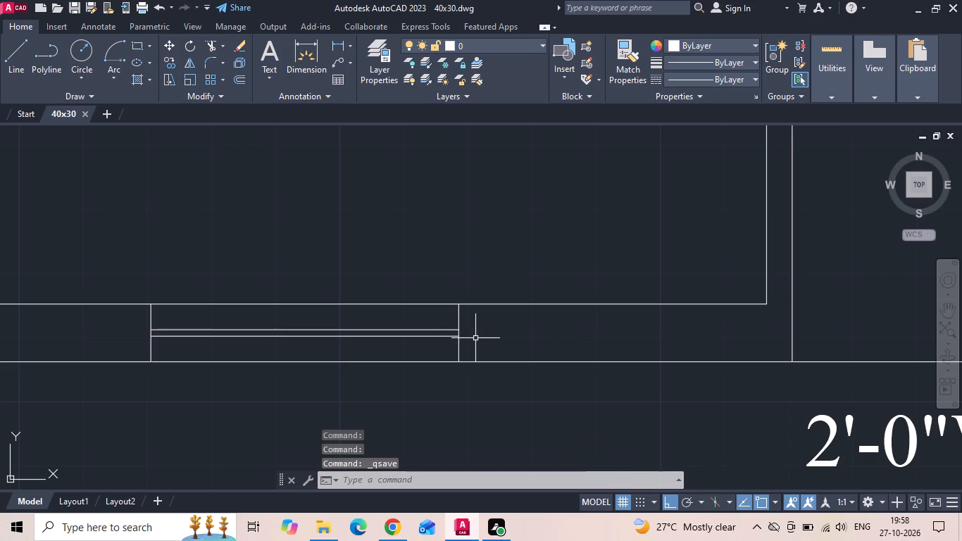
Measure the width of the drawn kitchen lower-wall window with a linear dimension, without placing it.
click(339, 51)
drag(148, 301, 165, 300)
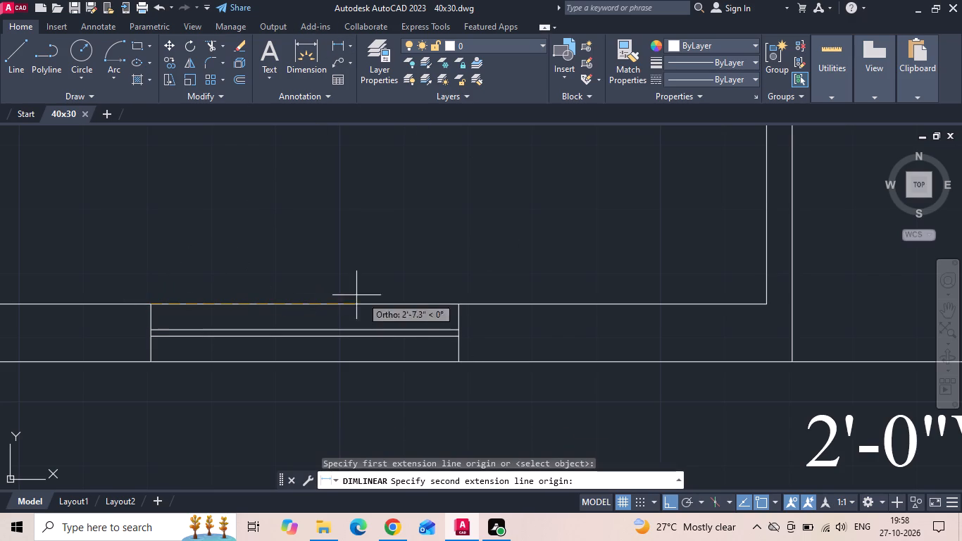
click(459, 300)
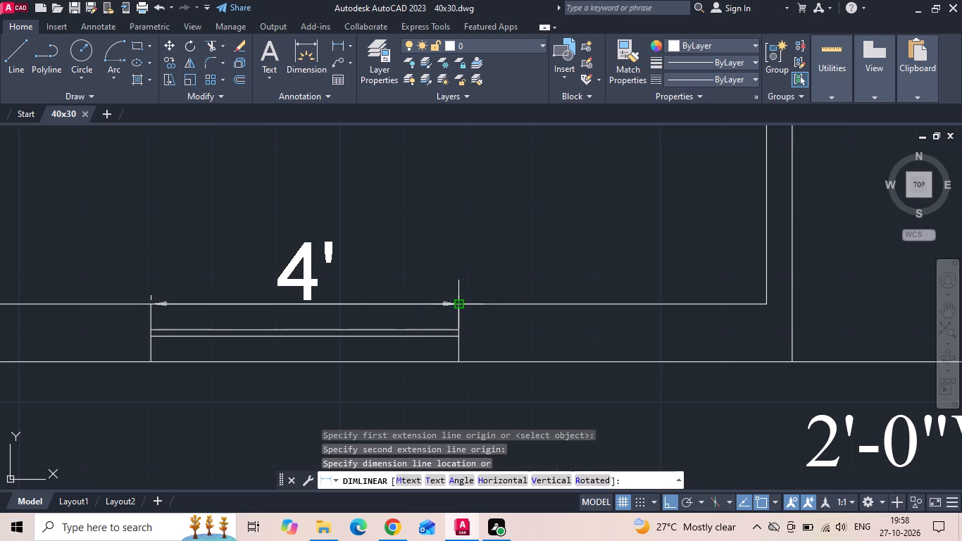
key(Escape)
Extend the store's upper inner wall line and the toilet's right inner wall line through the outer wall to its outer face.
scroll(292, 178, down, 3)
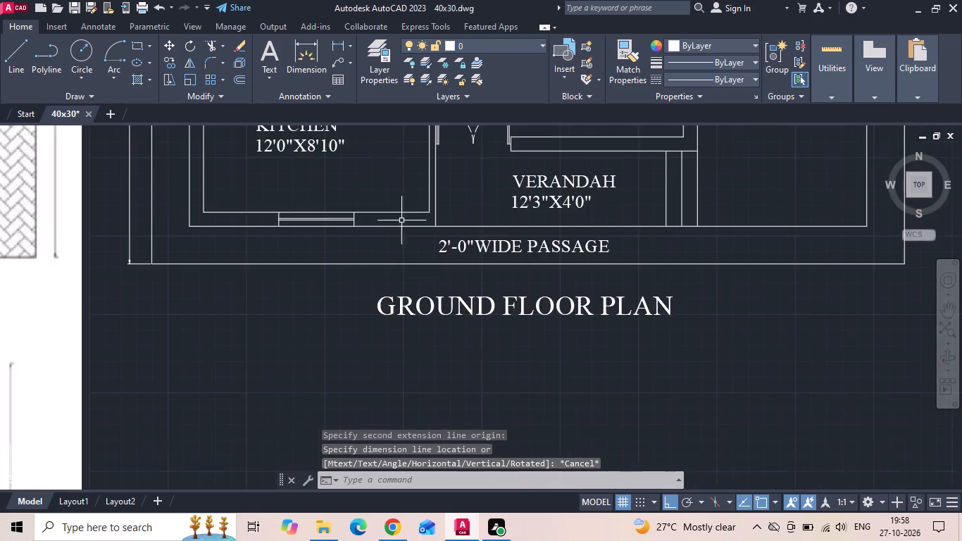
scroll(432, 285, down, 2)
middle_drag(134, 301, 376, 318)
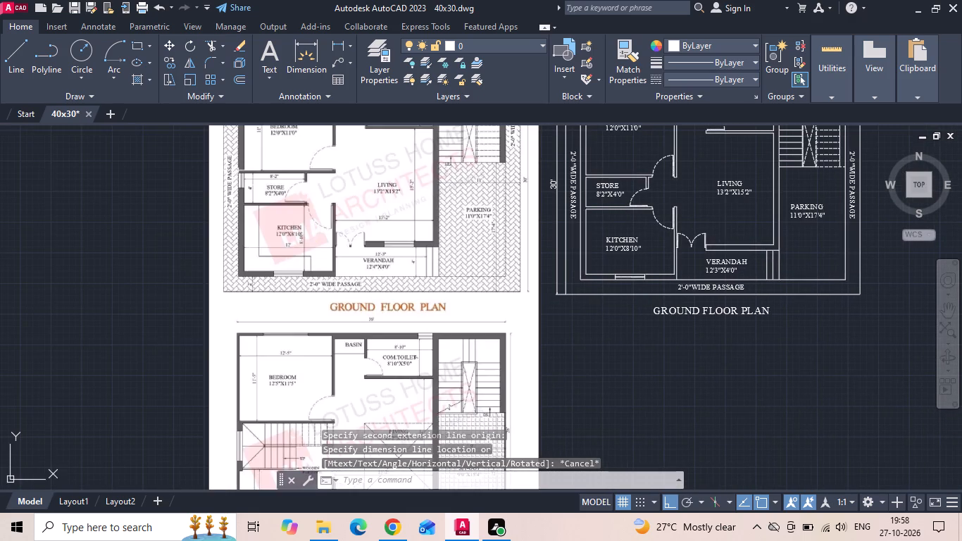
scroll(235, 158, up, 2)
scroll(166, 227, down, 2)
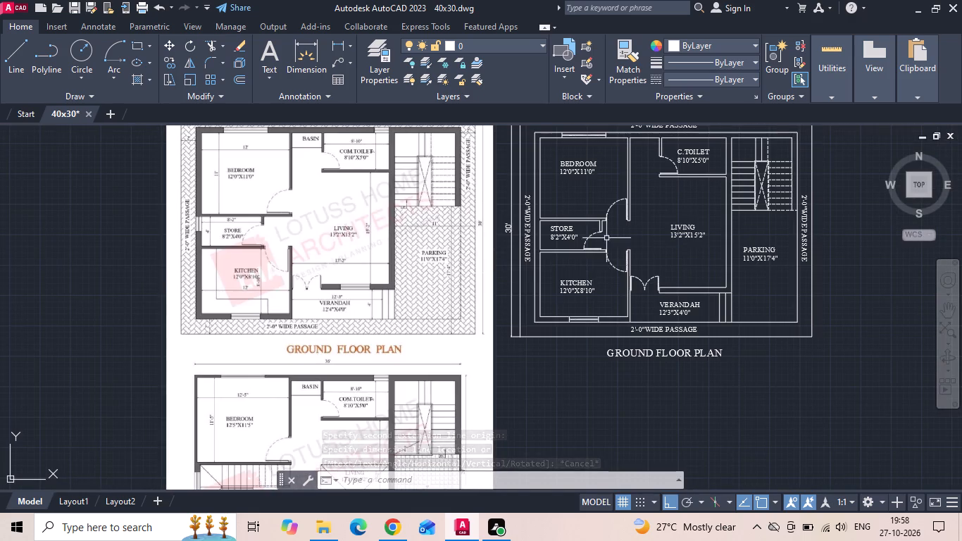
scroll(539, 230, up, 3)
text(ex)
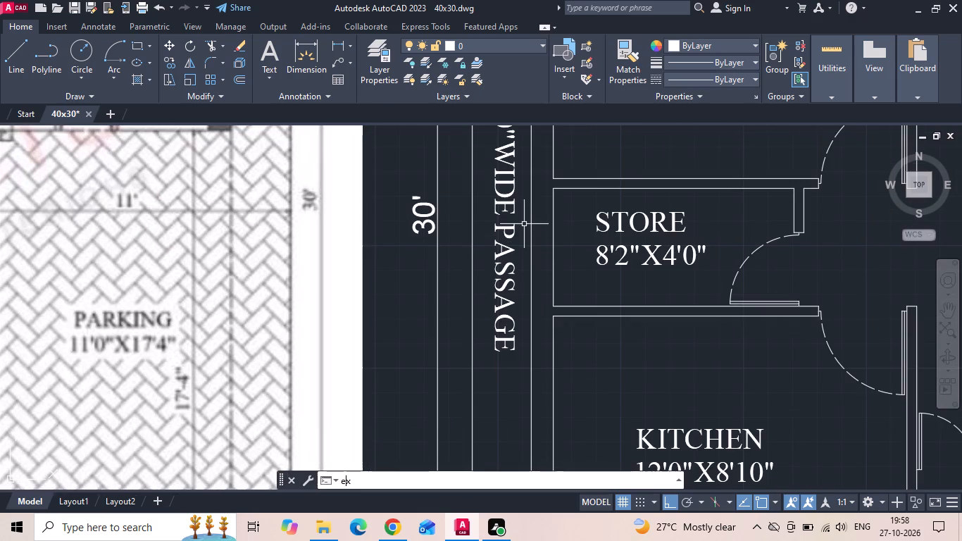
key(space)
key(space)
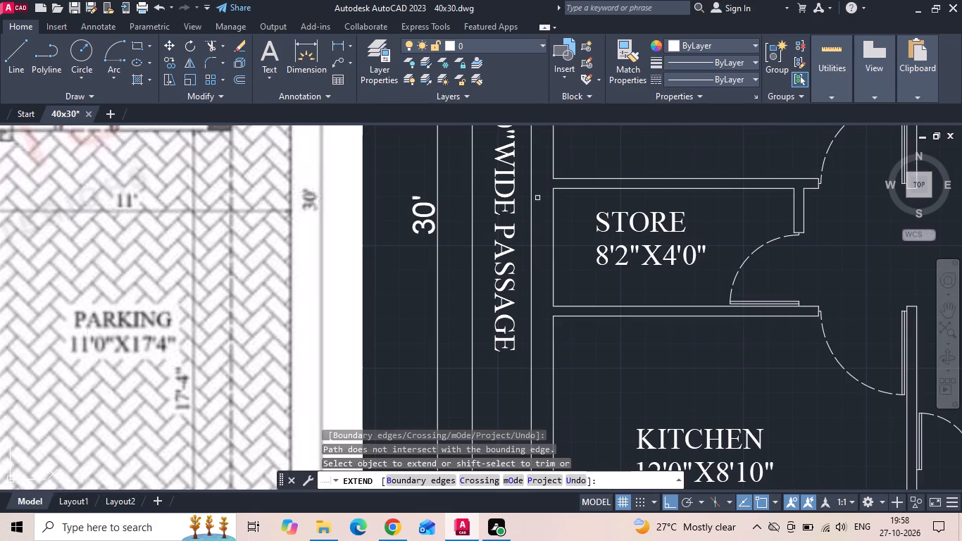
click(563, 187)
scroll(434, 373, down, 2)
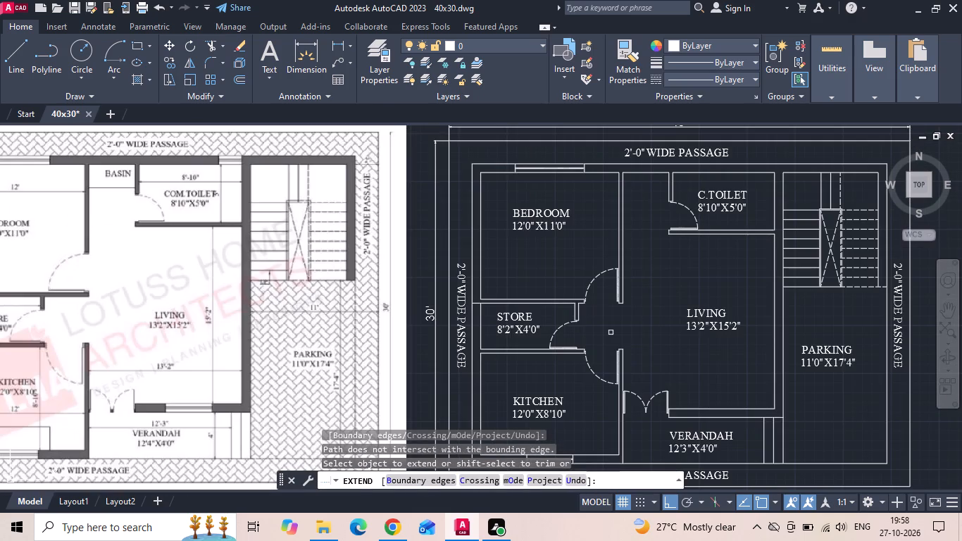
click(775, 199)
key(Escape)
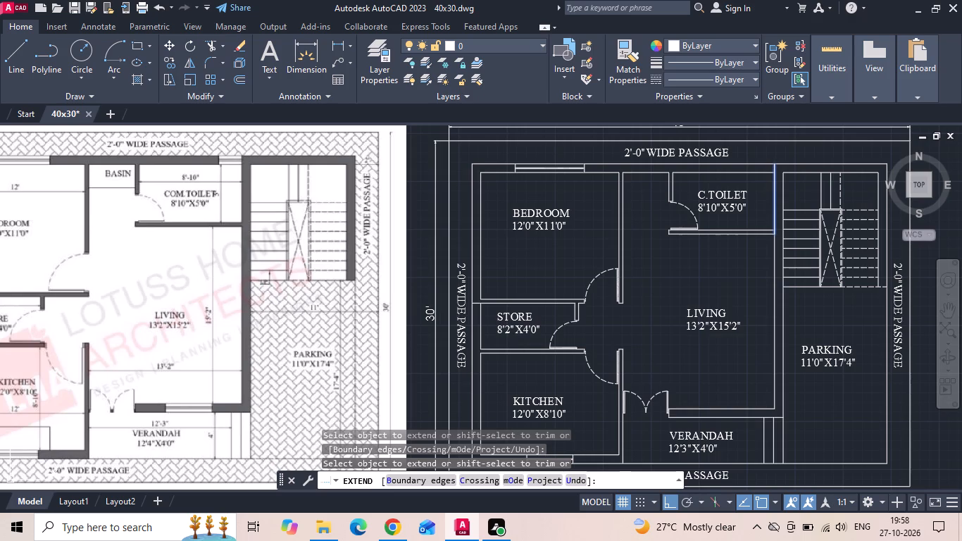
Offset the extended toilet wall line and the extended store wall line 2' into their rooms as window edge lines.
key(o)
key(Return)
text(2')
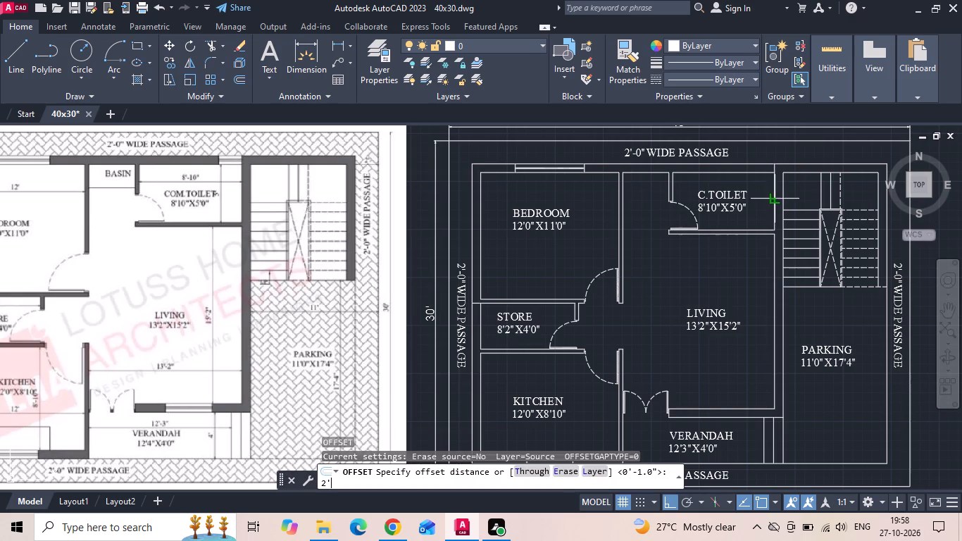
key(Return)
click(774, 199)
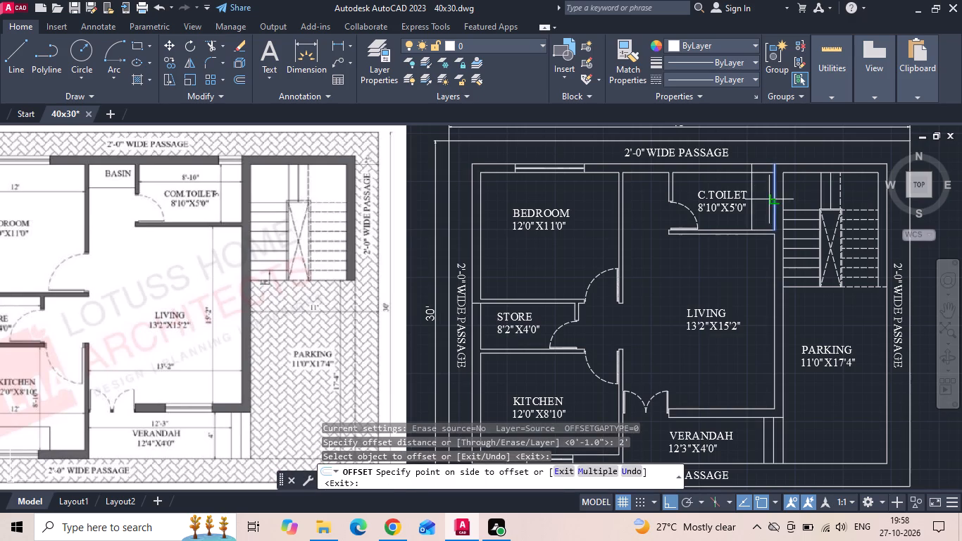
click(742, 200)
scroll(496, 315, up, 2)
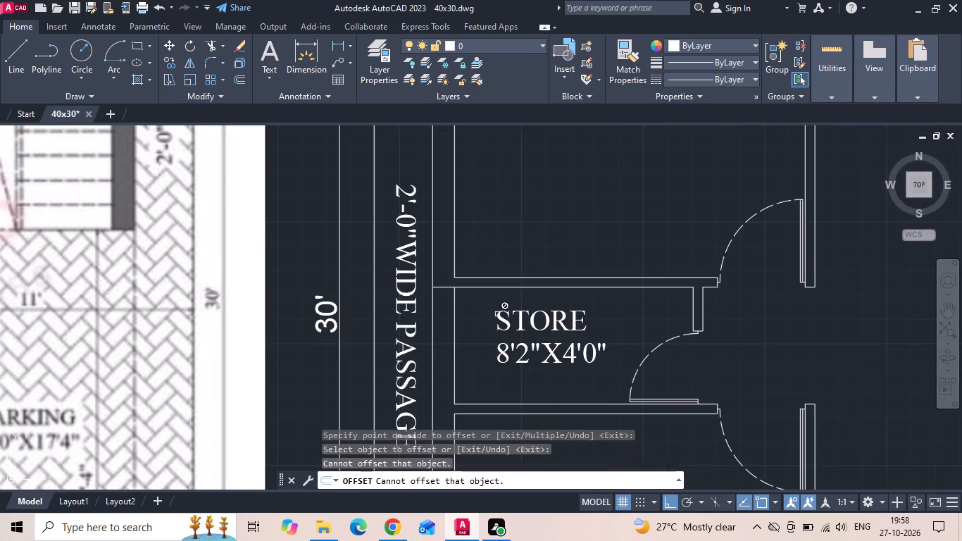
click(475, 289)
click(469, 308)
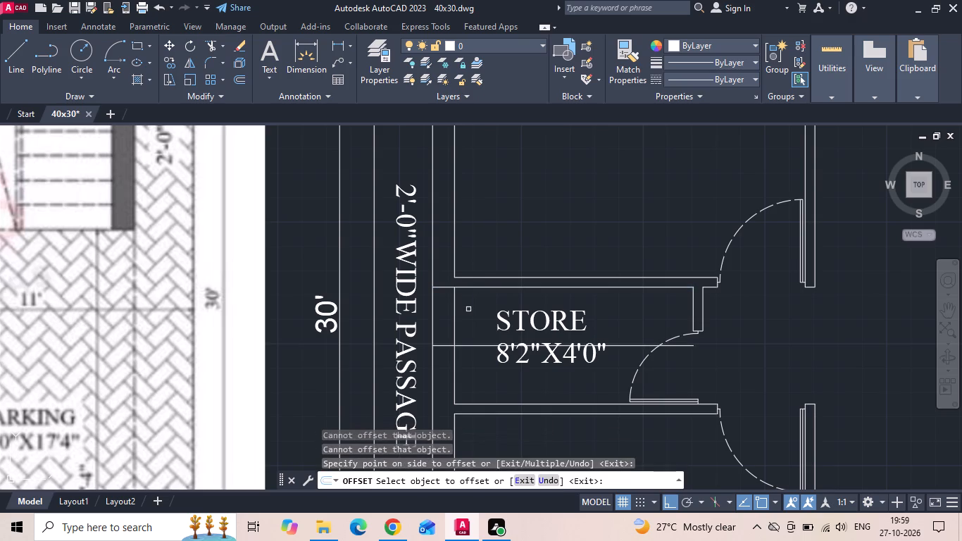
key(Escape)
Trim the offset window edge lines in the store and toilet where they run into the rooms.
text(tr)
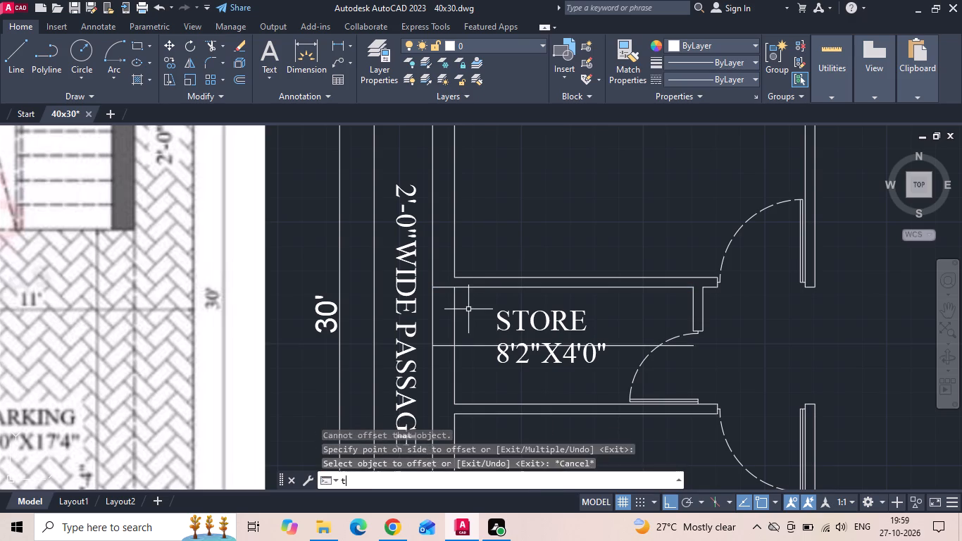
key(space)
key(space)
drag(470, 327, 470, 337)
click(467, 361)
scroll(467, 361, down, 3)
scroll(658, 265, up, 1)
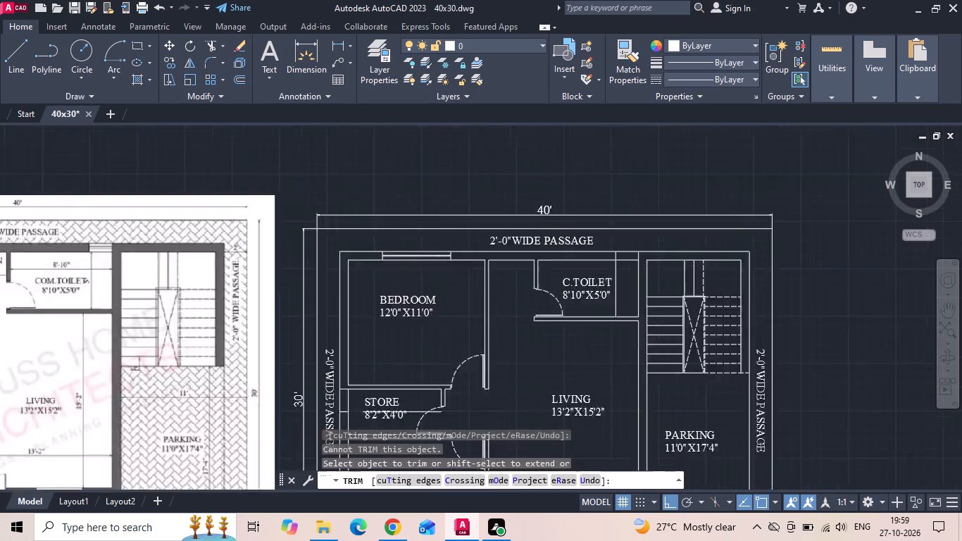
scroll(656, 265, up, 2)
click(548, 262)
click(558, 282)
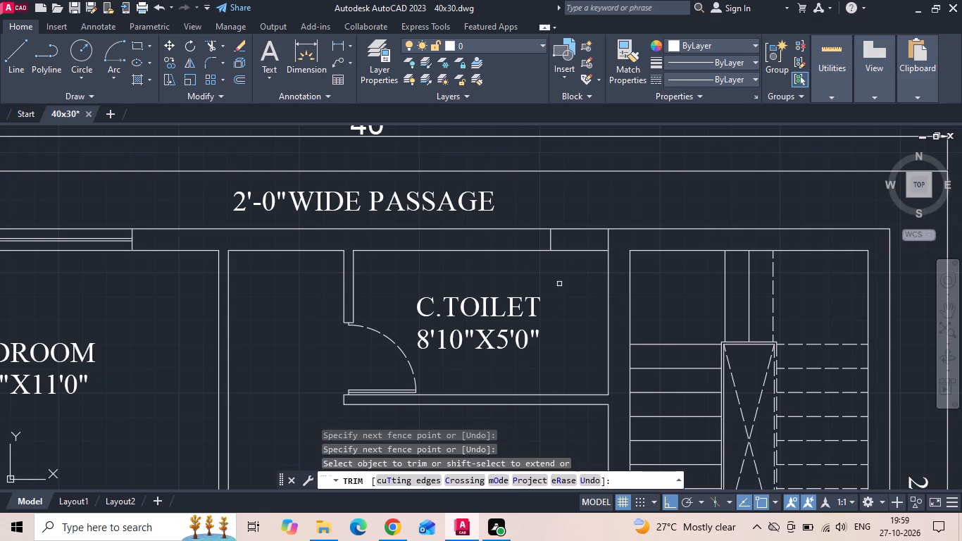
key(Escape)
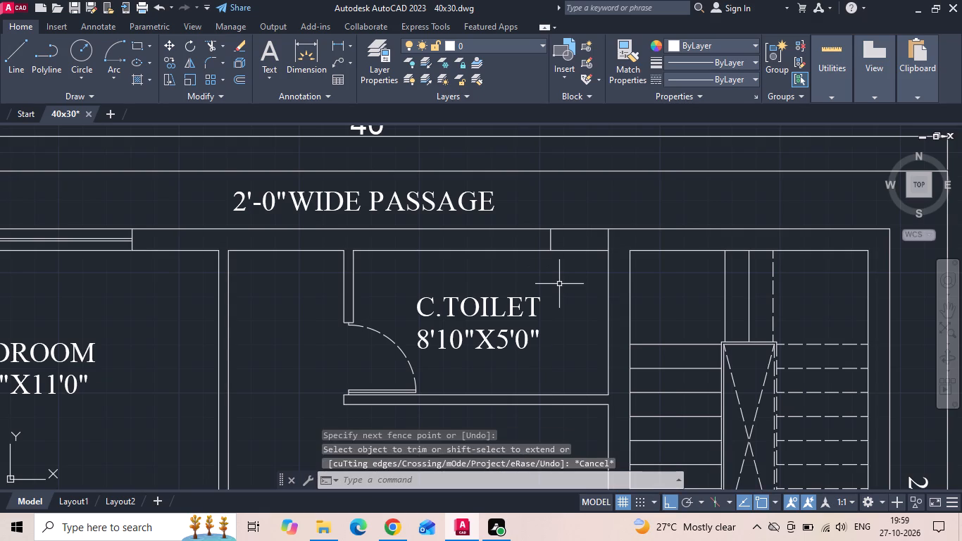
key(o)
key(Escape)
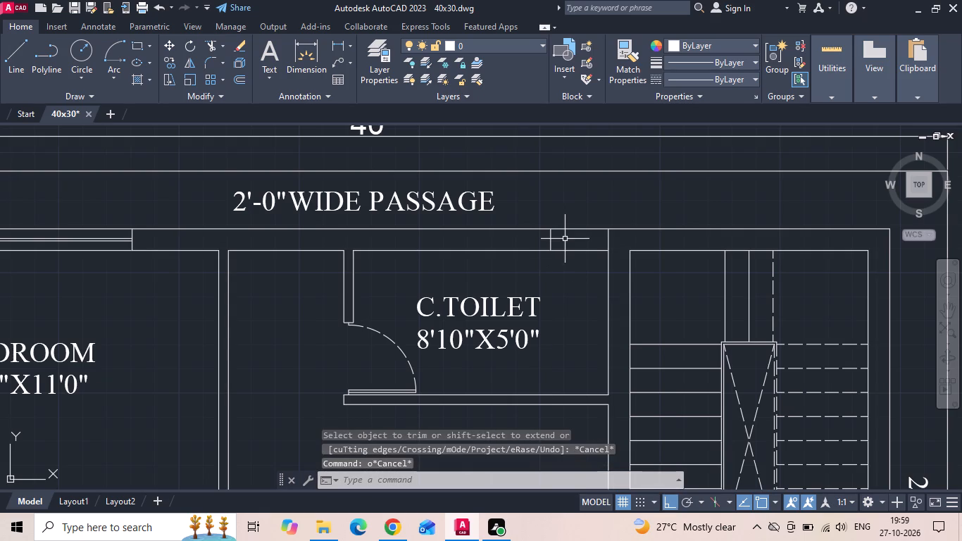
Copy the toilet's upper inner wall line 4" and 5" upward into the outer wall as window glazing lines.
drag(586, 247, 588, 263)
click(580, 285)
right_click(580, 285)
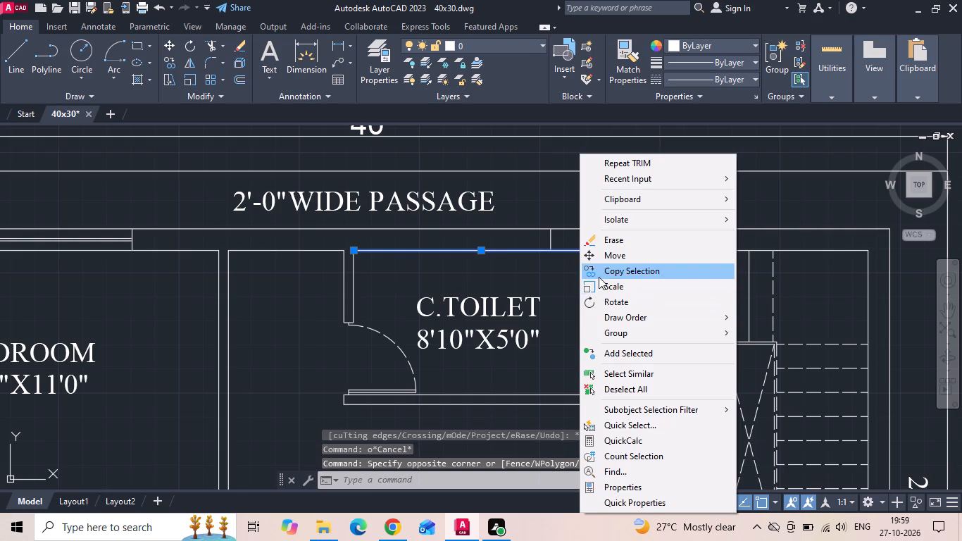
click(599, 277)
scroll(578, 276, up, 1)
click(568, 311)
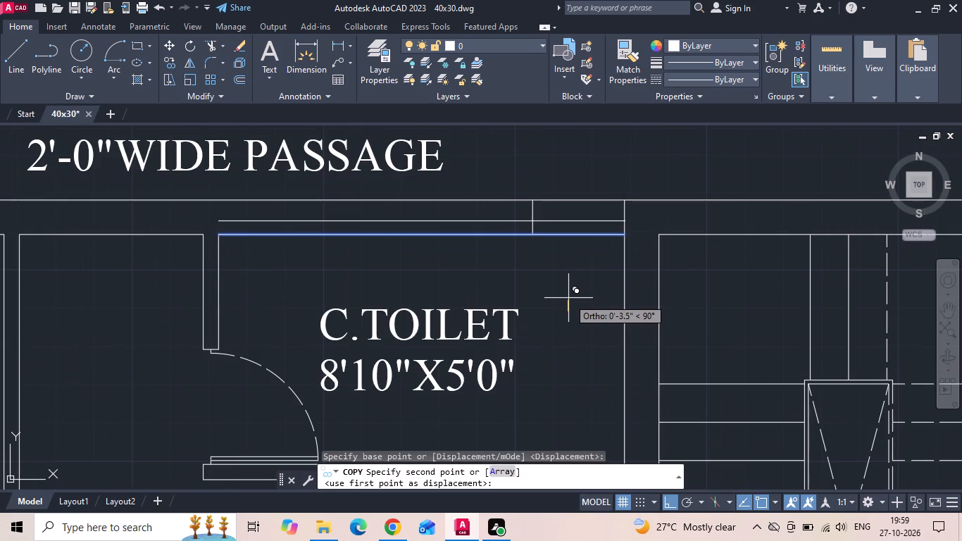
key(4)
key(Return)
key(5)
key(Return)
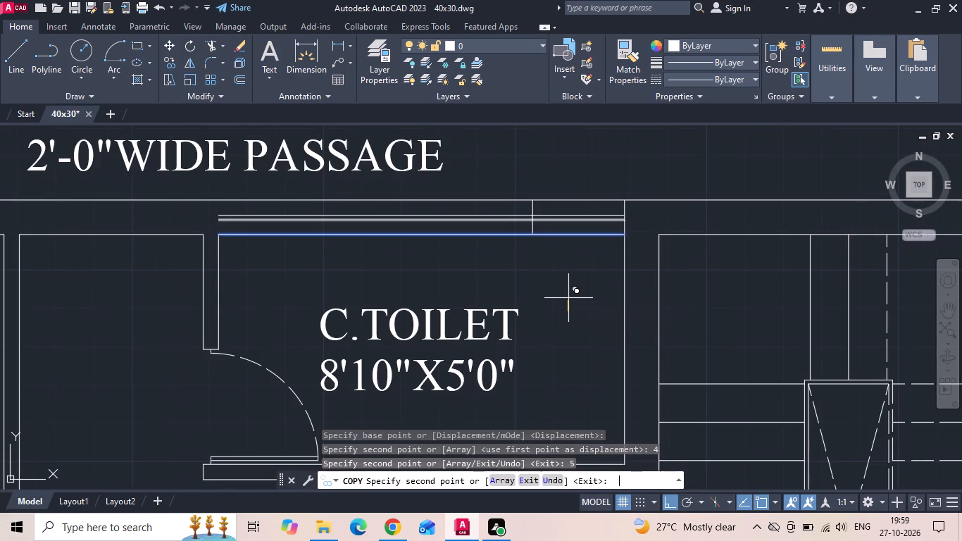
key(Escape)
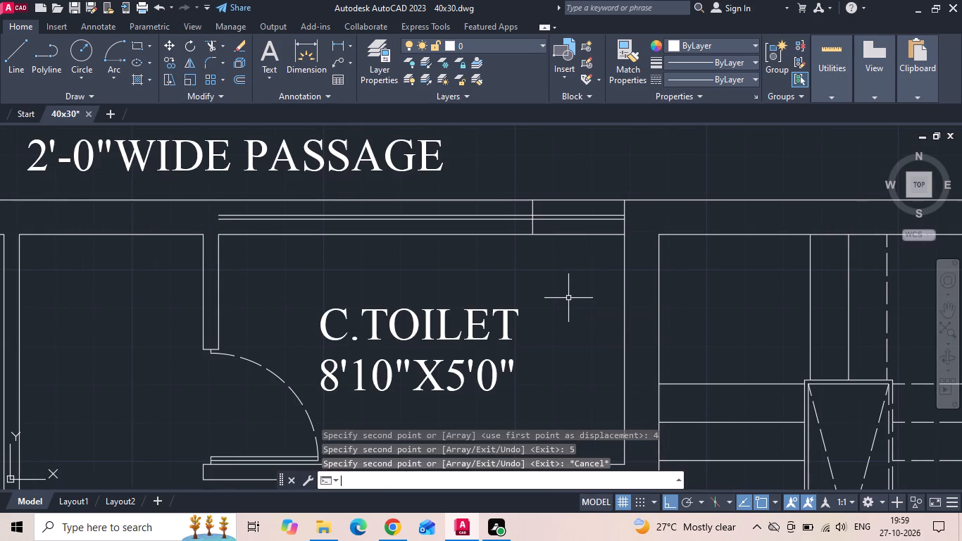
Trim the toilet window's two glazing lines where they extend beyond the window's left edge.
text(tr)
key(space)
key(space)
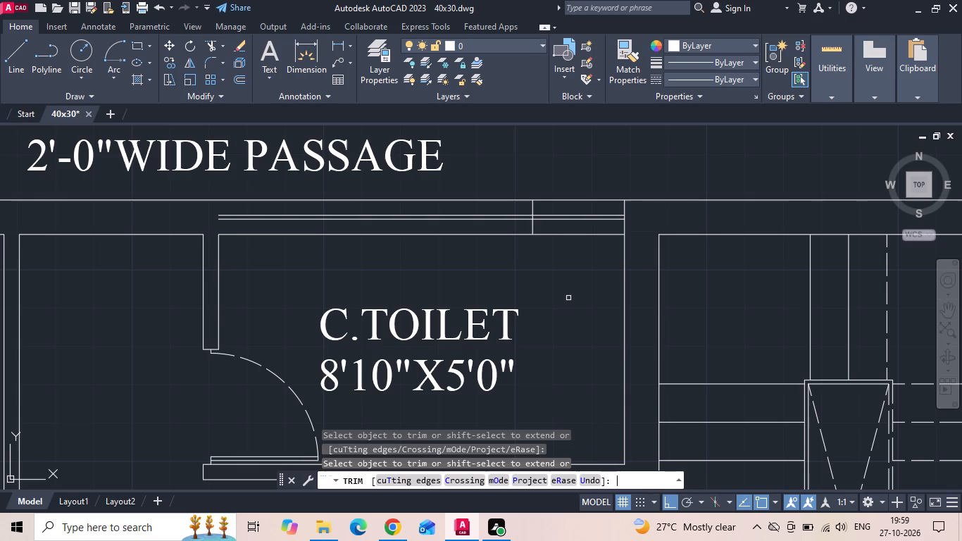
click(511, 204)
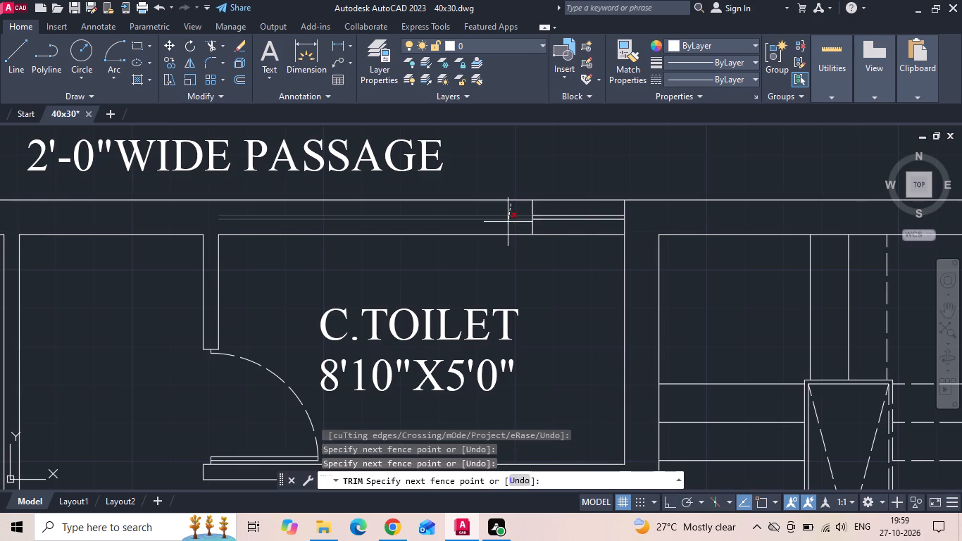
click(508, 222)
key(Escape)
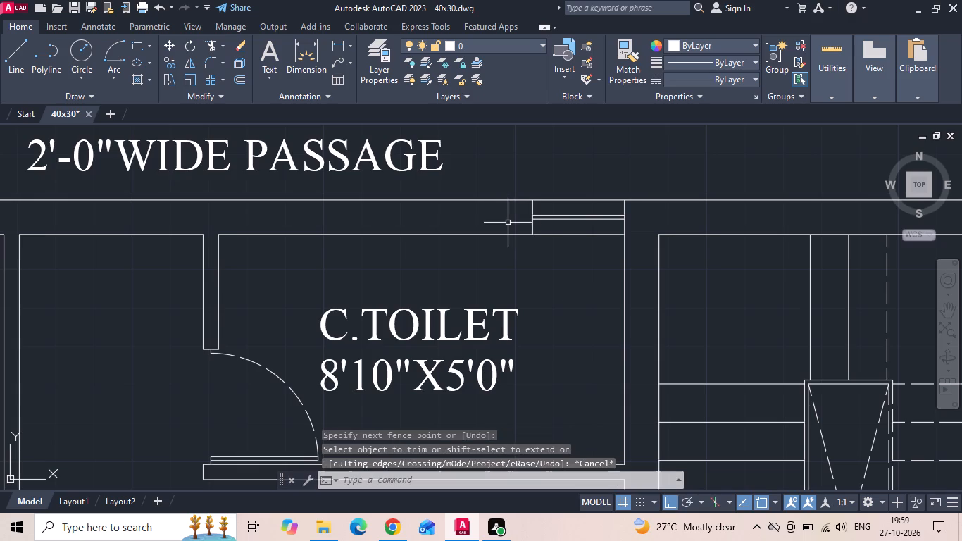
Copy the store's left inner wall line 4" and 5" outward into the outer wall as window glazing lines.
scroll(508, 223, down, 2)
middle_drag(454, 280, 482, 270)
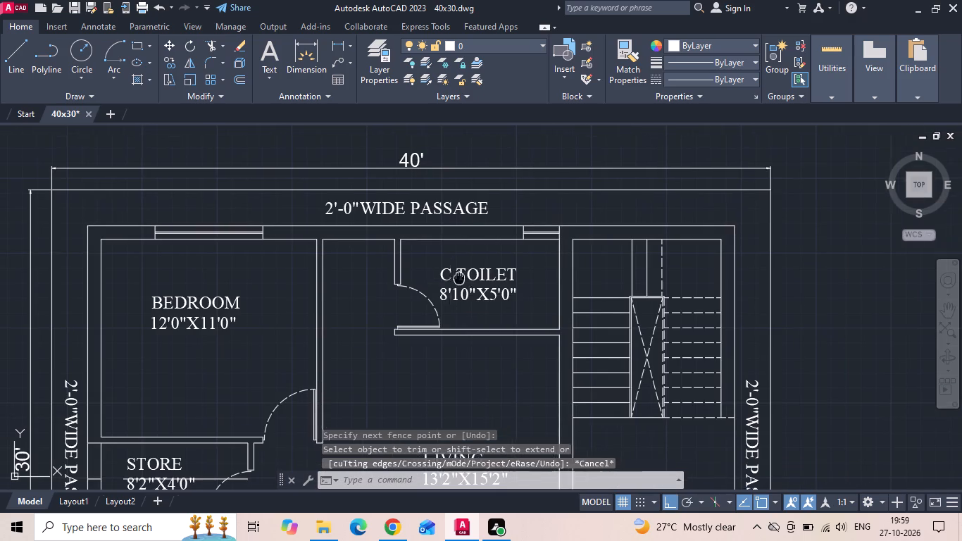
middle_drag(482, 270, 693, 194)
scroll(323, 407, up, 2)
middle_drag(327, 382, 356, 308)
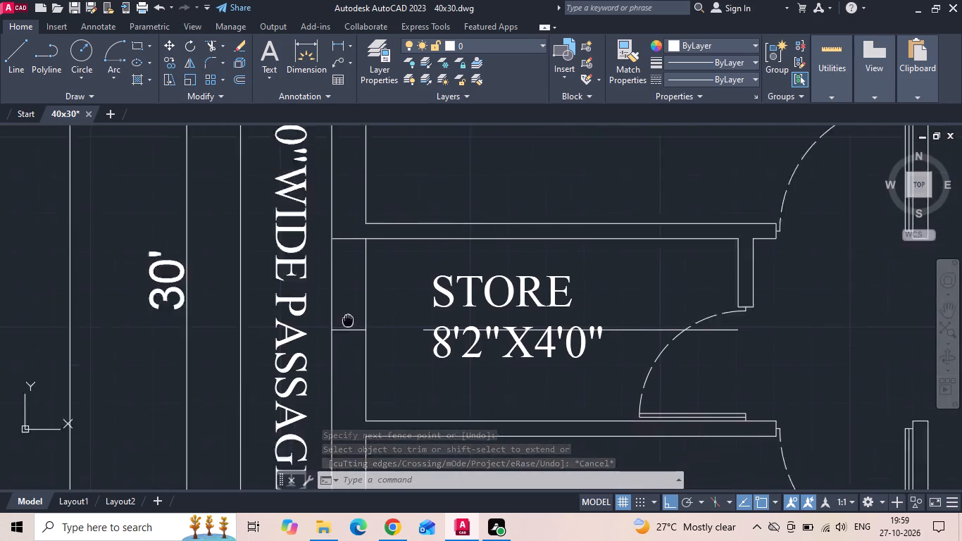
middle_drag(356, 308, 373, 281)
scroll(371, 284, up, 1)
drag(413, 190, 399, 209)
click(399, 209)
right_click(399, 209)
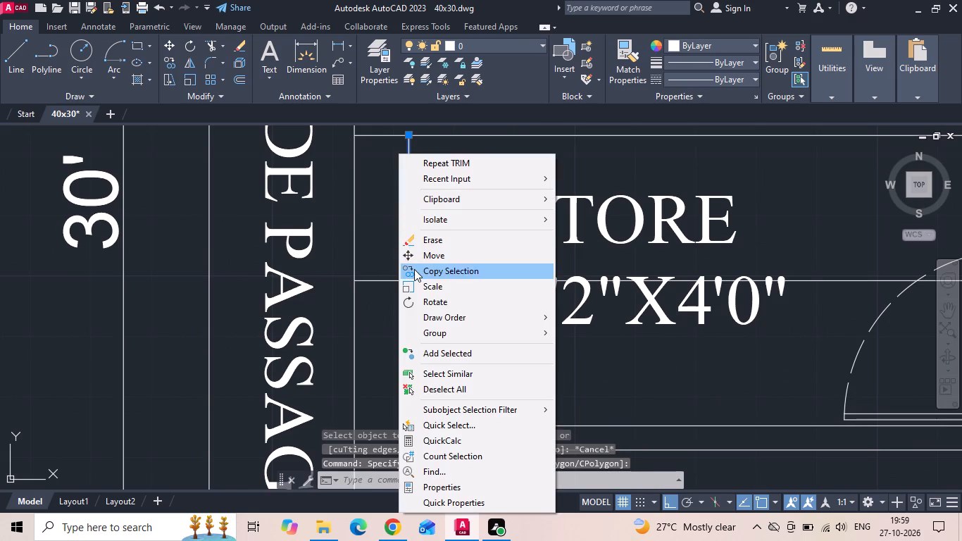
click(414, 269)
drag(466, 286, 463, 293)
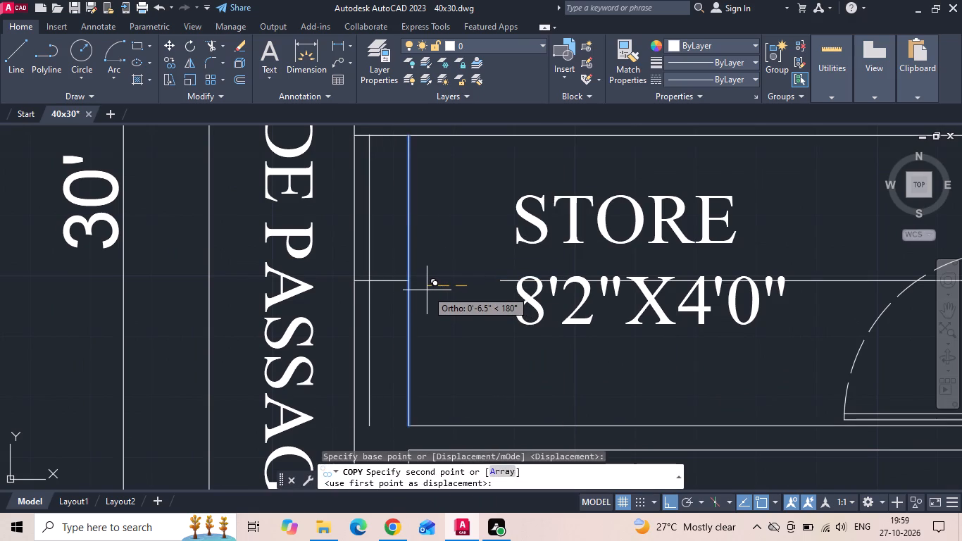
key(4)
key(Return)
key(5)
key(Return)
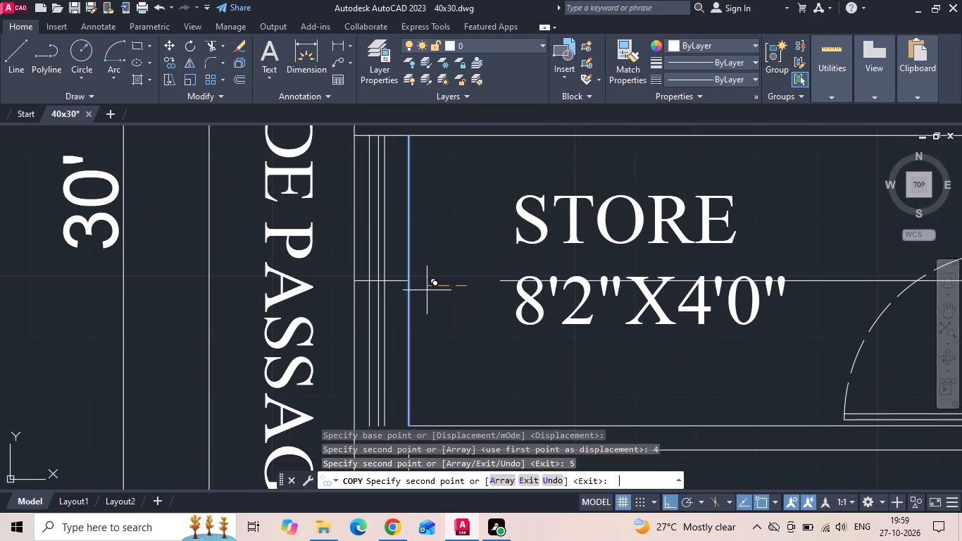
key(Escape)
Trim the store window's two glazing lines where they extend below the window's lower edge, and save the drawing.
text(tr)
key(space)
key(space)
key(space)
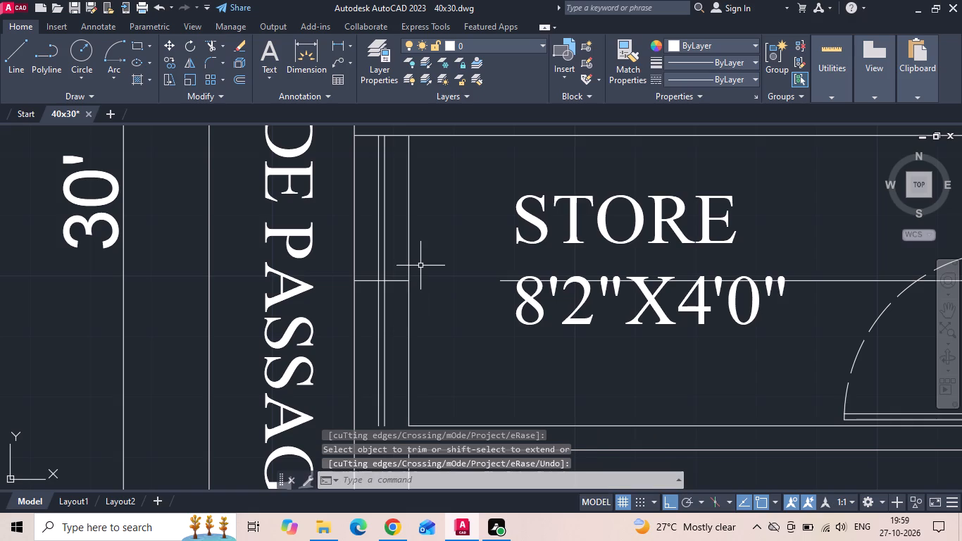
text(tr)
key(space)
key(space)
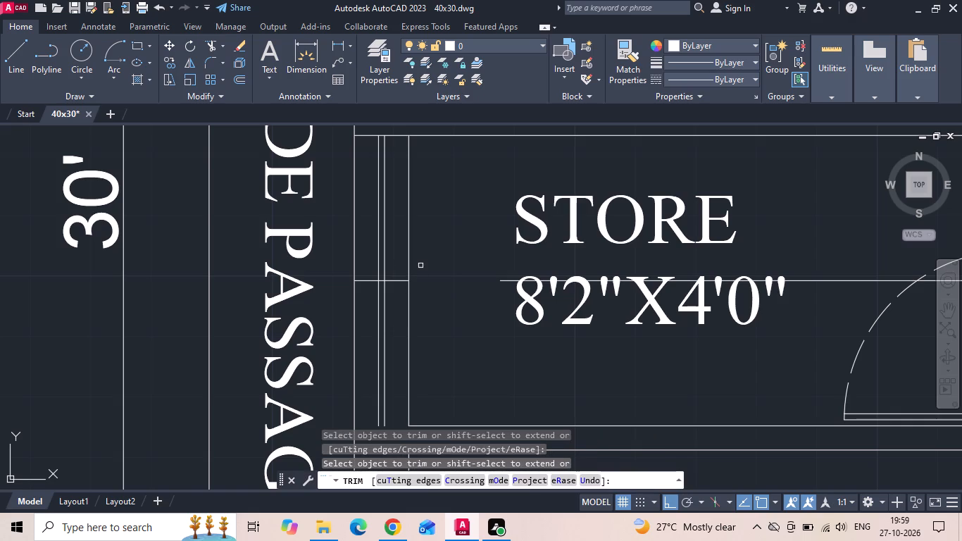
click(384, 342)
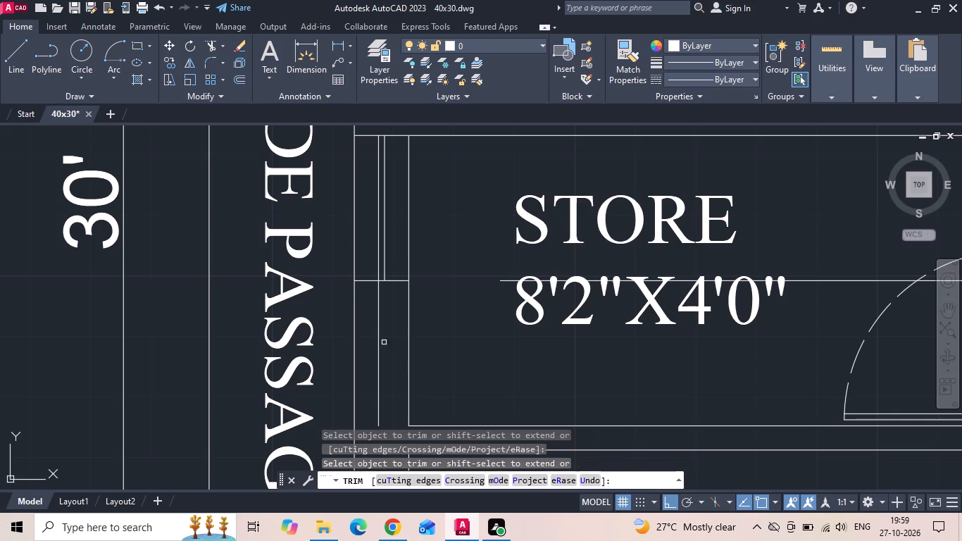
click(379, 314)
key(Escape)
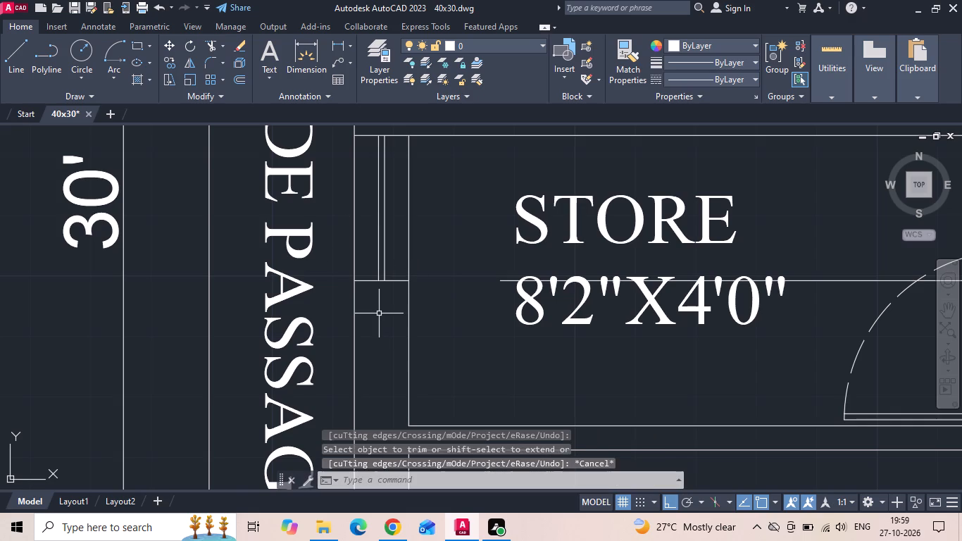
key(ctrl+s)
key(ctrl+s)
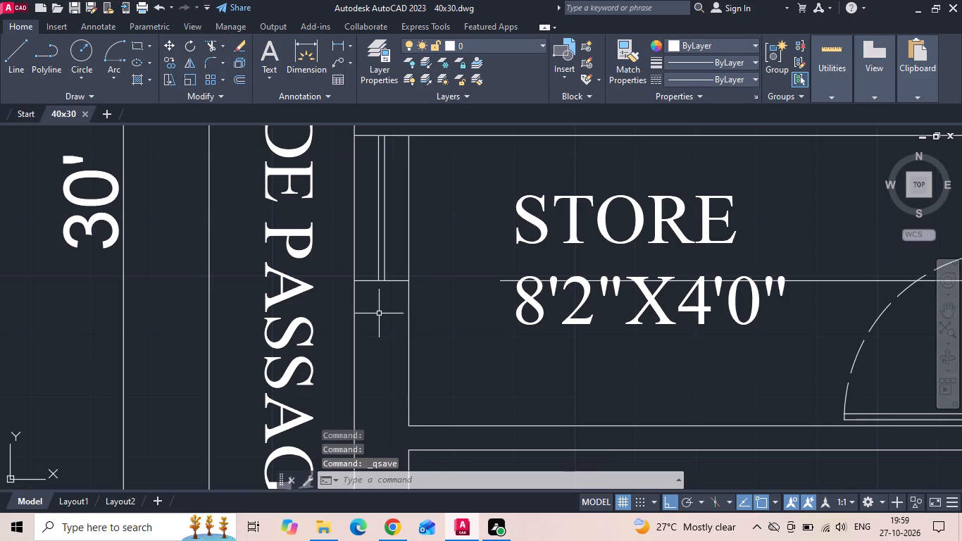
Copy the kitchen window to the midpoint of the wall between the living room and verandah, and save the drawing.
scroll(375, 313, down, 4)
middle_drag(373, 311, 424, 306)
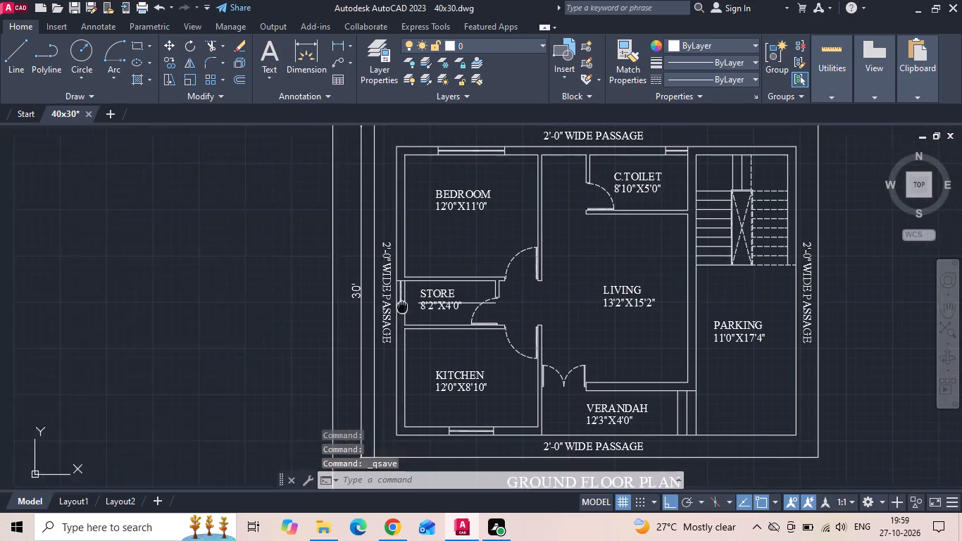
middle_drag(424, 306, 493, 306)
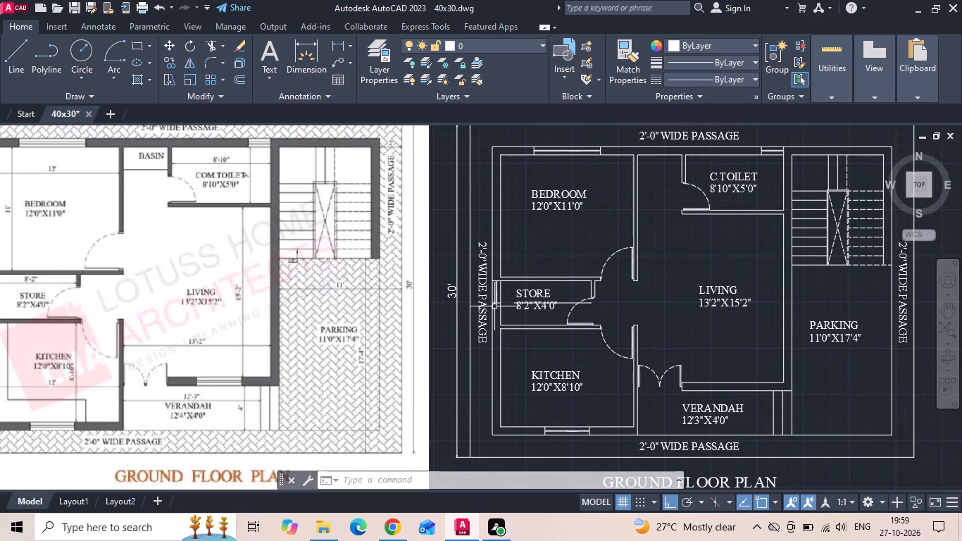
middle_drag(494, 306, 571, 274)
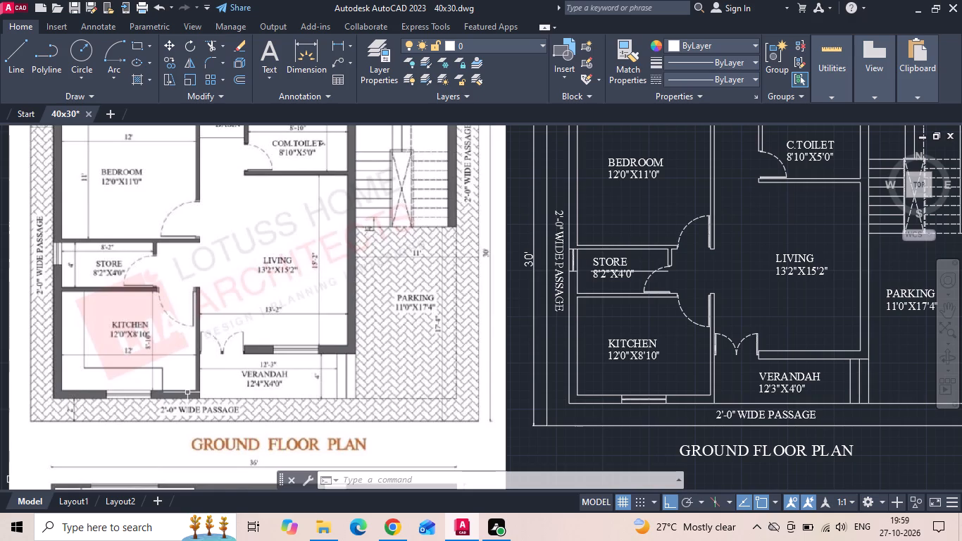
scroll(594, 422, up, 1)
click(618, 410)
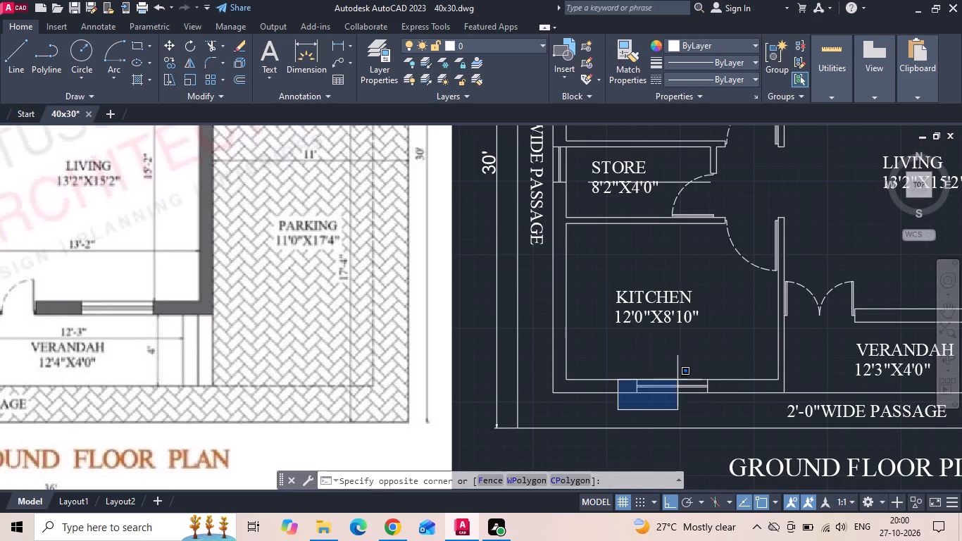
click(723, 360)
right_click(723, 359)
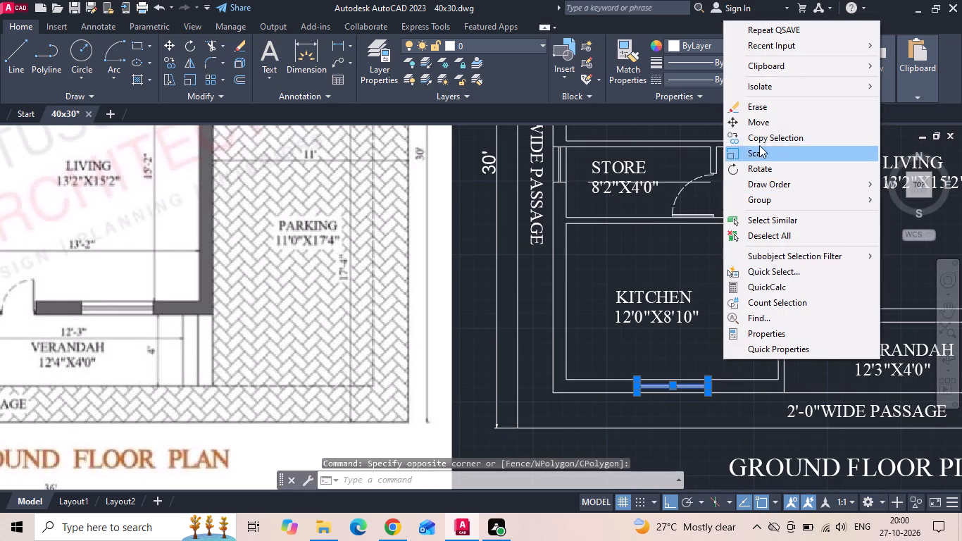
click(760, 143)
click(669, 378)
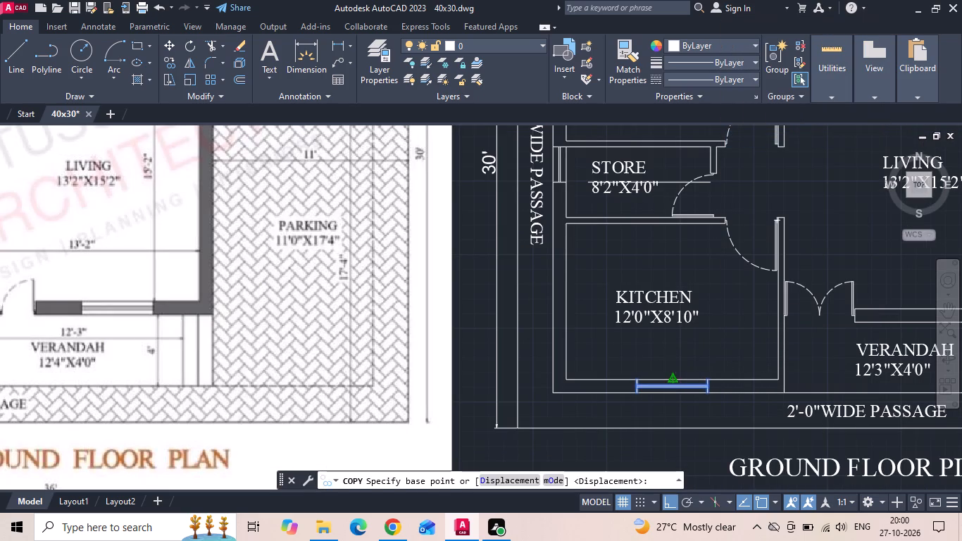
middle_drag(684, 374, 452, 374)
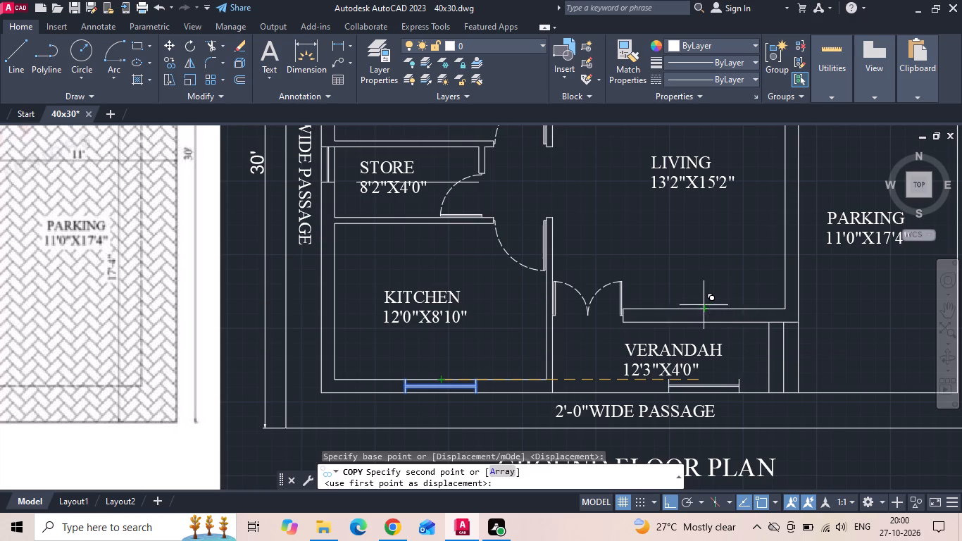
click(702, 305)
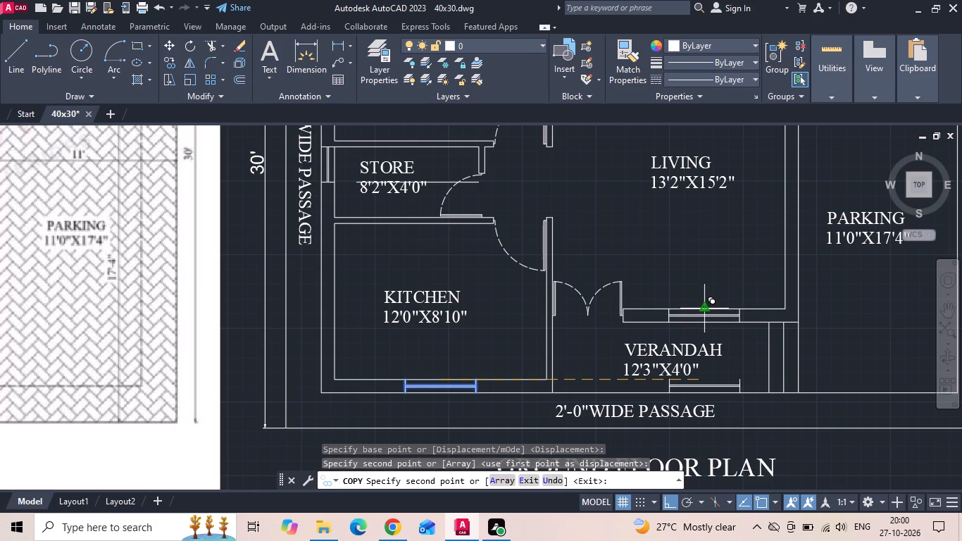
key(Escape)
key(ctrl+s)
key(ctrl+s)
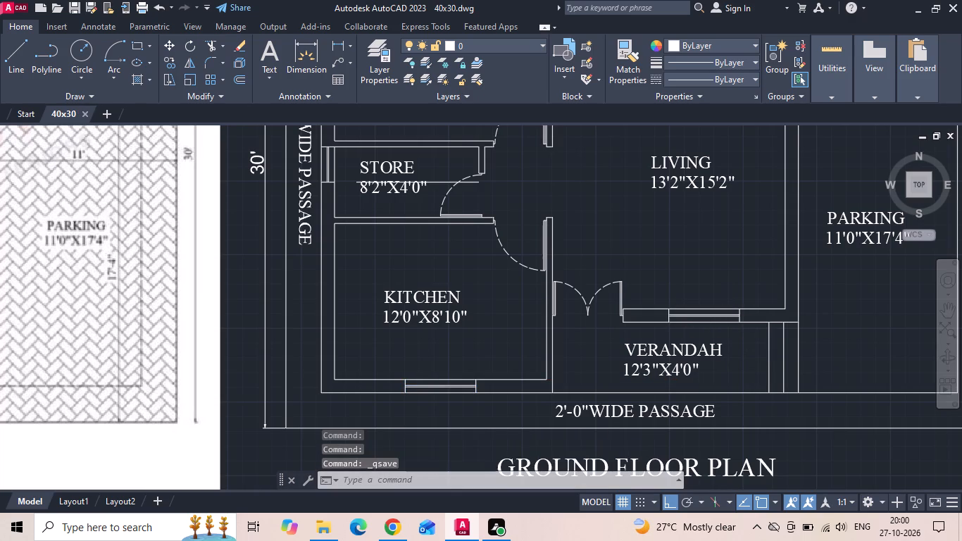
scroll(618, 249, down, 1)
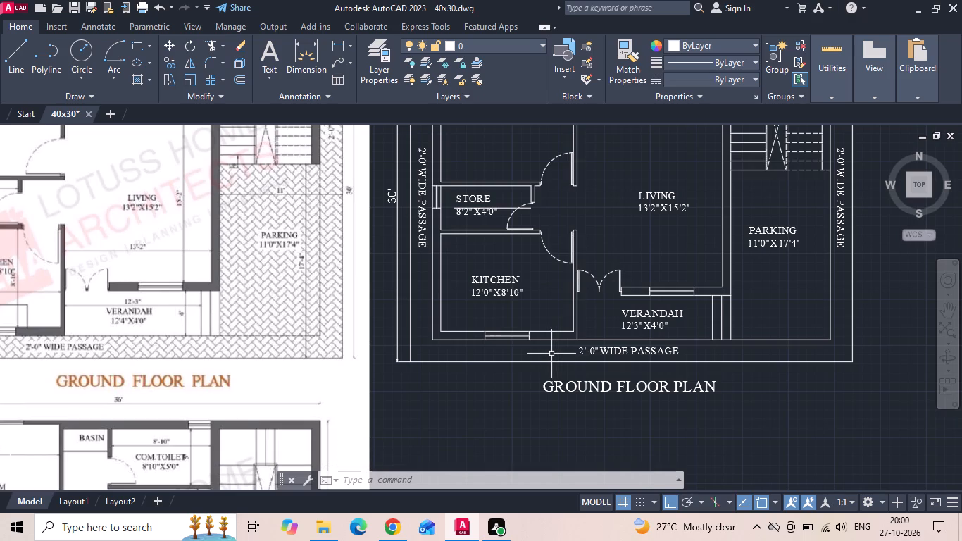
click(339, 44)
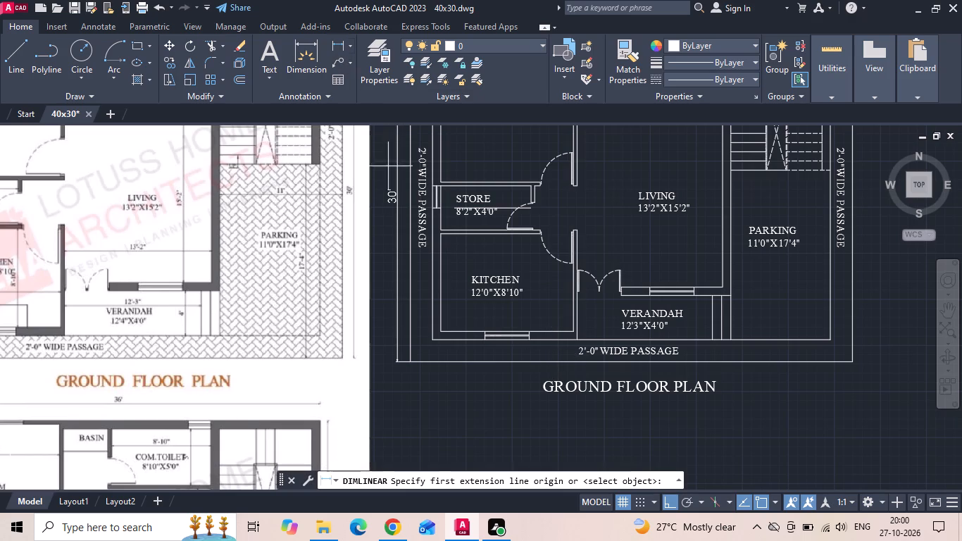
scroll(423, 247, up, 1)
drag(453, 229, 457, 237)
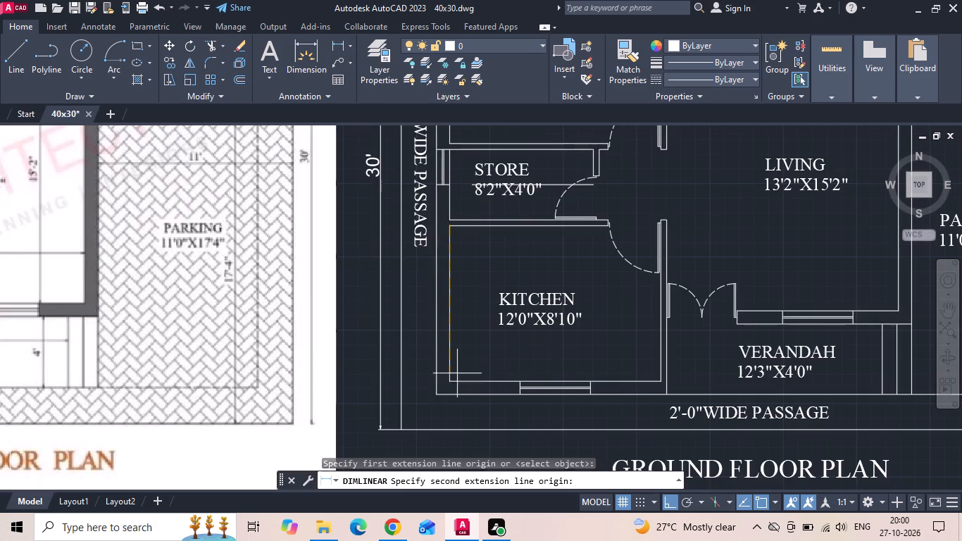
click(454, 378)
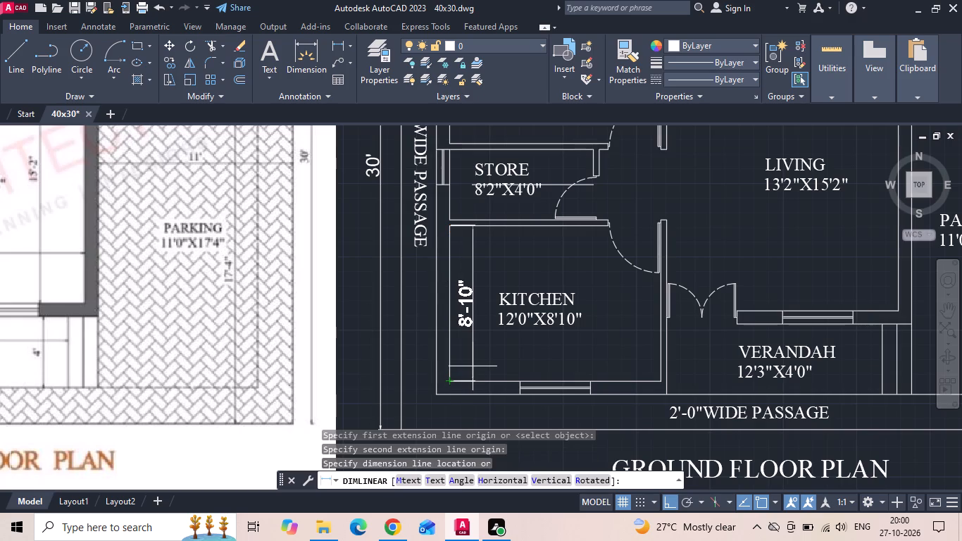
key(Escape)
Save the drawing.
key(ctrl+s)
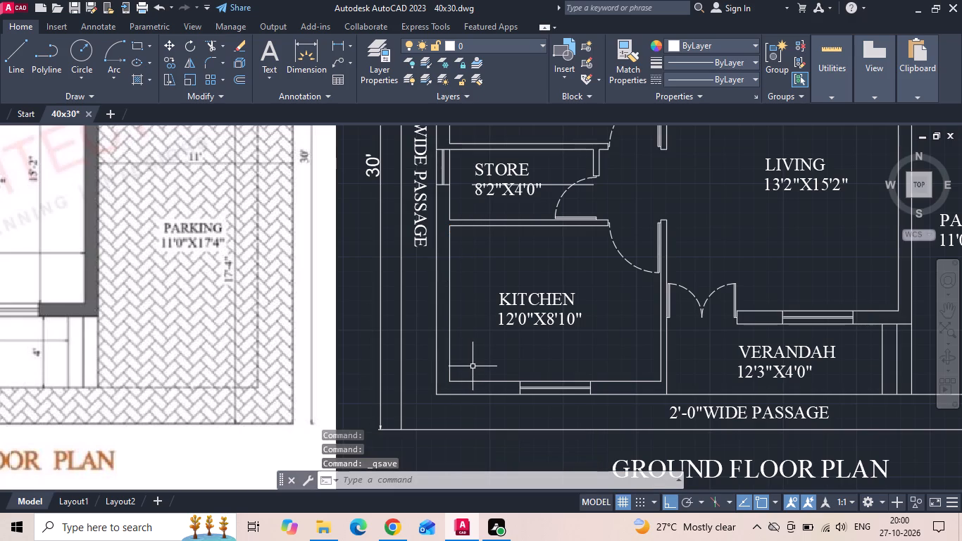
Copy the whole ground floor plan, with its labels, title and overall dimensions, horizontally to the right of the original.
scroll(439, 263, down, 2)
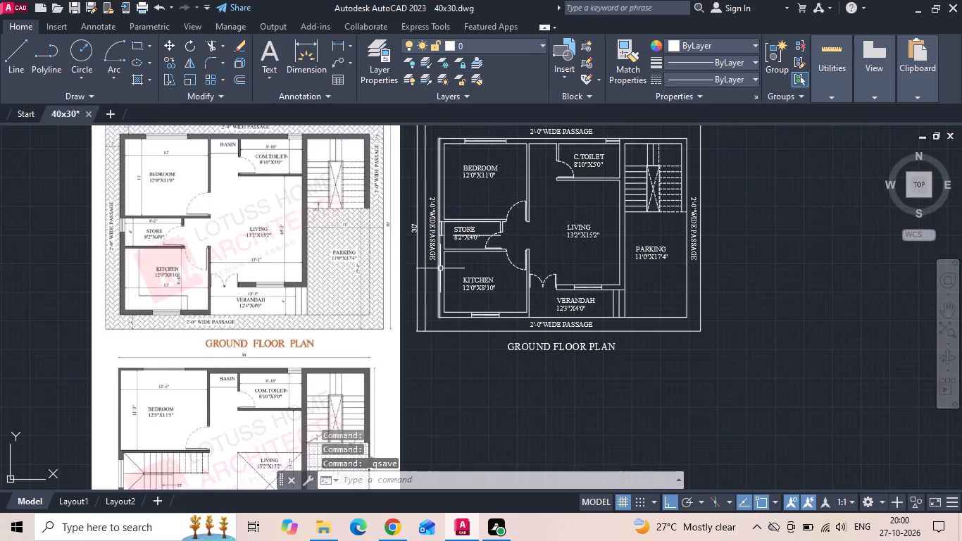
scroll(437, 275, down, 1)
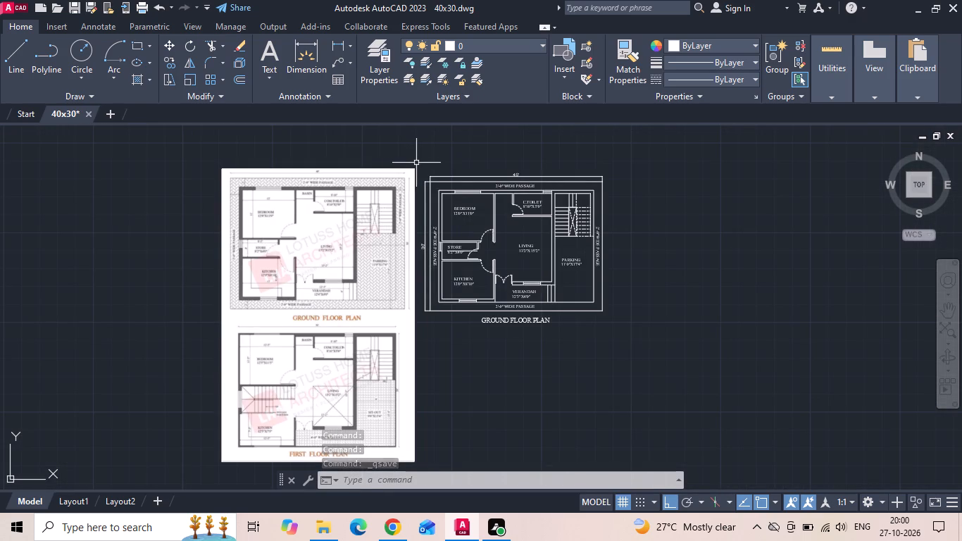
click(416, 163)
click(654, 391)
right_click(640, 239)
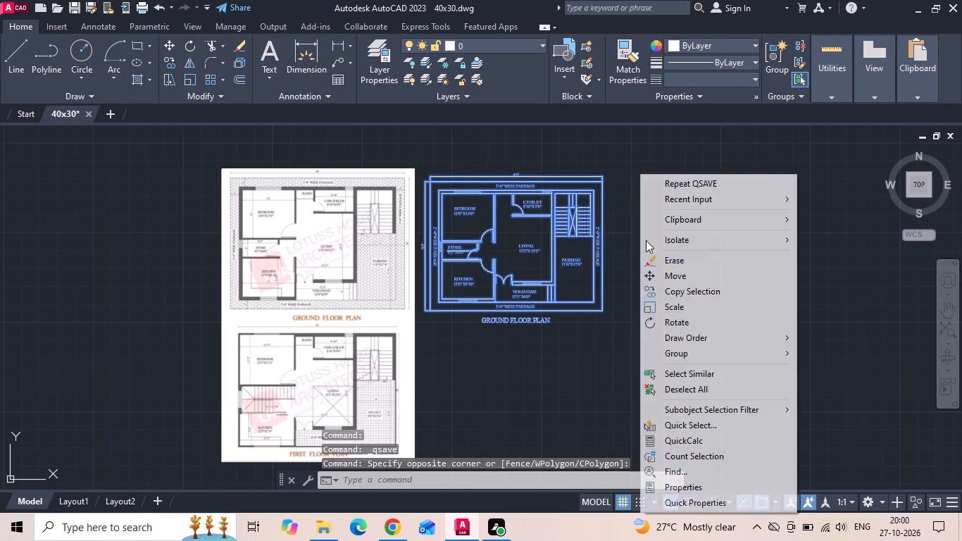
click(688, 297)
click(502, 366)
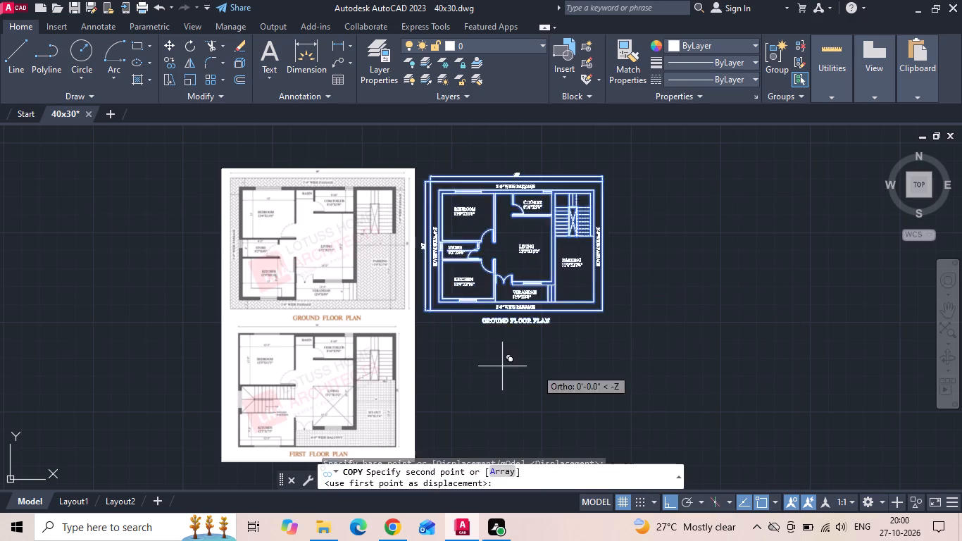
click(724, 359)
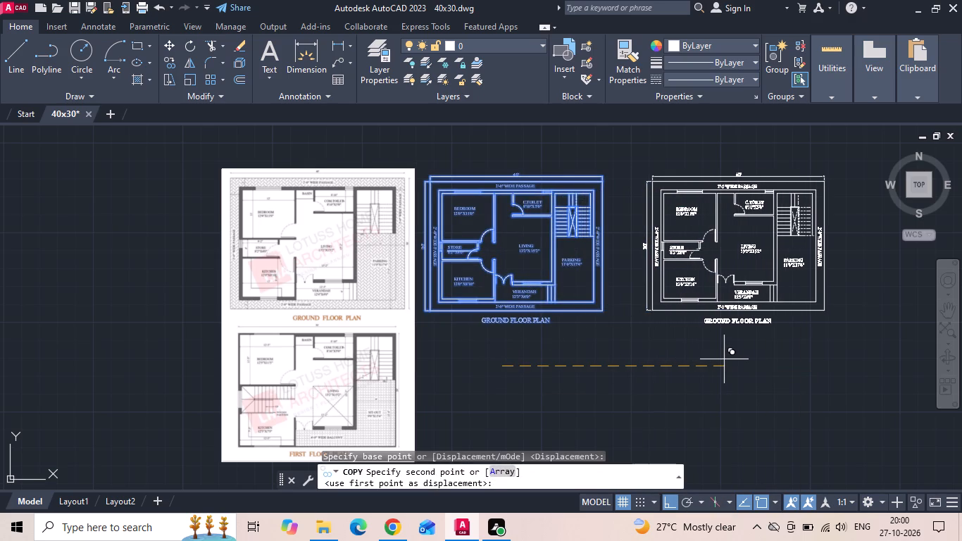
key(Escape)
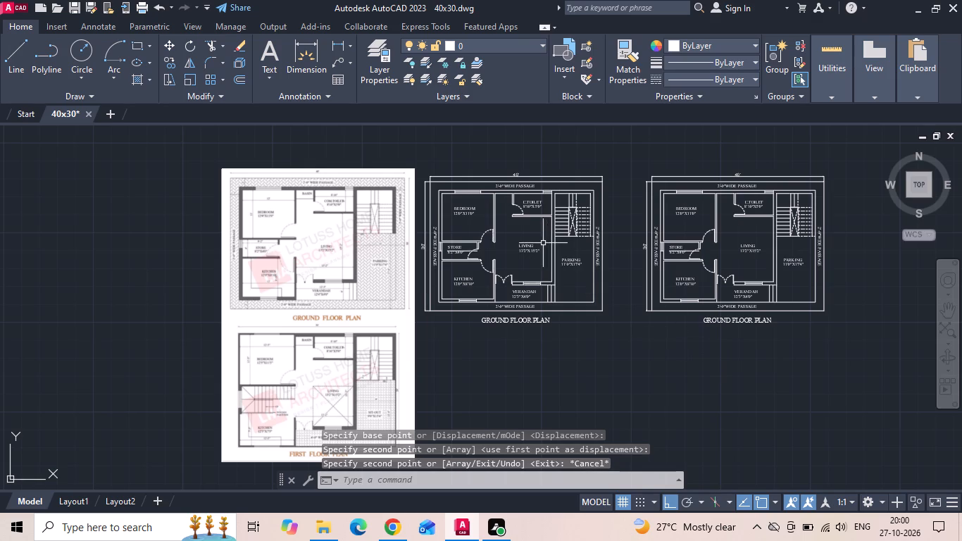
Copy the whole ground floor plan, with its title and dimensions, about 37 feet straight down beside the first floor reference plan.
click(420, 151)
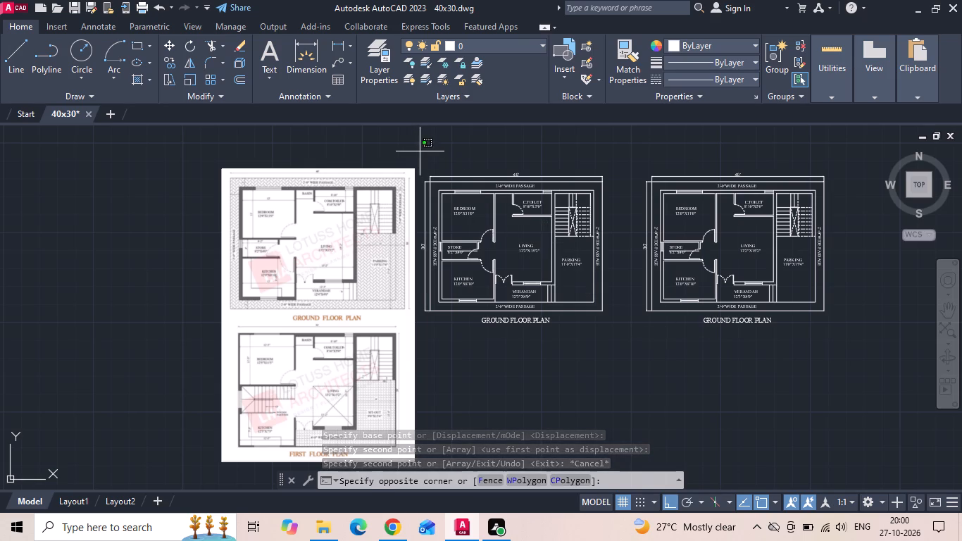
click(625, 382)
right_click(626, 378)
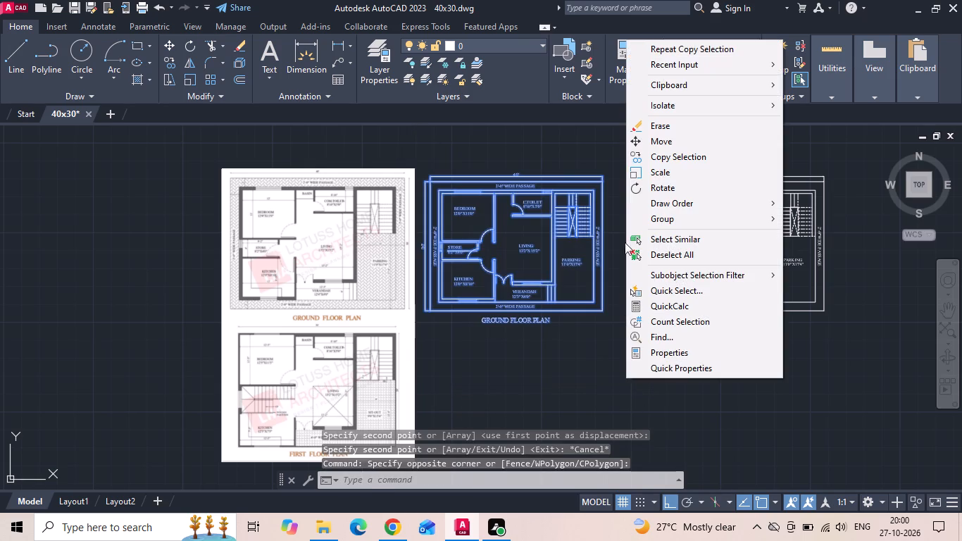
click(635, 164)
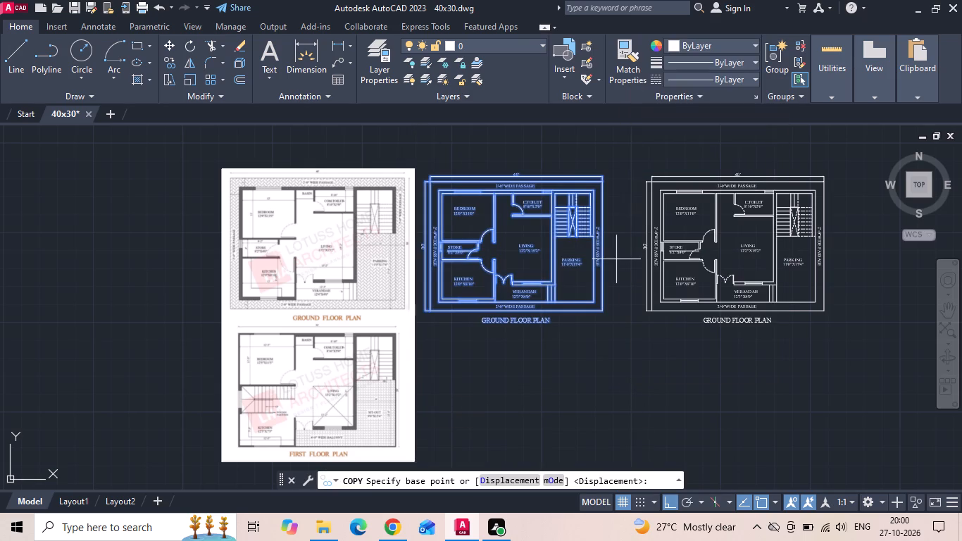
click(623, 286)
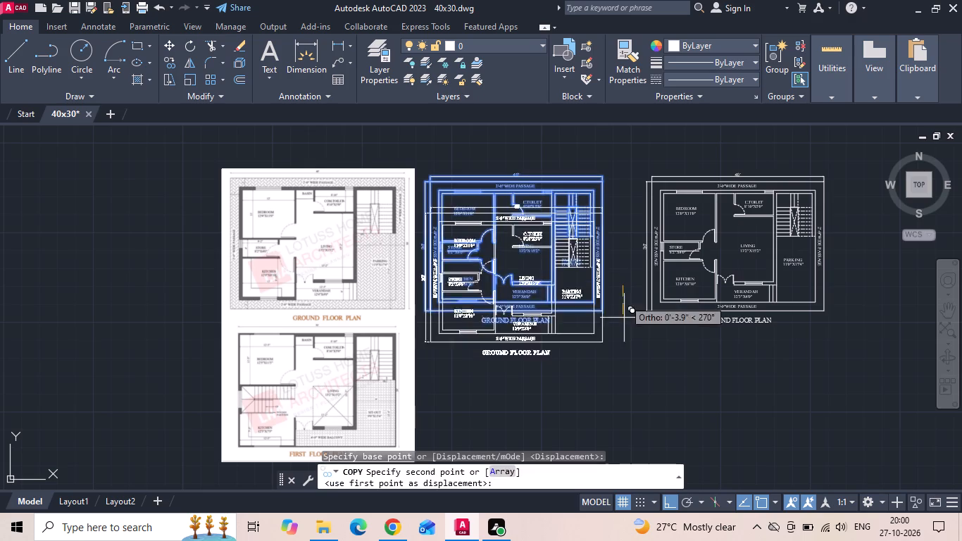
middle_drag(618, 399, 610, 338)
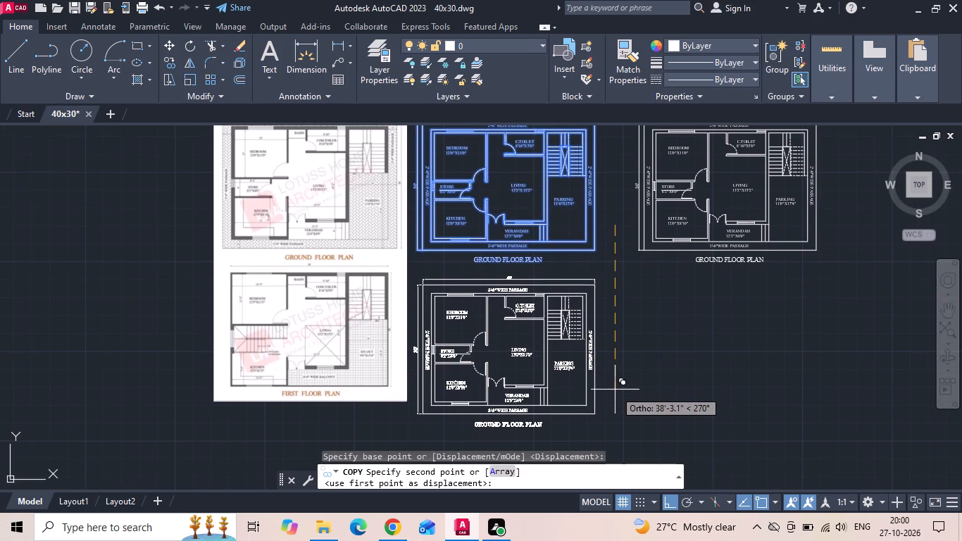
click(615, 384)
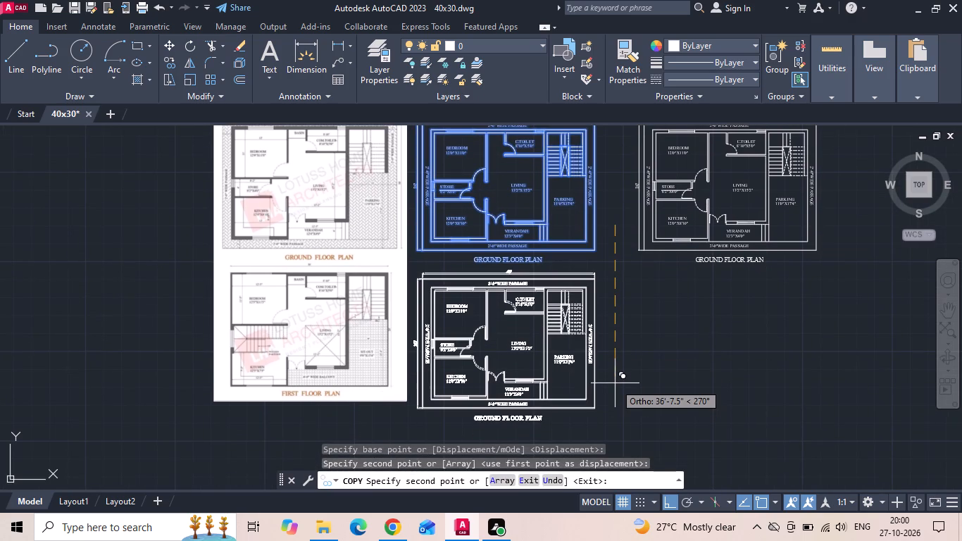
key(Escape)
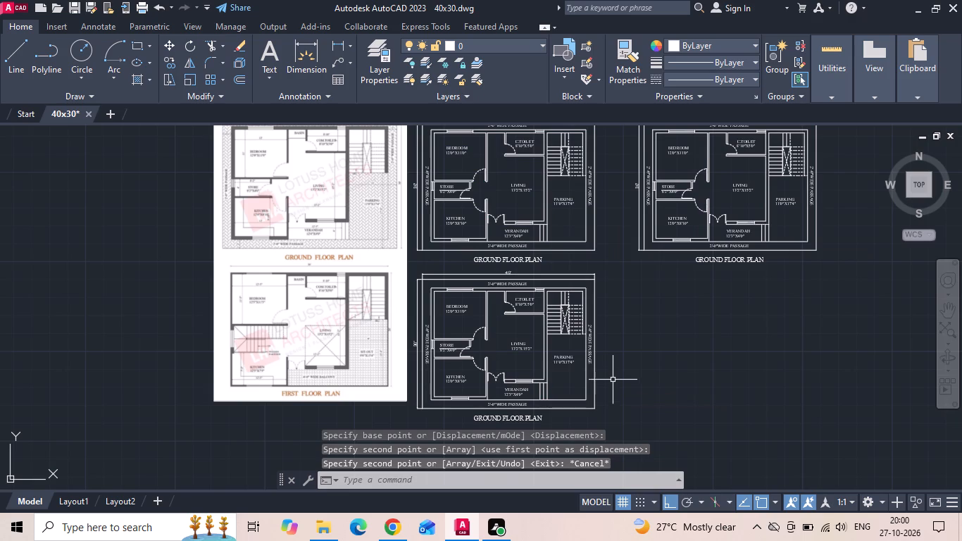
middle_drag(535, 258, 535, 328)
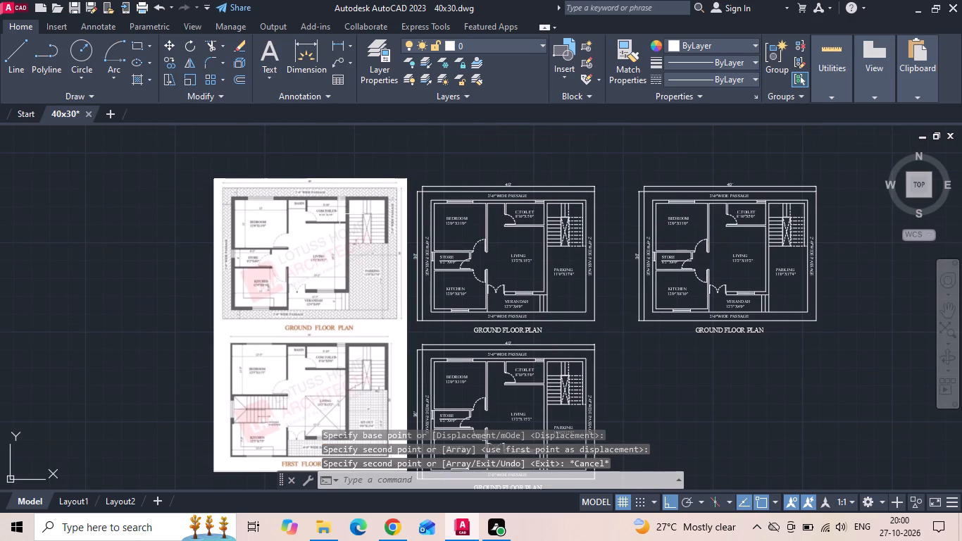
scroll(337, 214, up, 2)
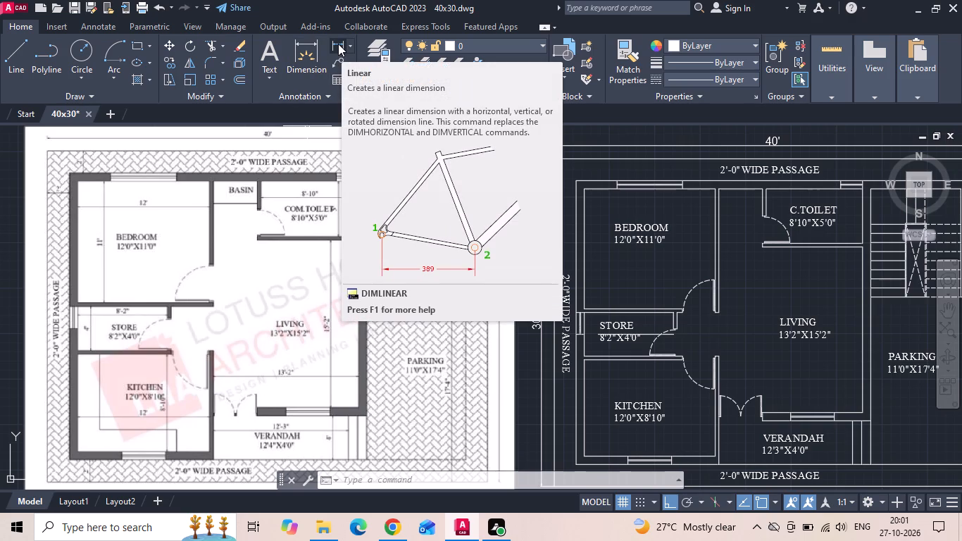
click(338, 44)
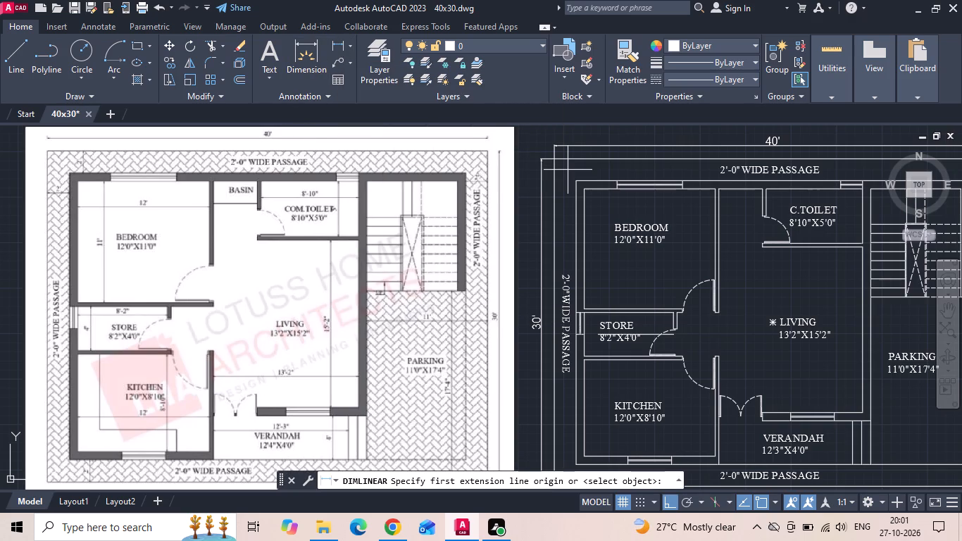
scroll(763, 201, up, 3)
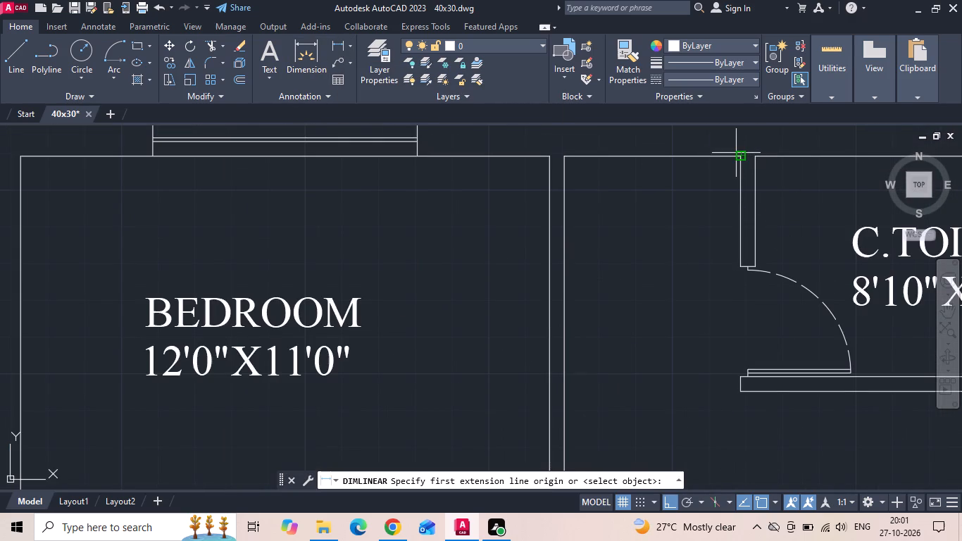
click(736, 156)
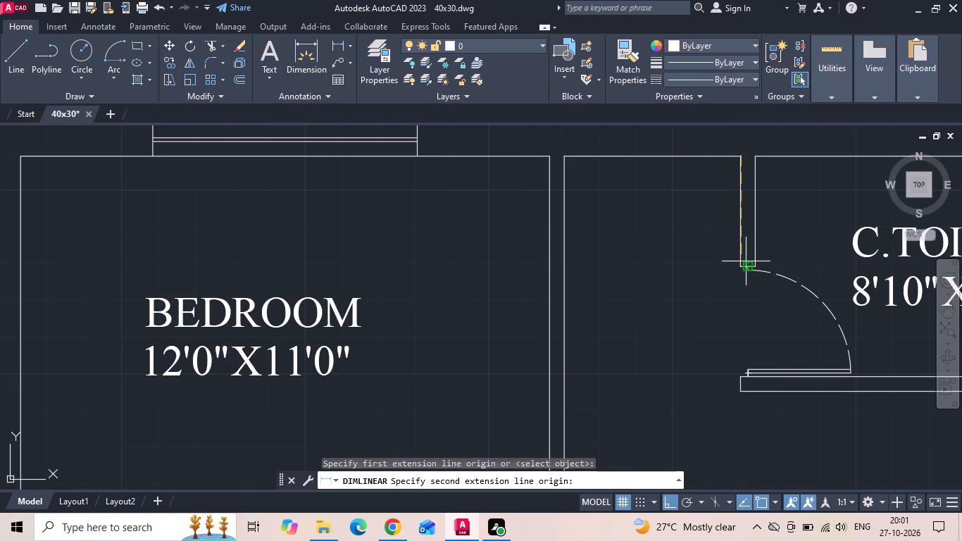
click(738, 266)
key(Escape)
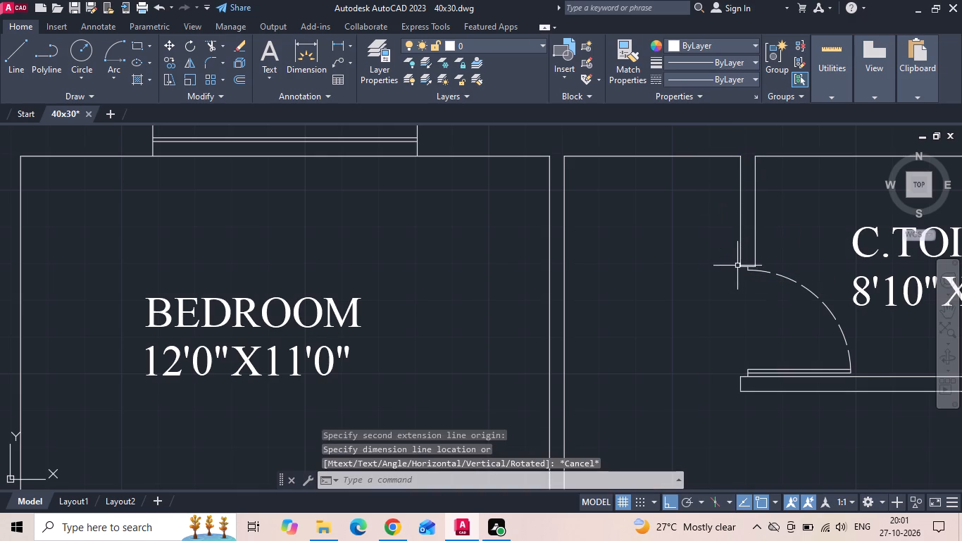
Offset the inner top wall line between the bedroom and C.TOILET 1'6" downward to form the basin counter edge in the original plan.
text(o)
key(space)
key(1)
key(apostrophe)
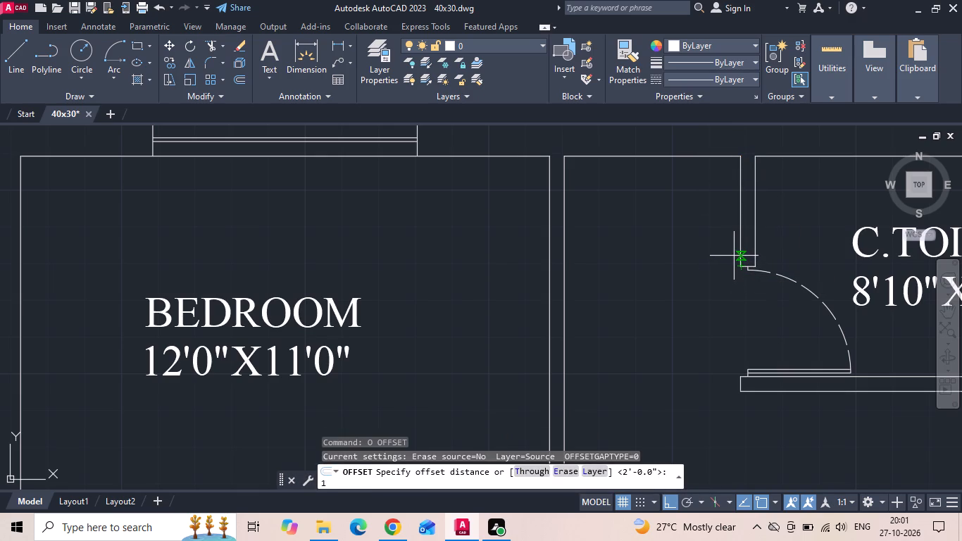
text(6)
key(space)
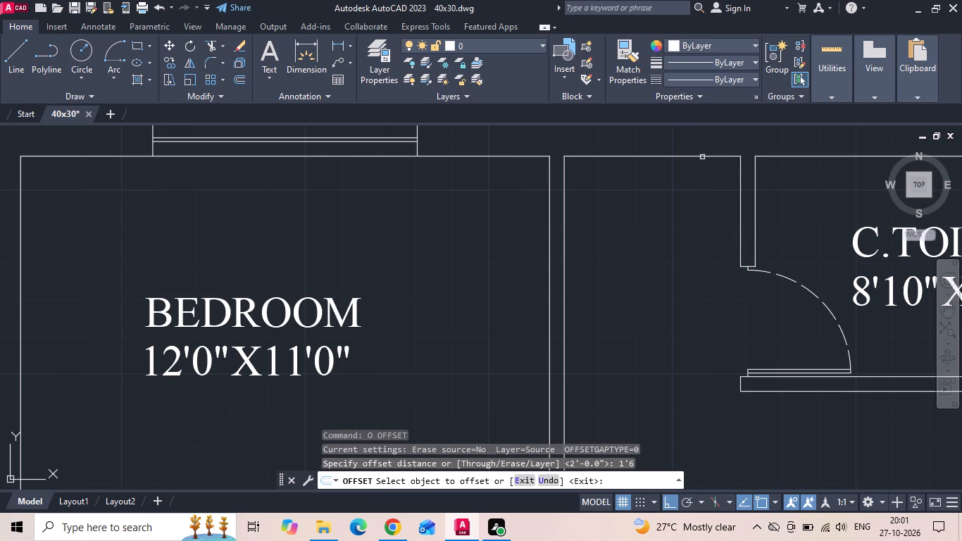
click(702, 157)
click(694, 197)
scroll(591, 231, down, 2)
scroll(616, 310, down, 1)
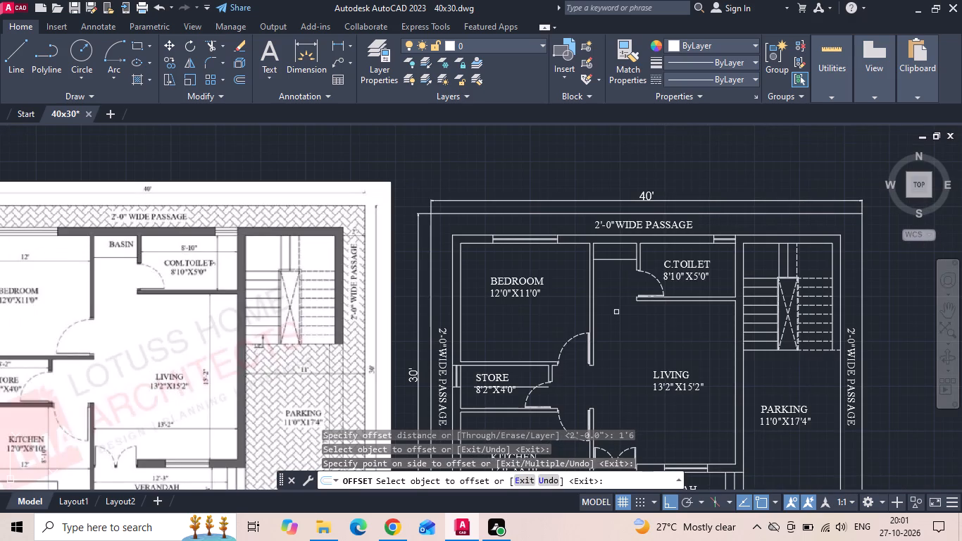
scroll(123, 273, up, 2)
scroll(123, 271, down, 3)
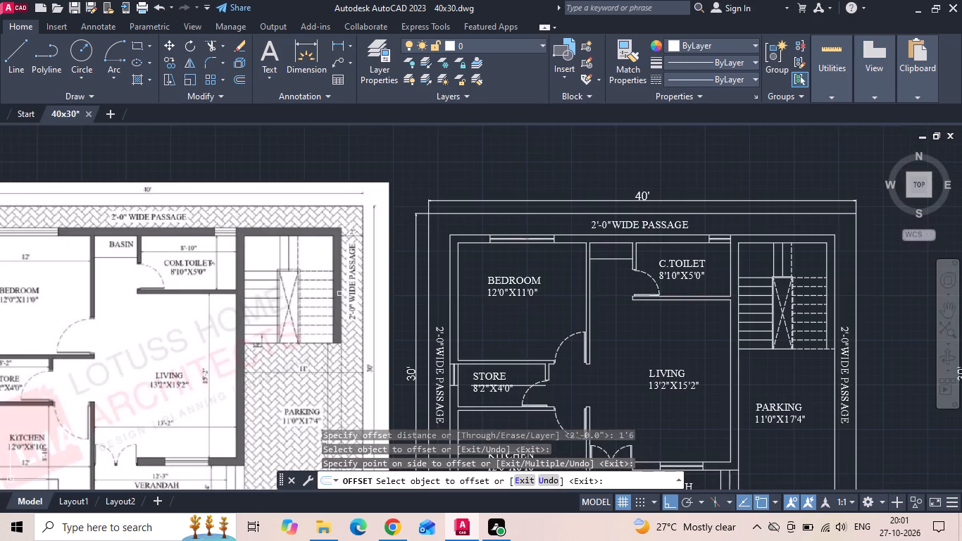
key(Escape)
Move the basin counter line 6" straight down.
scroll(639, 275, up, 2)
drag(594, 218, 582, 249)
click(572, 270)
right_click(572, 270)
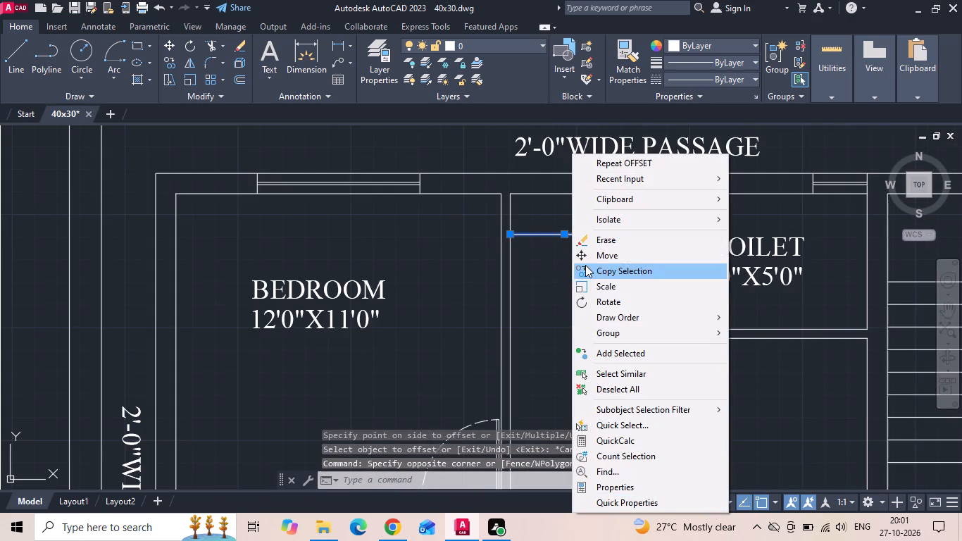
click(588, 254)
drag(574, 302, 574, 318)
key(6)
key(space)
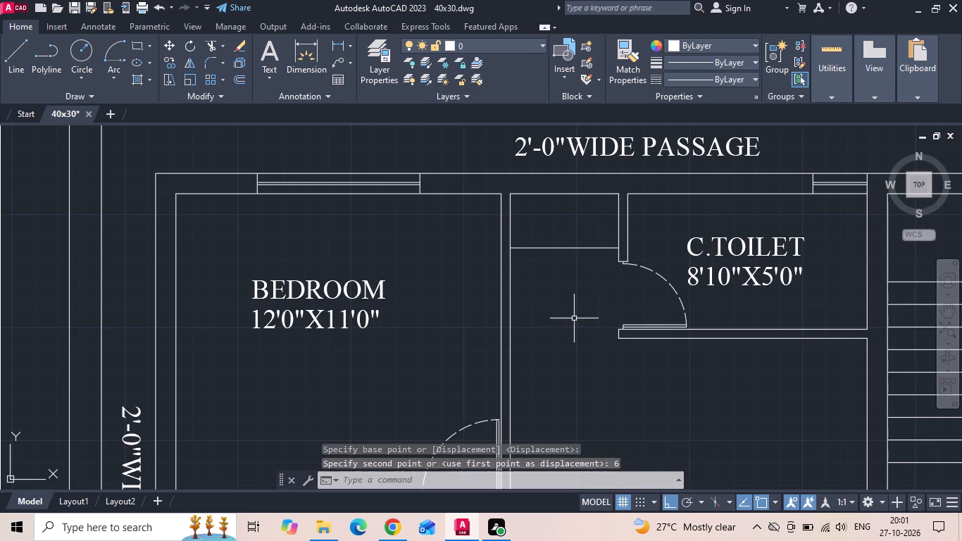
Copy the basin counter line to the matching wall corner in both of the other ground floor plan copies.
drag(554, 237, 550, 249)
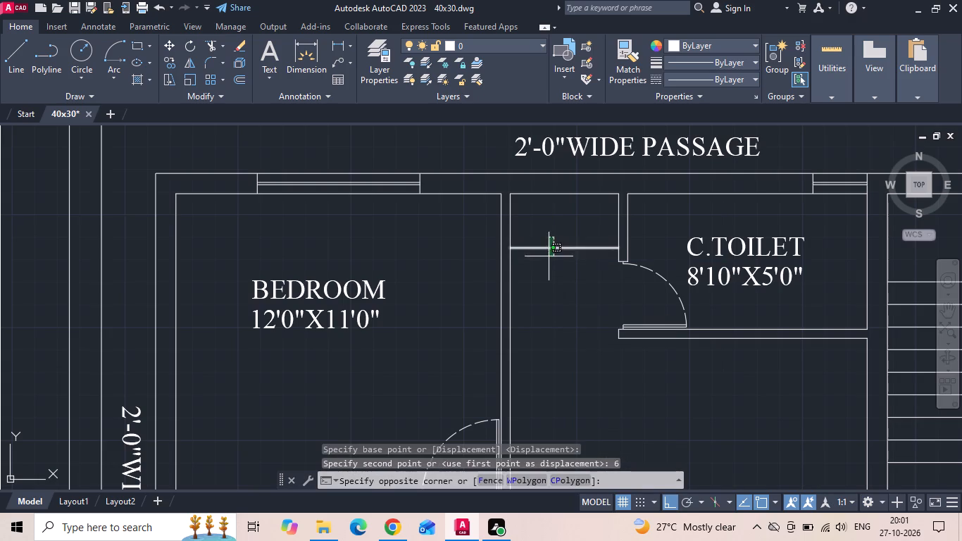
click(549, 259)
right_click(549, 259)
click(573, 268)
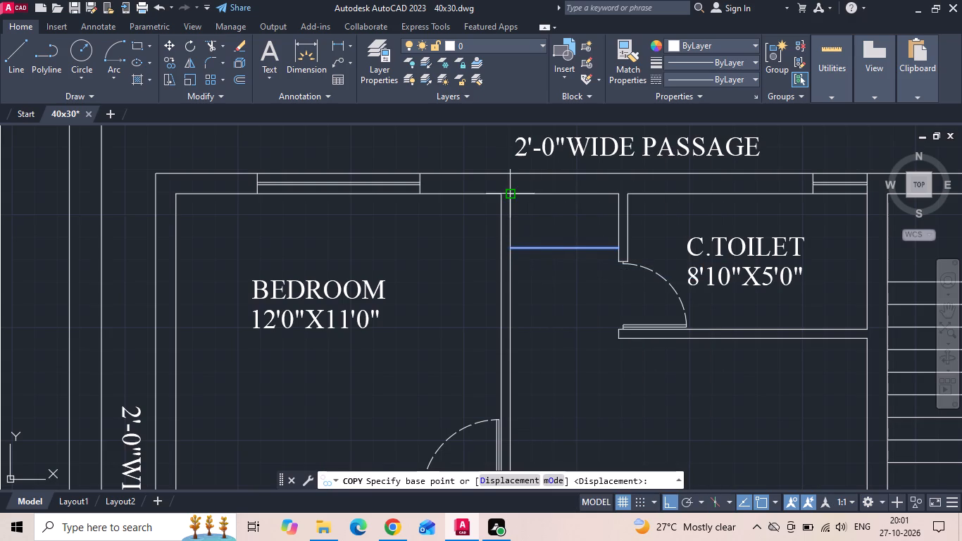
click(512, 194)
scroll(418, 284, down, 3)
scroll(837, 310, up, 2)
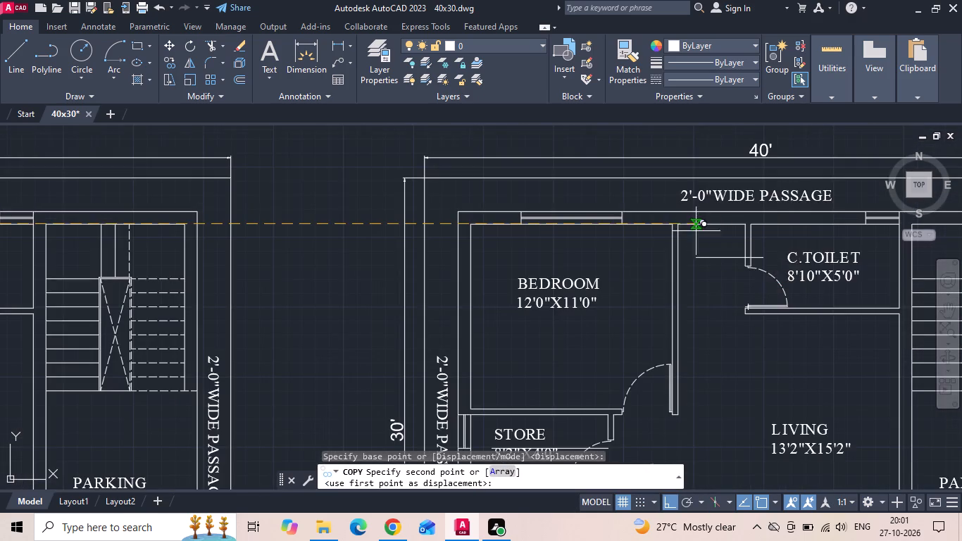
scroll(682, 224, up, 3)
click(660, 223)
scroll(749, 216, down, 7)
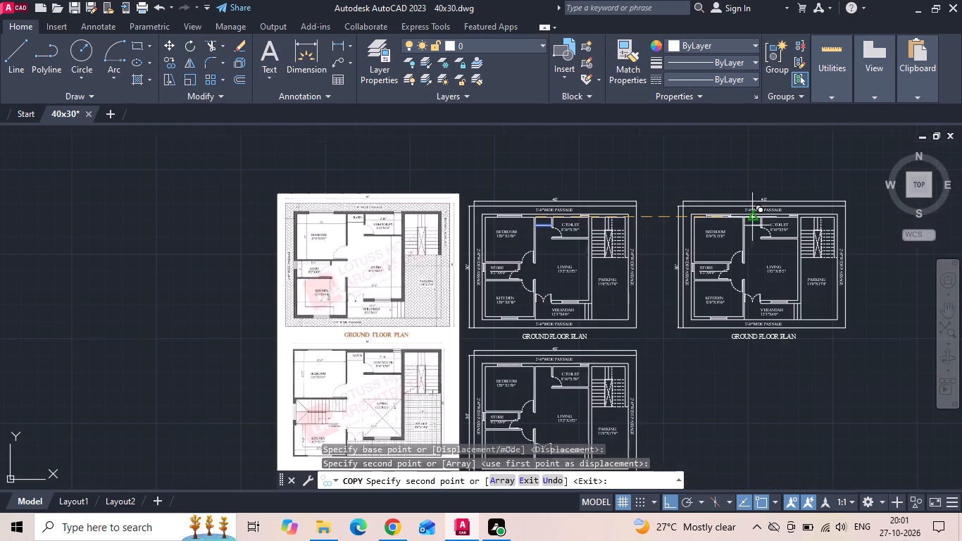
scroll(549, 379, up, 6)
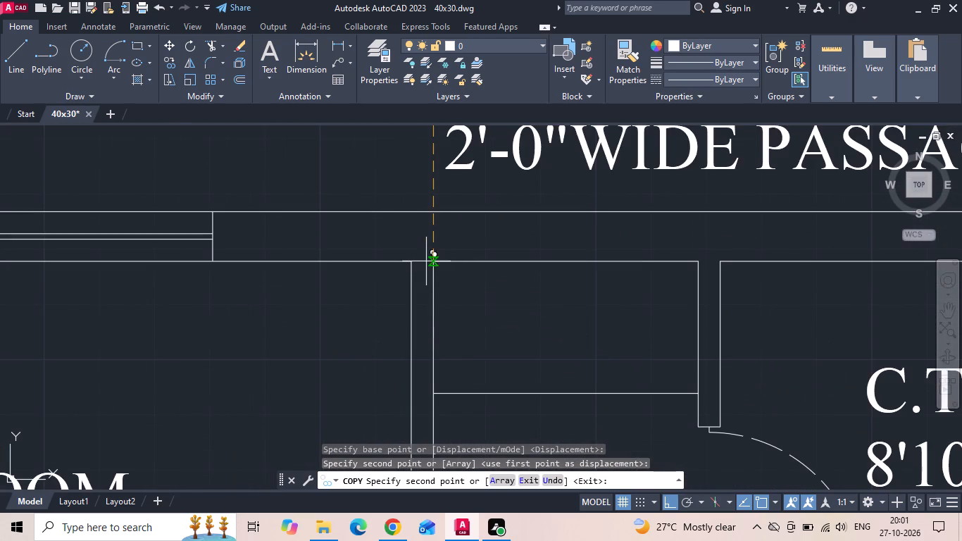
click(434, 264)
key(Escape)
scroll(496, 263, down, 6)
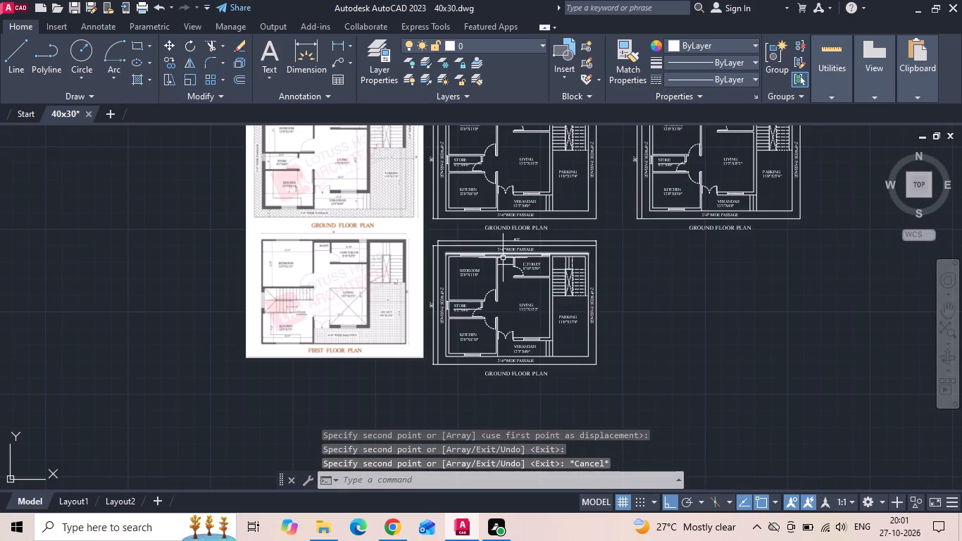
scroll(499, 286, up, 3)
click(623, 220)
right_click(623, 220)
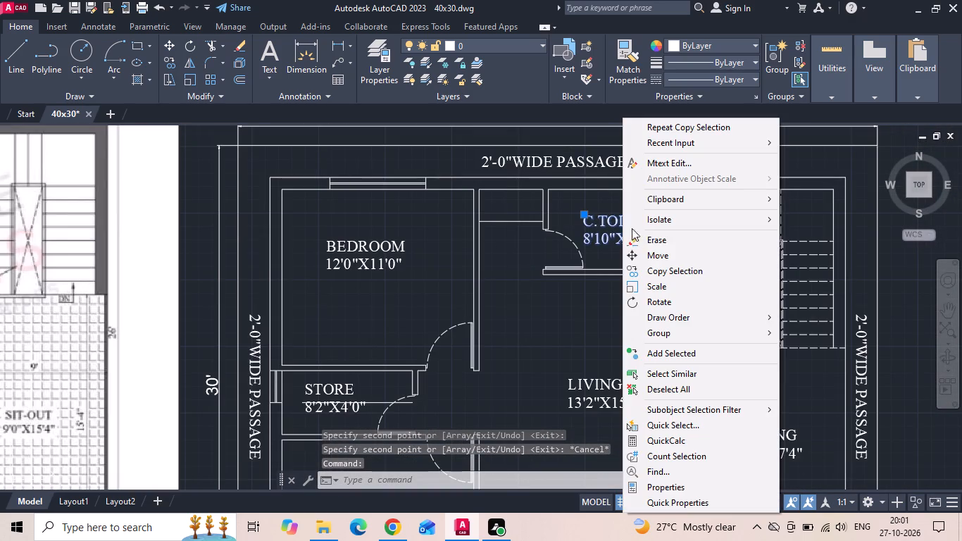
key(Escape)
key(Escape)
Copy the top 2'-0" WIDE PASSAGE label of the lower plan copy straight down into the basin space.
click(554, 166)
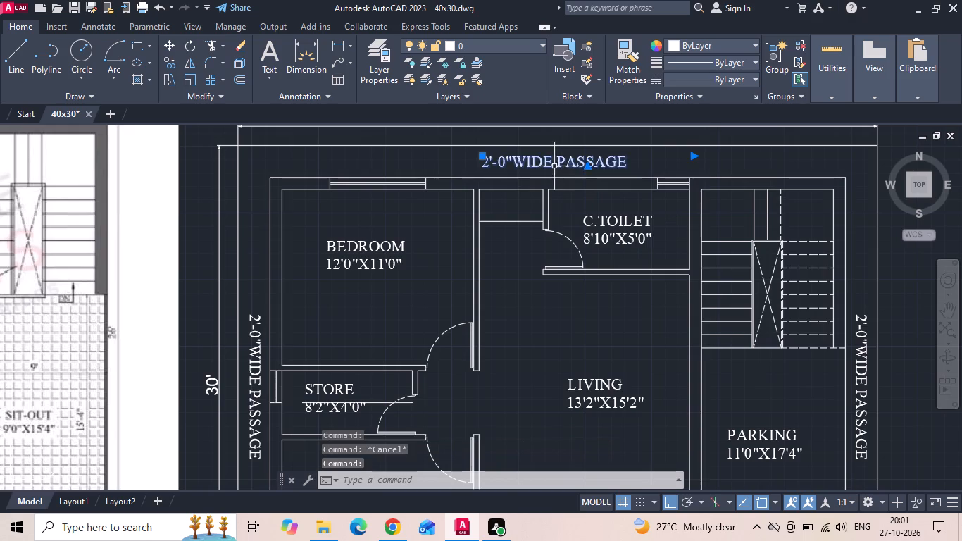
right_click(554, 166)
click(571, 271)
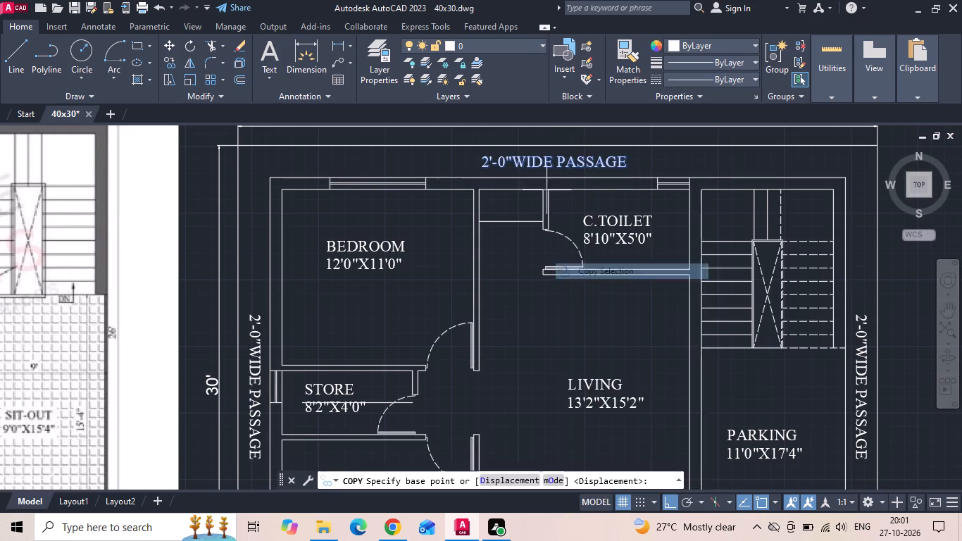
scroll(540, 177, up, 1)
drag(536, 161, 536, 176)
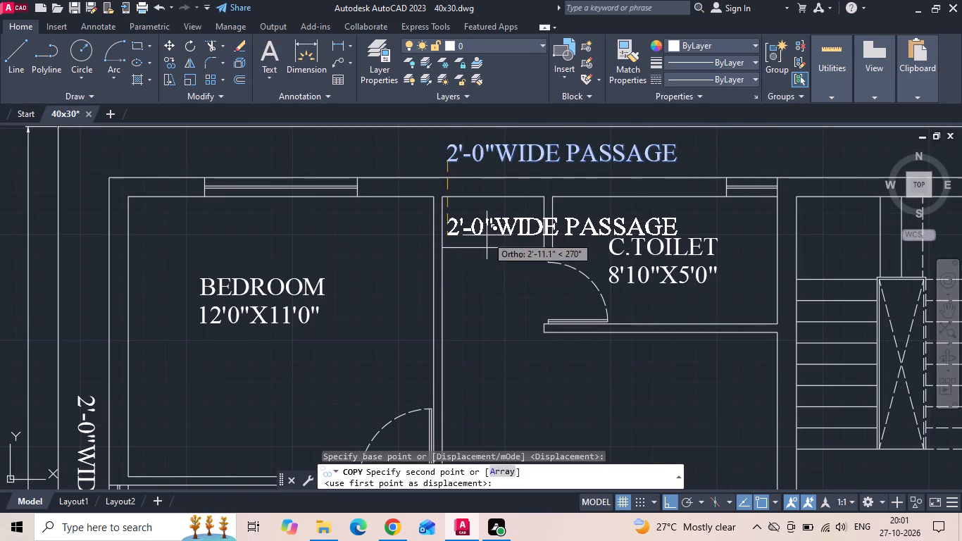
click(489, 231)
key(Escape)
Replace the text of the copied label in the basin space with BASIN.
double_click(494, 218)
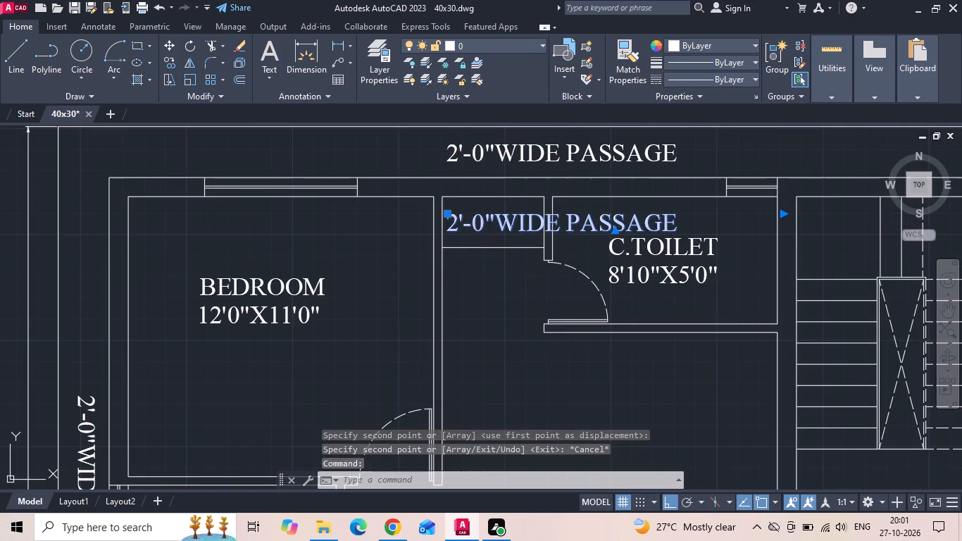
drag(683, 229, 475, 234)
key(BackSpace)
key(BackSpace)
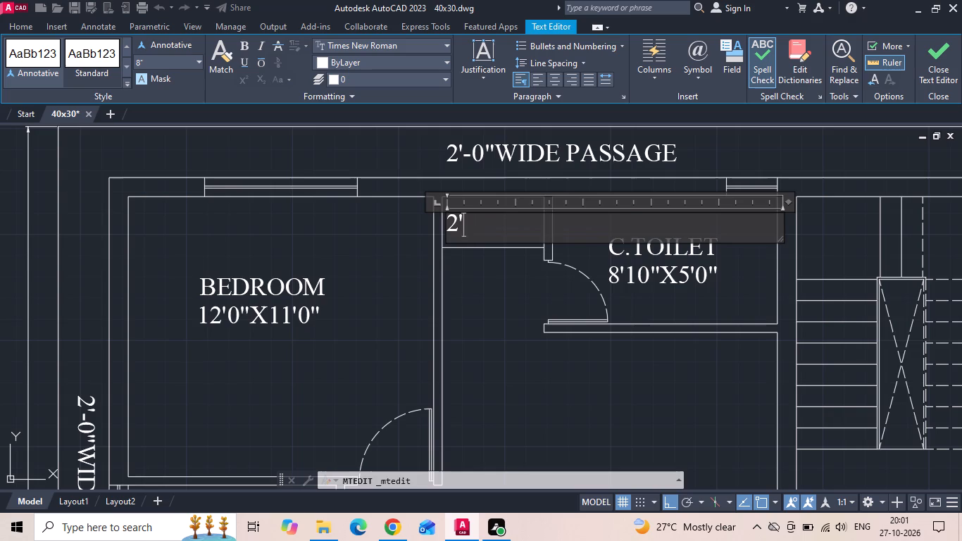
key(BackSpace)
key(BackSpace)
text(basin)
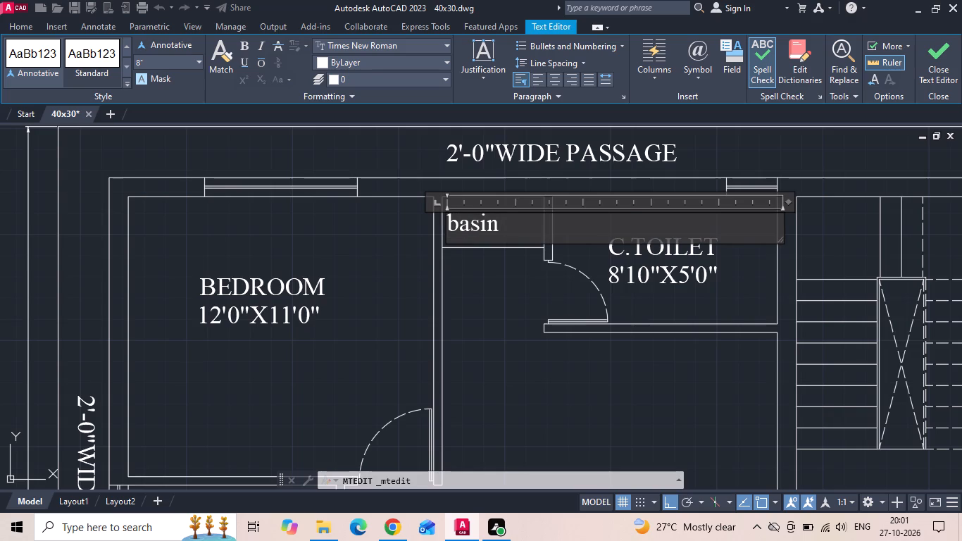
key(BackSpace)
key(BackSpace)
key(BackSpace)
key(BackSpace)
key(BackSpace)
key(BackSpace)
key(BackSpace)
key(BackSpace)
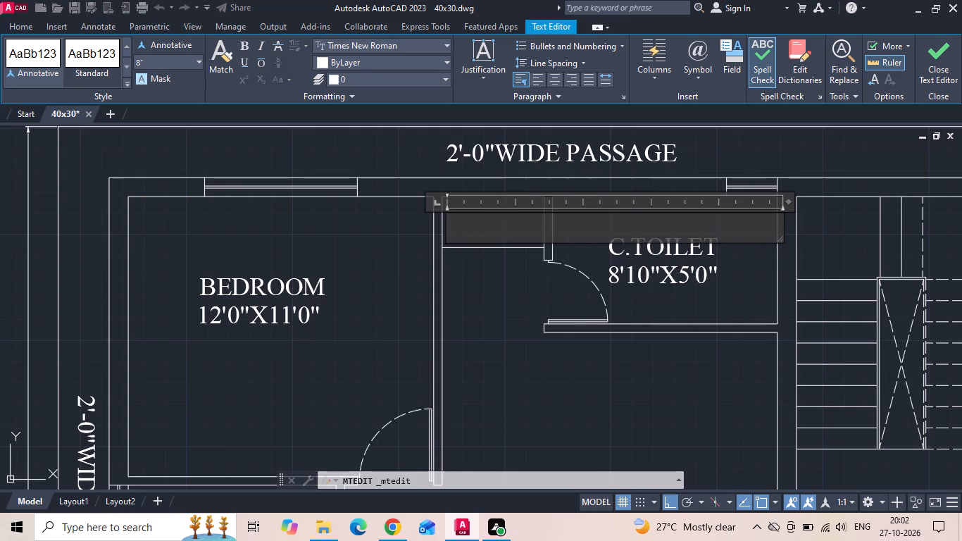
text(BASIN)
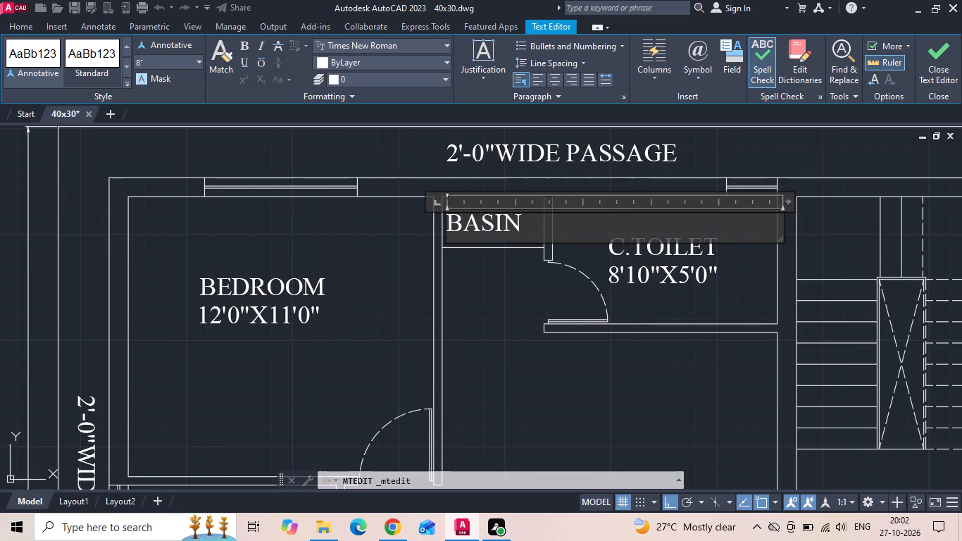
click(481, 287)
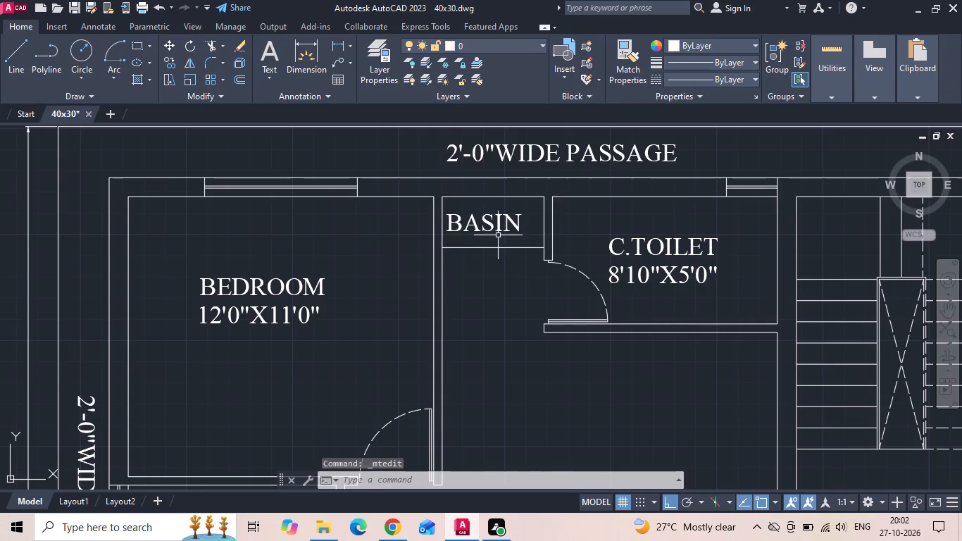
Move the BASIN label slightly right so that it sits centred in the basin space.
click(498, 235)
click(486, 210)
right_click(486, 210)
click(513, 256)
click(499, 321)
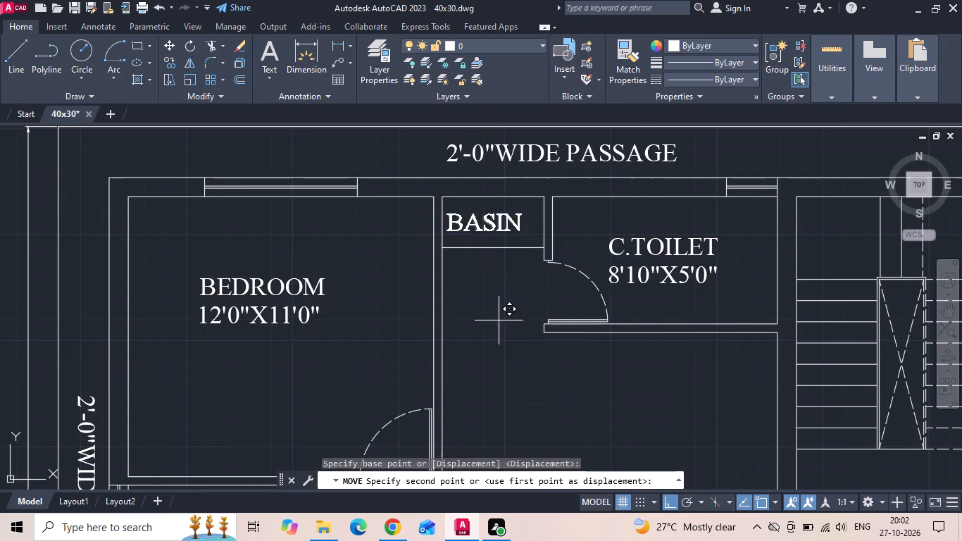
click(508, 326)
Copy the BASIN label from the basin space's upper-left wall corner to the matching corner in both other ground floor plan copies.
drag(496, 206, 488, 224)
click(481, 229)
right_click(480, 229)
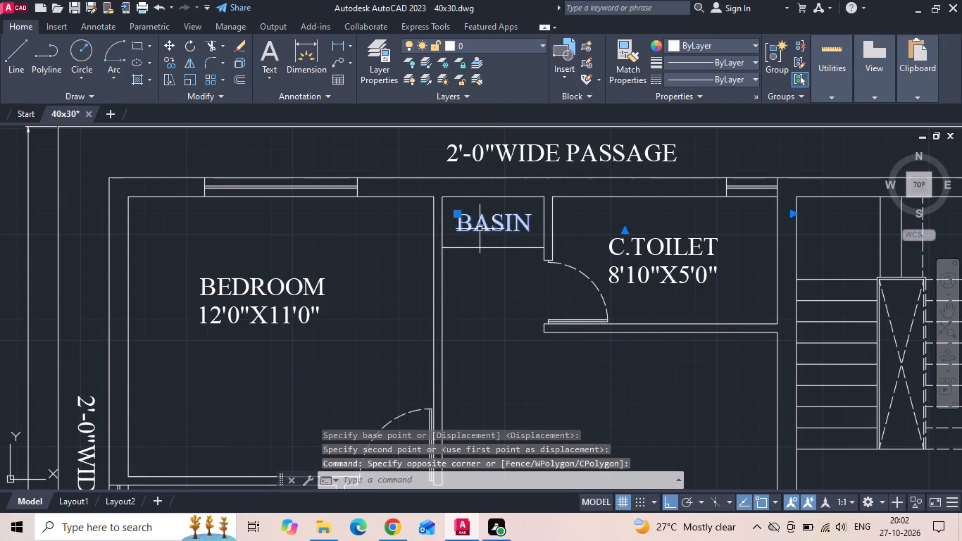
click(508, 271)
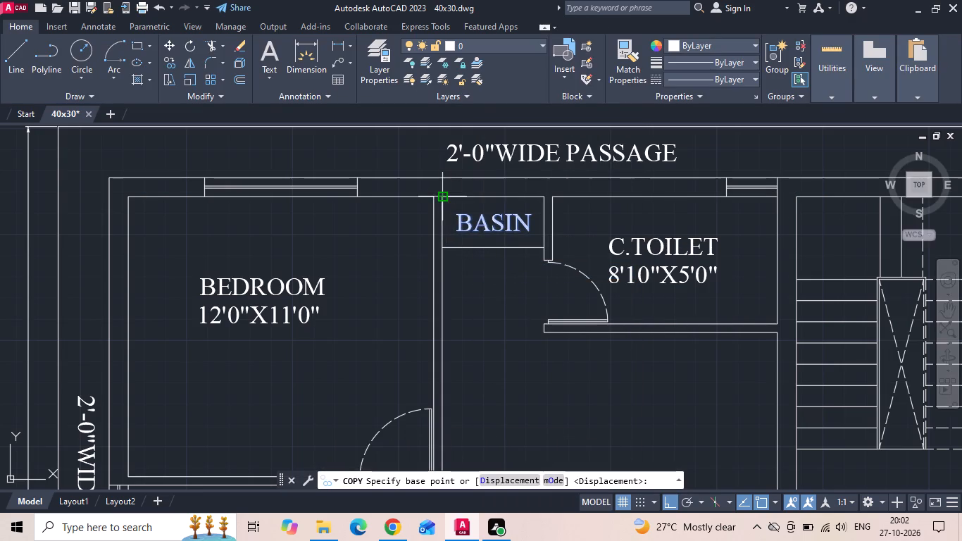
click(444, 197)
scroll(424, 281, down, 4)
scroll(630, 154, up, 3)
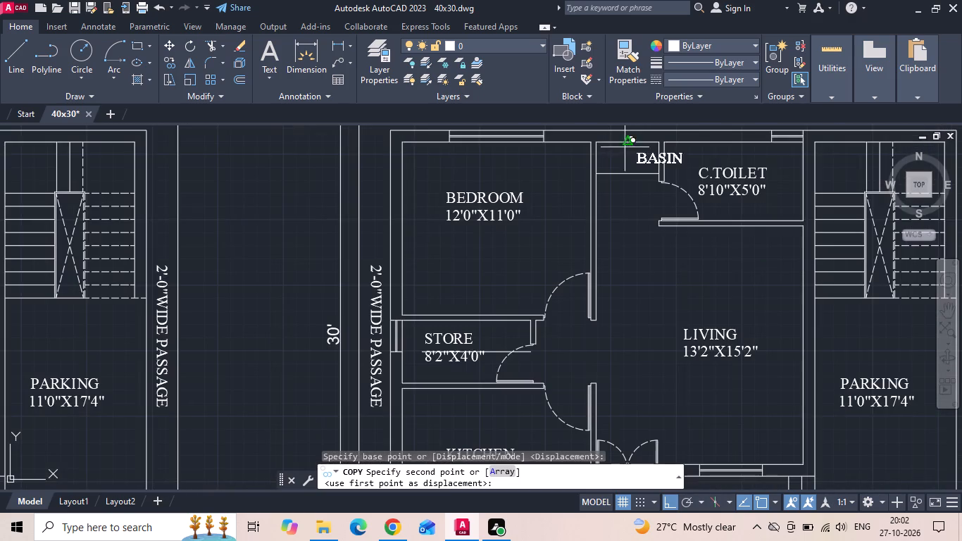
click(594, 144)
scroll(655, 187, down, 3)
scroll(390, 154, up, 3)
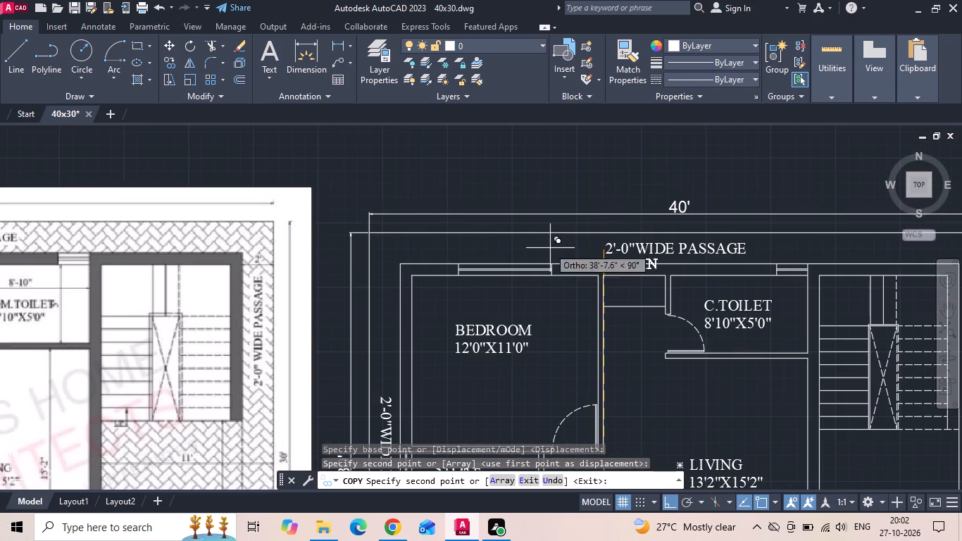
click(604, 275)
key(Escape)
Save the 40x30 drawing.
key(ctrl+s)
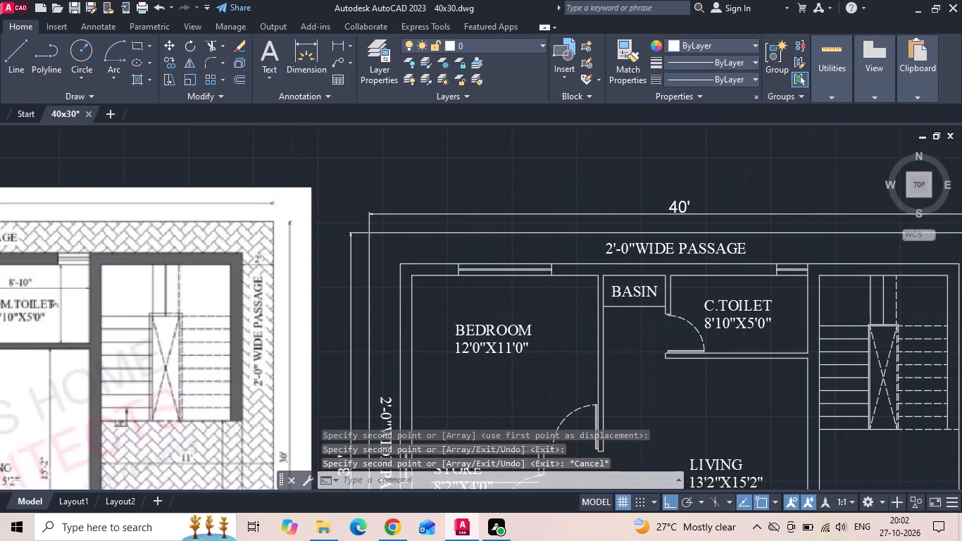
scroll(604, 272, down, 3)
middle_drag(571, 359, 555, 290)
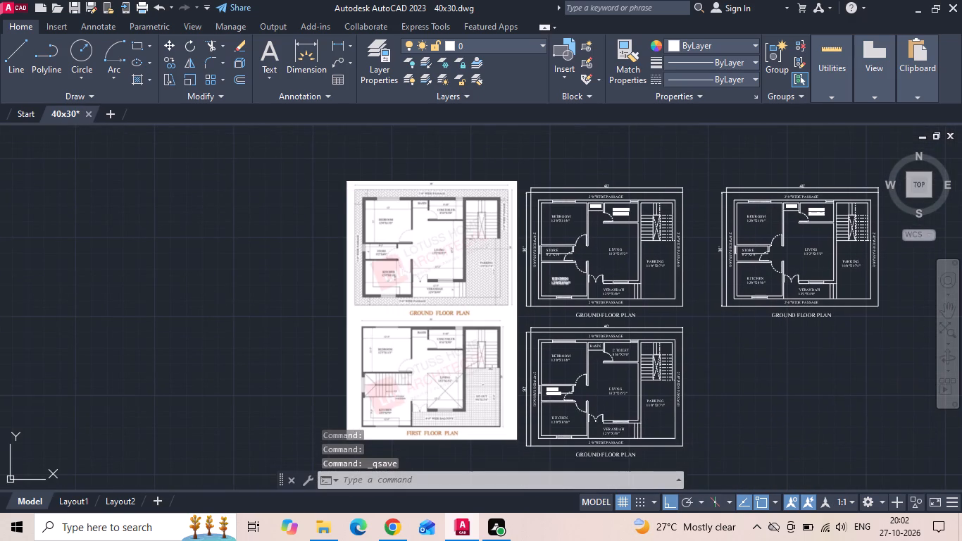
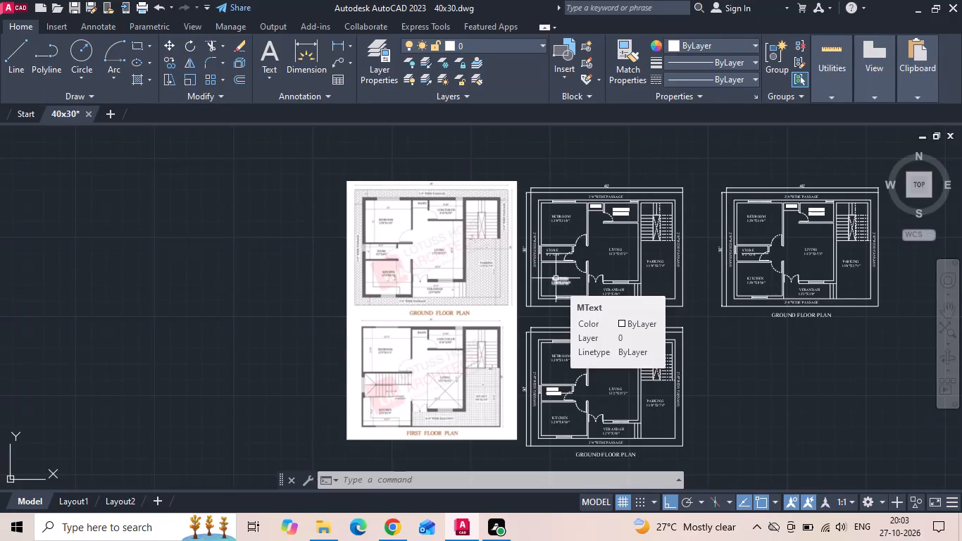
Examine the first floor plan in the reference image and compare it with the lower copy of the drawn plan.
scroll(456, 399, up, 3)
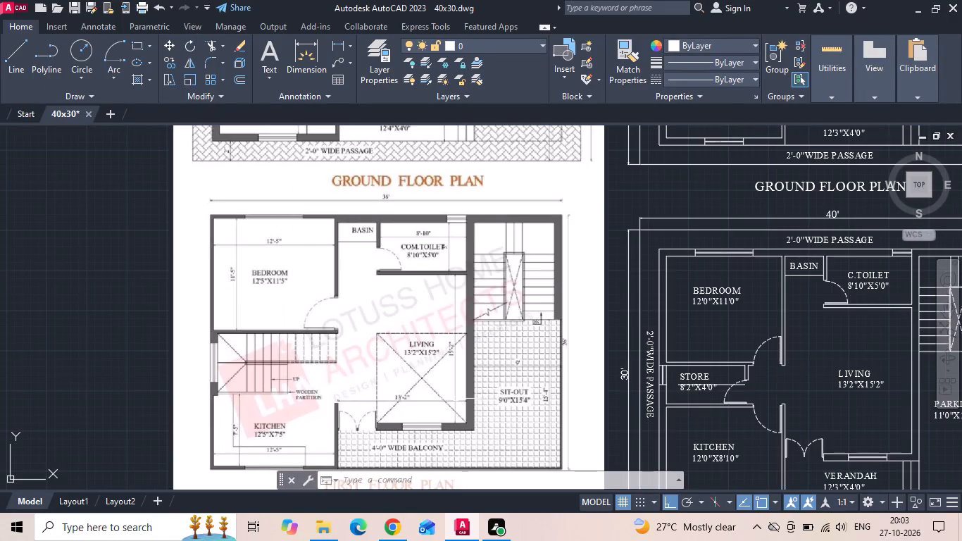
middle_drag(441, 369, 421, 296)
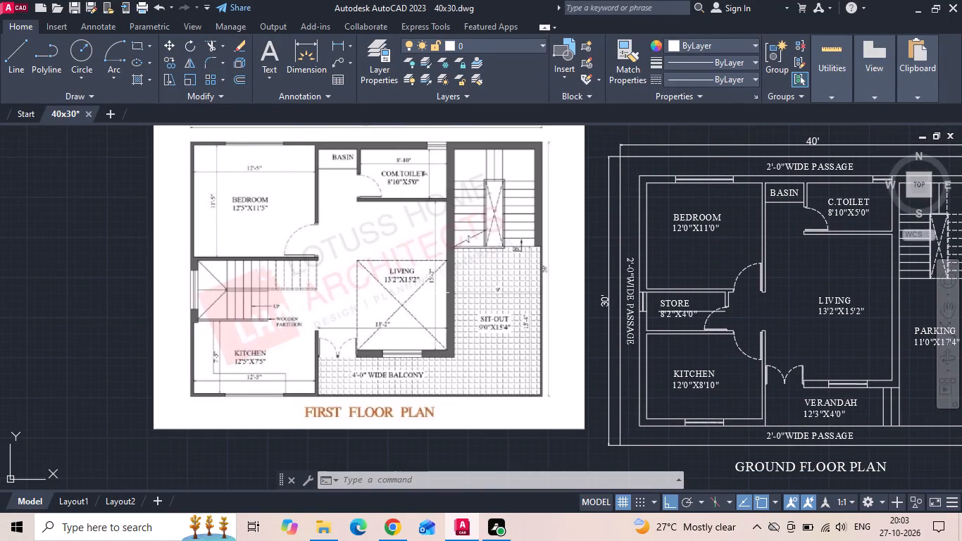
scroll(425, 293, down, 1)
scroll(759, 325, up, 1)
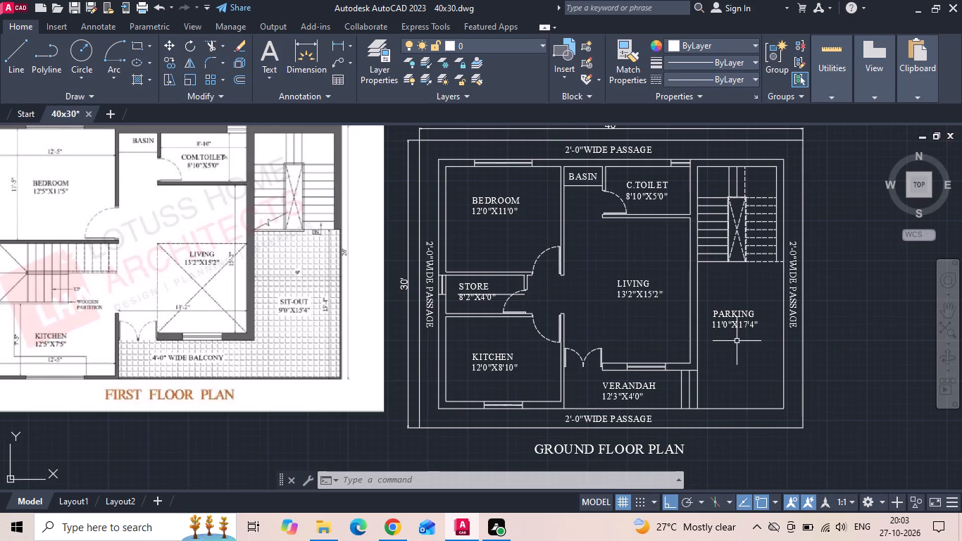
middle_drag(263, 379, 269, 378)
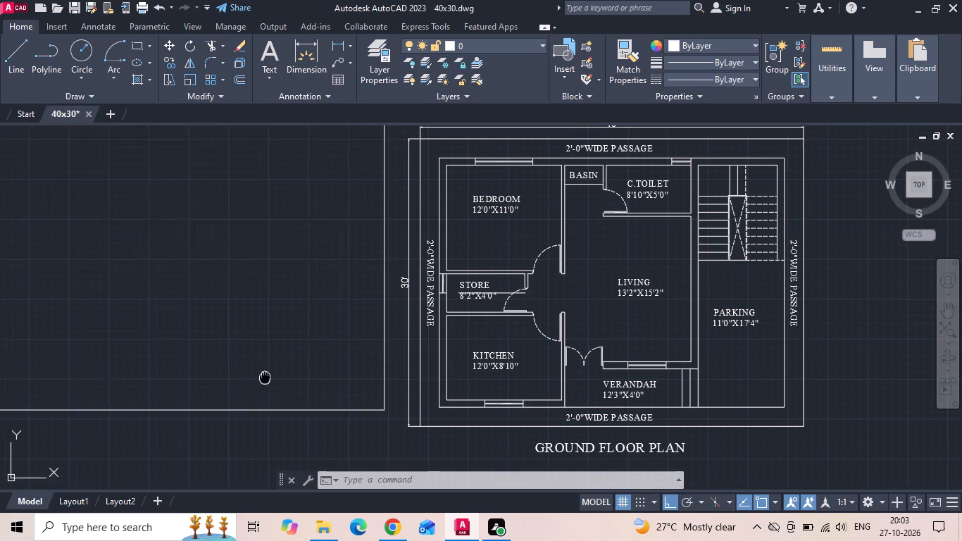
middle_drag(269, 378, 318, 384)
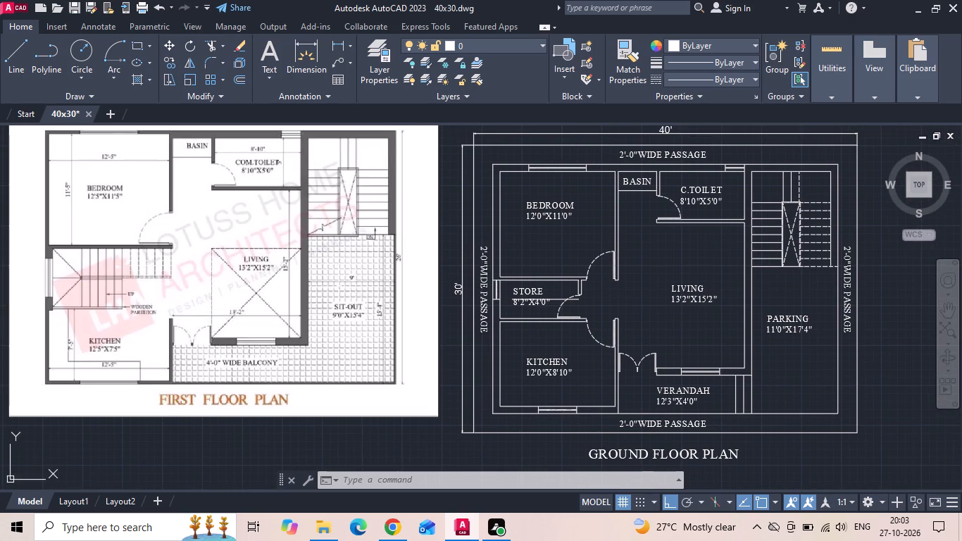
scroll(485, 338, down, 1)
middle_drag(294, 370, 316, 378)
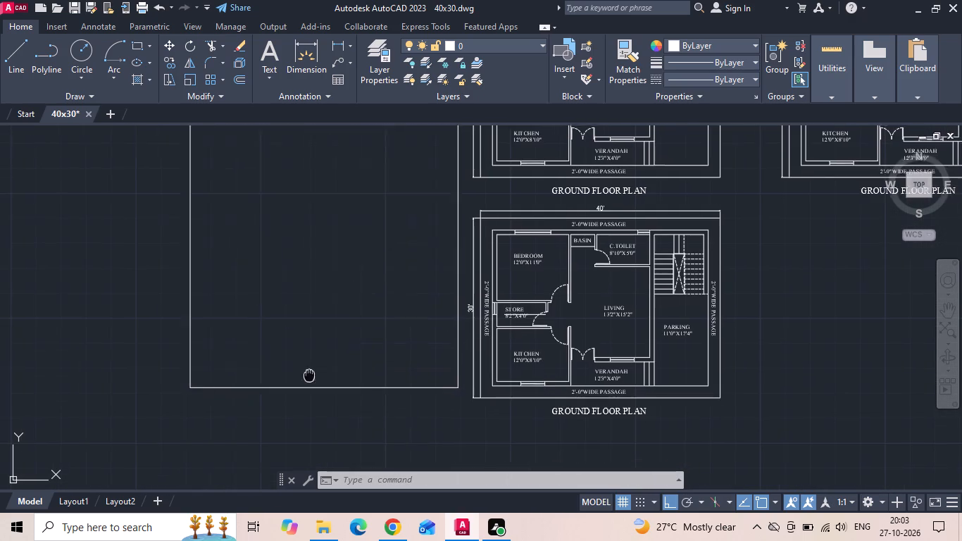
middle_drag(316, 378, 348, 396)
scroll(383, 386, up, 2)
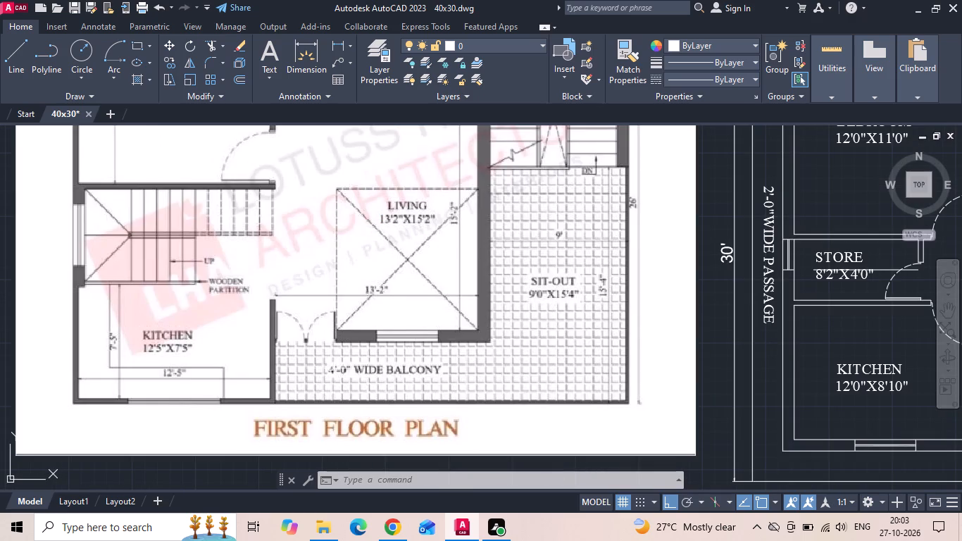
scroll(325, 395, down, 1)
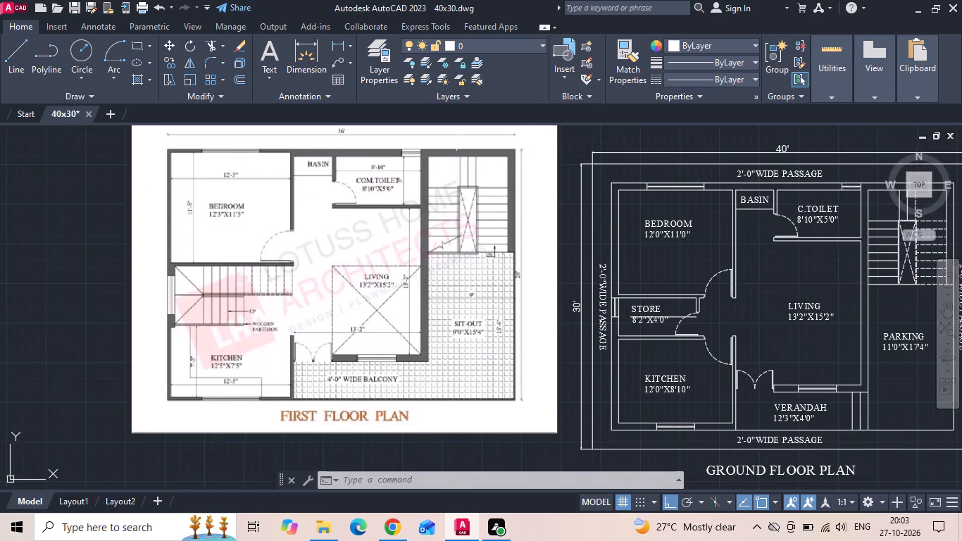
scroll(458, 123, up, 1)
Check the length of the lower plan's outer wall on the parking side using a linear dimension without placing it.
click(340, 43)
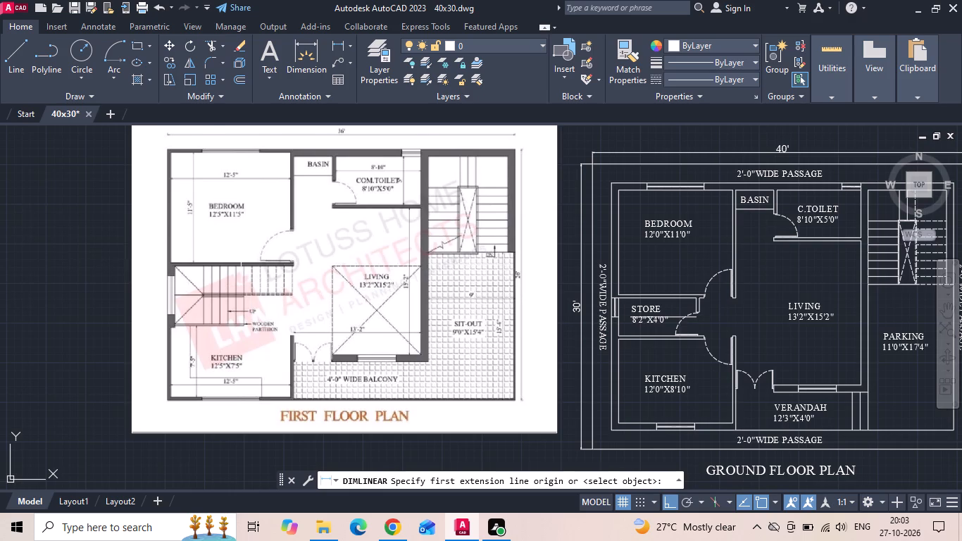
scroll(251, 263, down, 1)
scroll(716, 232, up, 1)
click(675, 199)
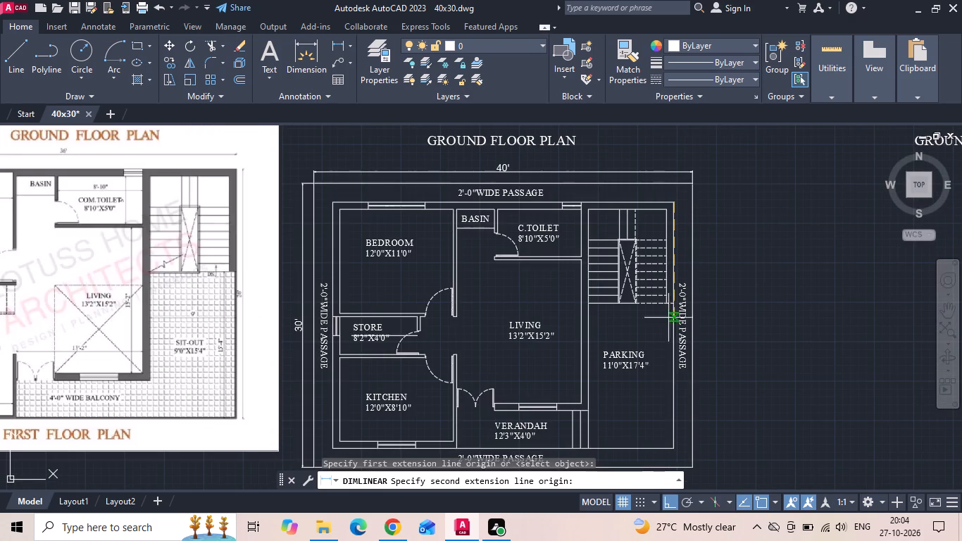
click(673, 452)
key(Escape)
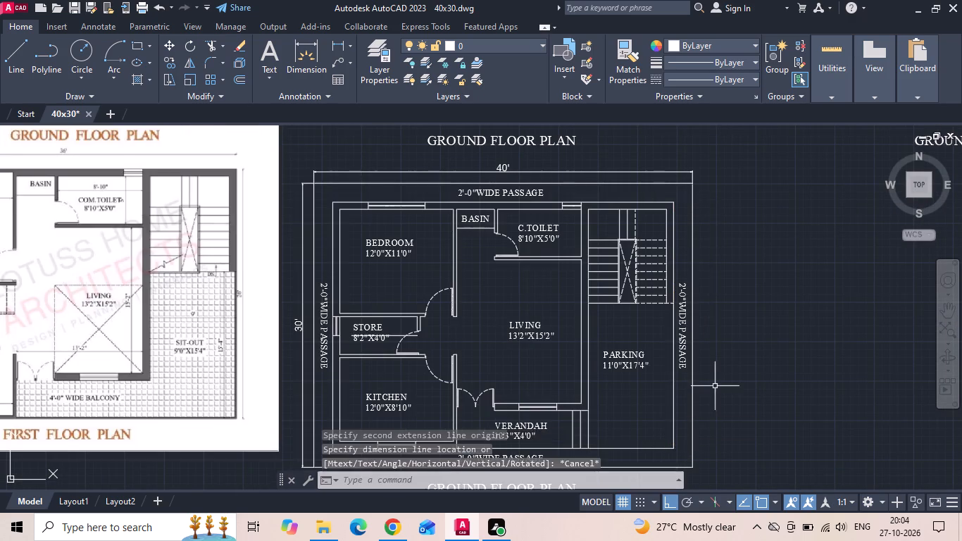
Change the size line in the lower plan's PARKING label to 9'0"X15'4".
scroll(715, 383, down, 2)
scroll(654, 411, up, 1)
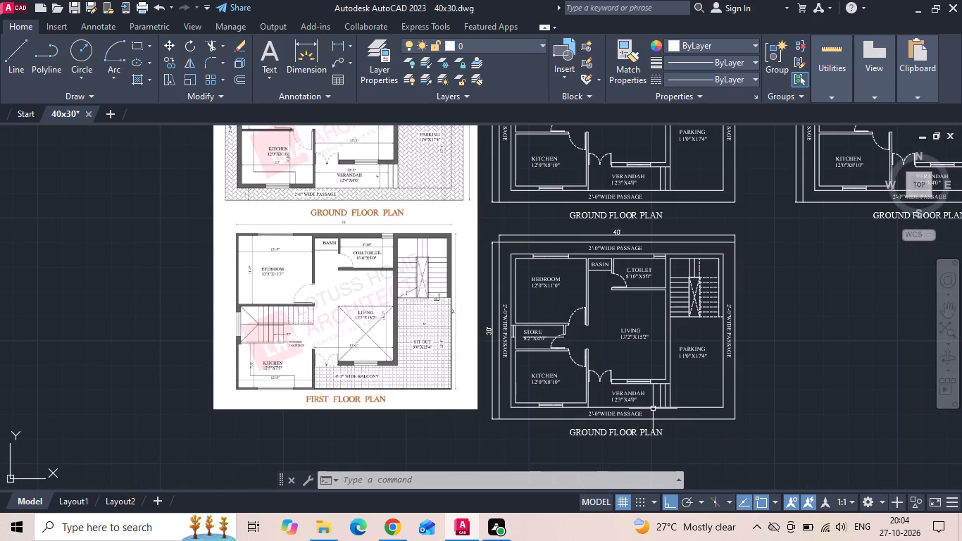
middle_click(690, 357)
scroll(699, 353, up, 1)
double_click(701, 339)
middle_drag(701, 339, 833, 338)
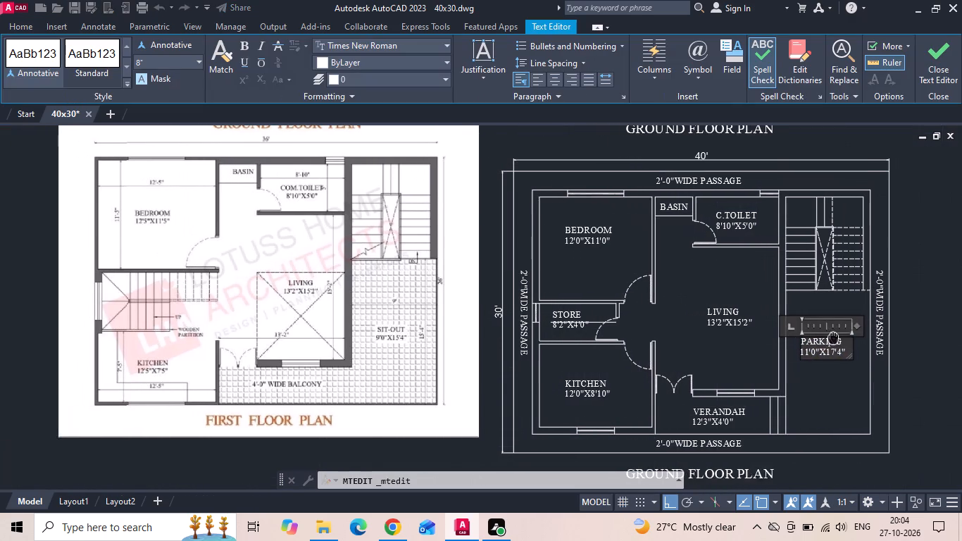
middle_drag(833, 338, 835, 338)
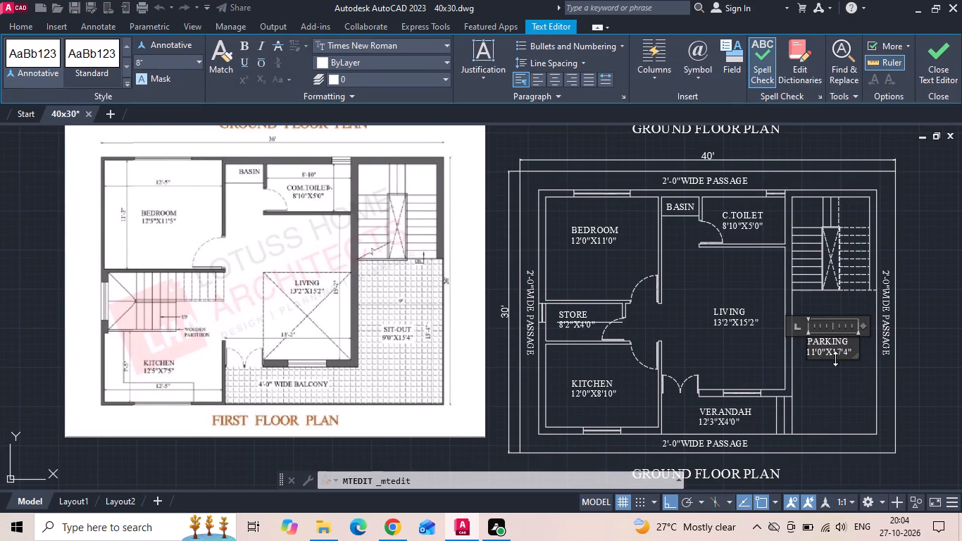
scroll(840, 354, up, 1)
click(840, 354)
key(BackSpace)
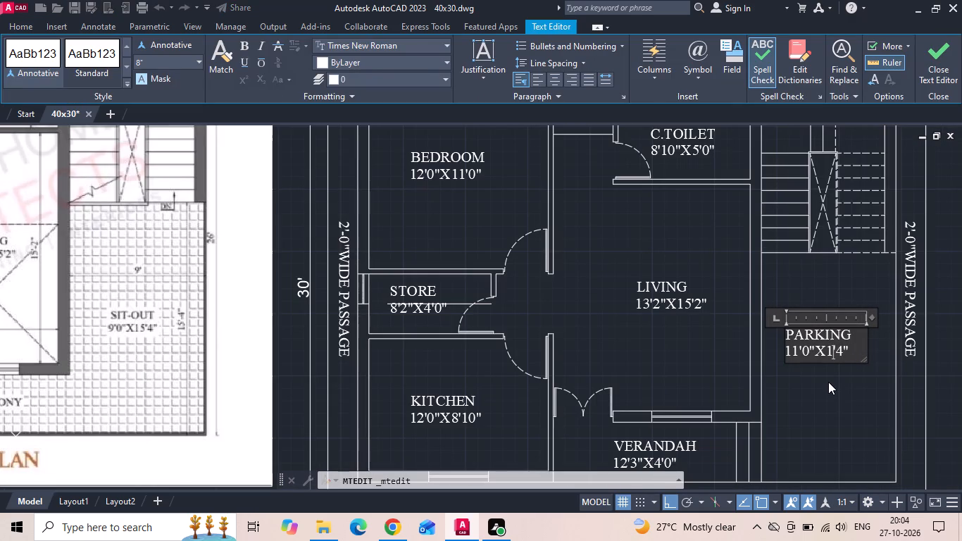
key(5)
scroll(830, 386, down, 1)
scroll(823, 383, up, 2)
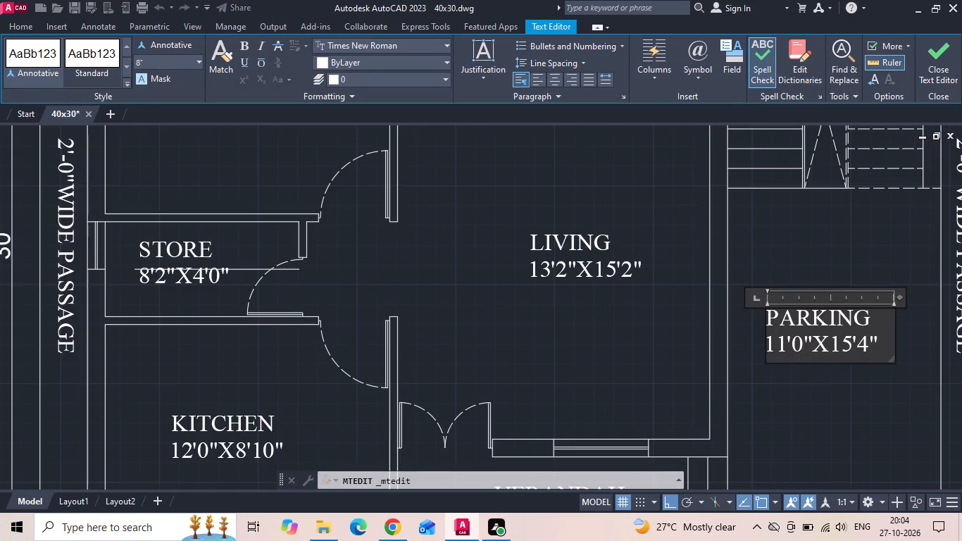
click(781, 348)
click(784, 352)
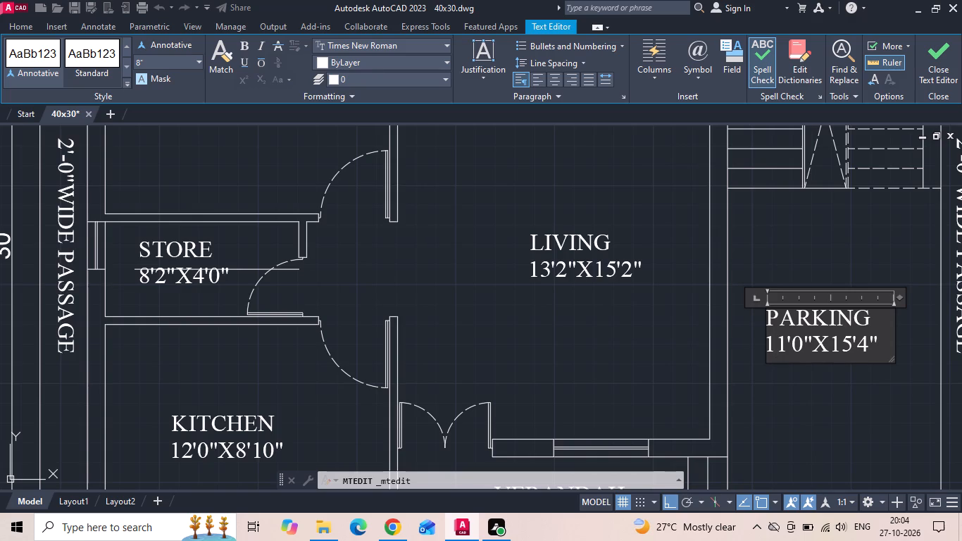
key(BackSpace)
key(BackSpace)
key(9)
Replace the room name PARKING with SITOUT on its own line above the size, and finish the text edit.
drag(877, 324, 751, 327)
key(BackSpace)
text(SIO)
key(BackSpace)
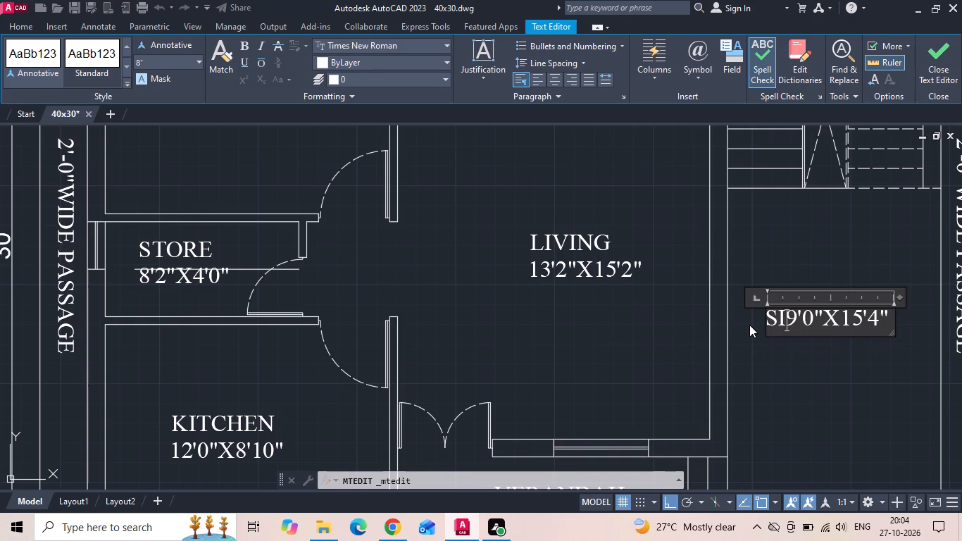
text(TO)
text(UT)
key(Return)
scroll(816, 392, down, 1)
click(799, 435)
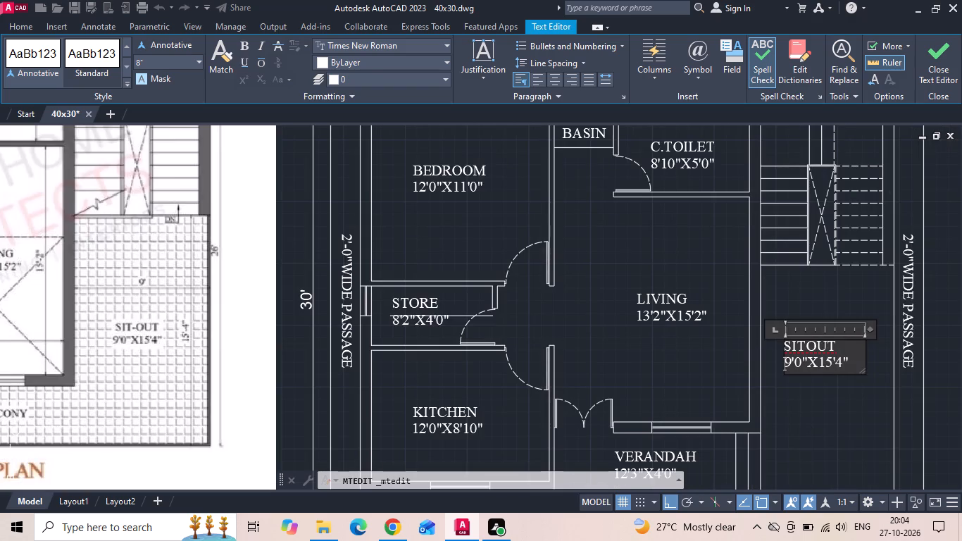
Trim away the vertical step lines between the verandah and the sitout in the lower plan.
middle_drag(793, 425, 810, 332)
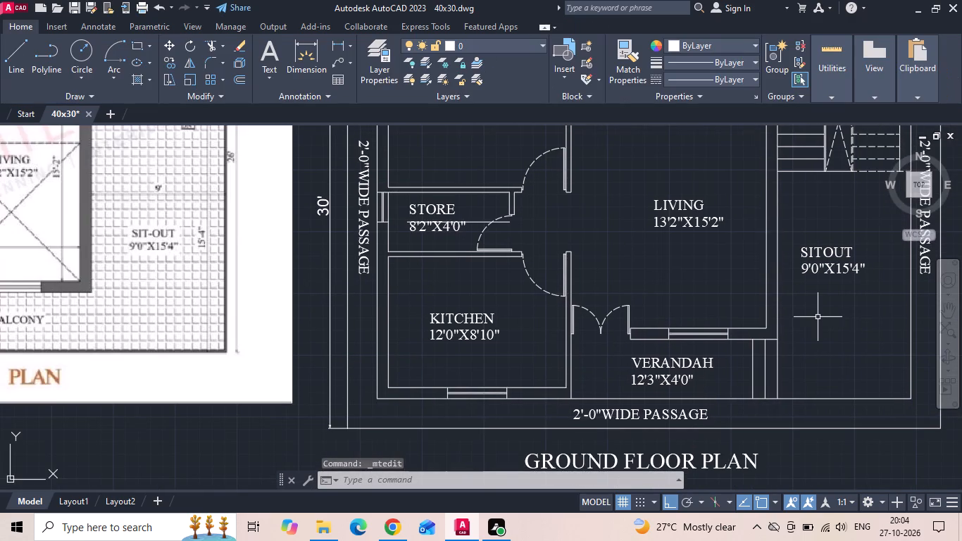
text(TR)
key(space)
key(space)
drag(787, 380, 717, 378)
key(Escape)
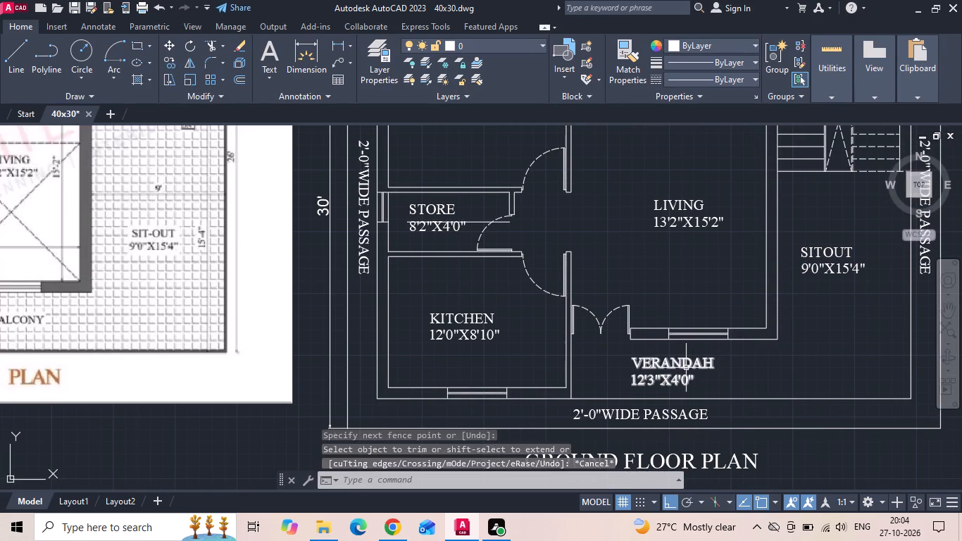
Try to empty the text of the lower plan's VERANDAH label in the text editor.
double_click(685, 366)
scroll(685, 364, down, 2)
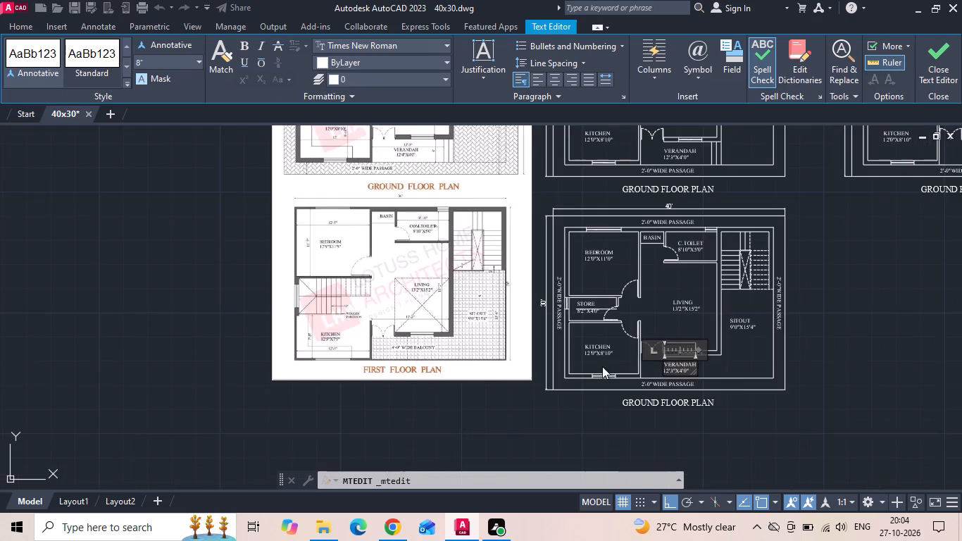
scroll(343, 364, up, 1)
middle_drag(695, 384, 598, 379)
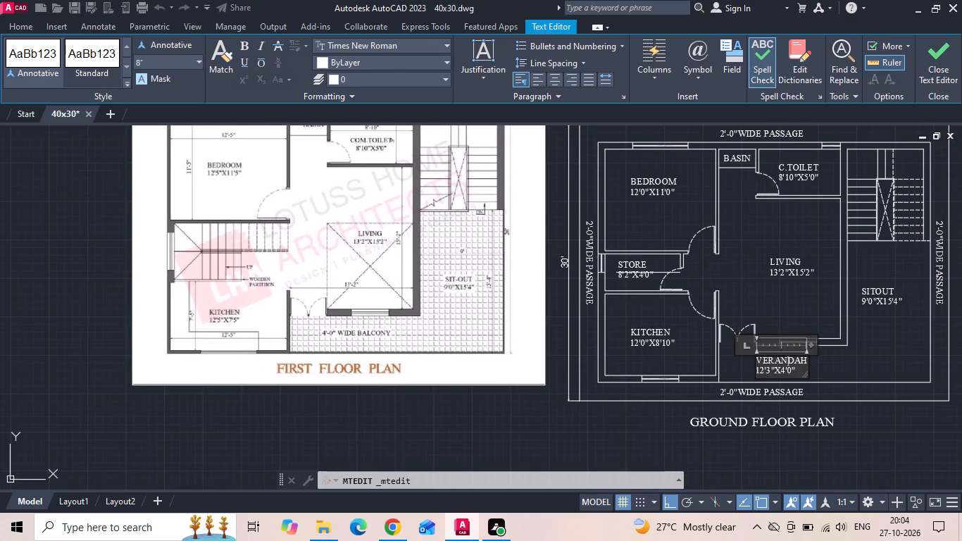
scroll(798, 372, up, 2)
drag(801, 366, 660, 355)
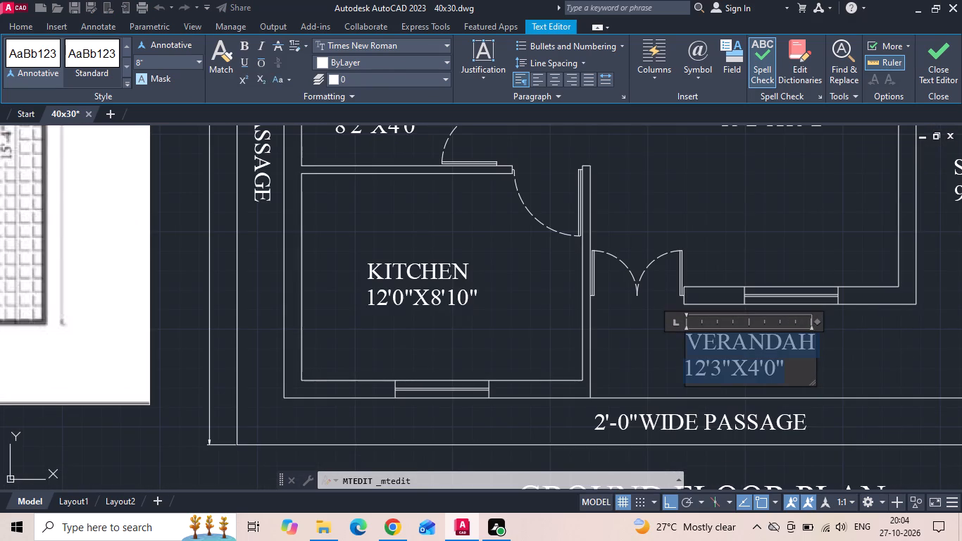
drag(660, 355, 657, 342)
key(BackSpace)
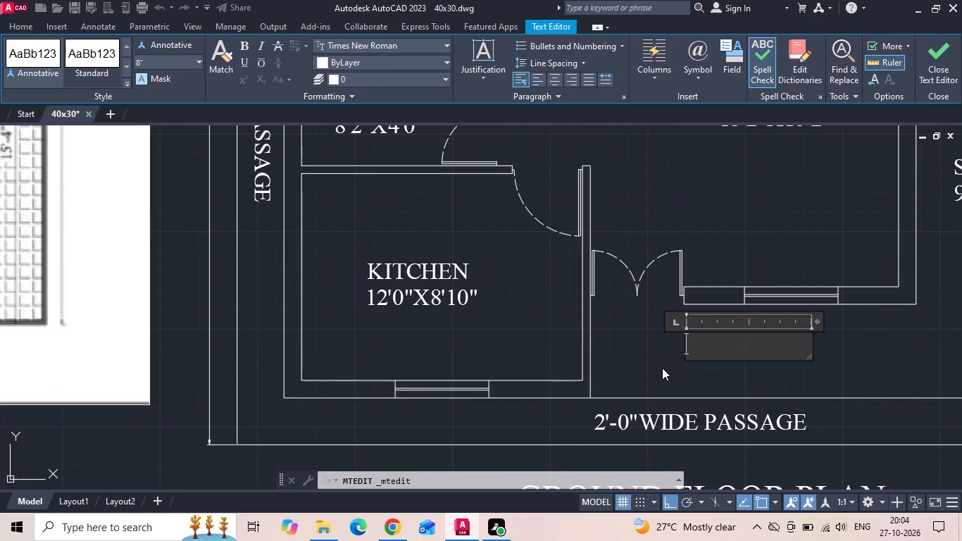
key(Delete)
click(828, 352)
Erase the VERANDAH label, including its size line, from the lower plan.
drag(820, 349, 772, 342)
click(768, 342)
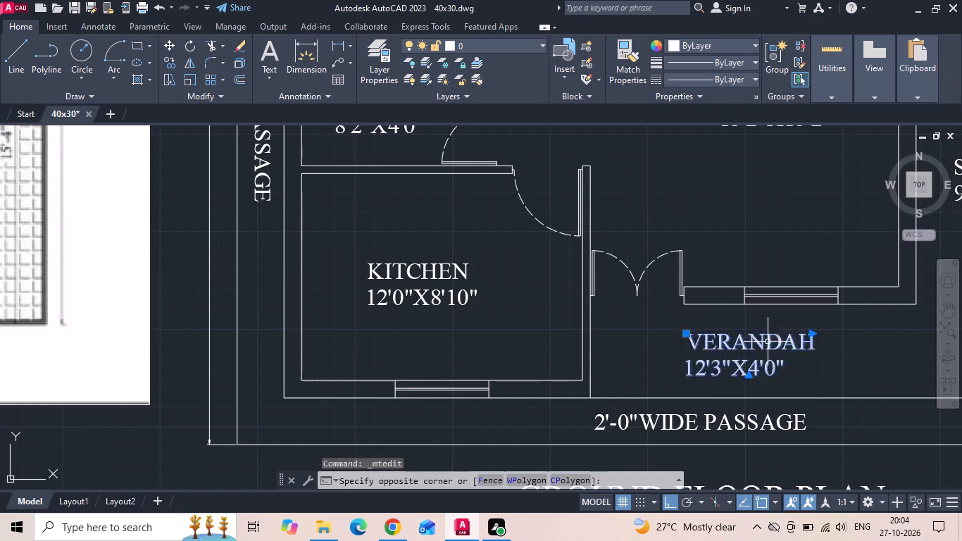
key(Delete)
Copy the bottom 2'-0"WIDE PASSAGE label about 4 feet straight up into the former verandah area.
click(707, 420)
right_click(707, 420)
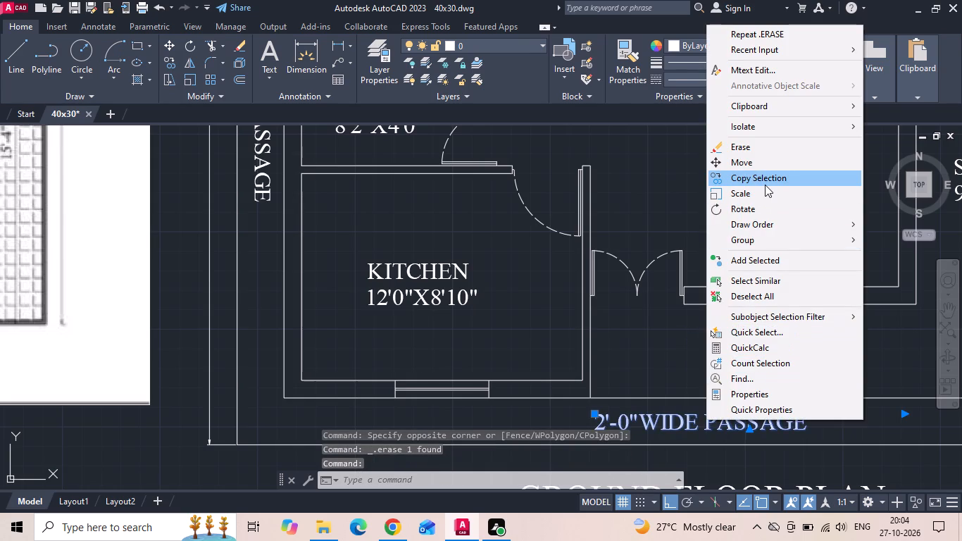
click(765, 185)
drag(739, 433, 738, 421)
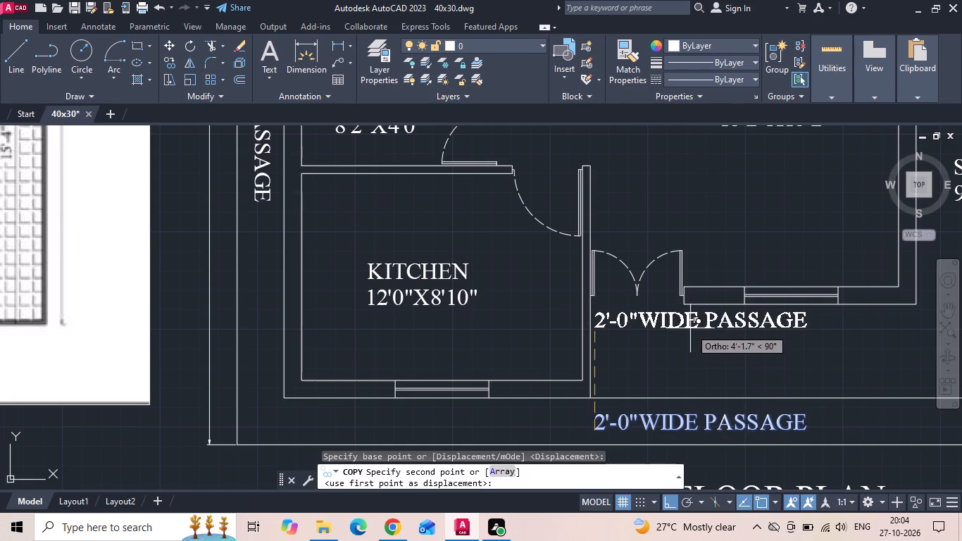
click(690, 327)
key(Escape)
Move the copied passage label straight down, away from the living room's bottom wall.
click(690, 327)
right_drag(689, 328, 688, 334)
click(666, 321)
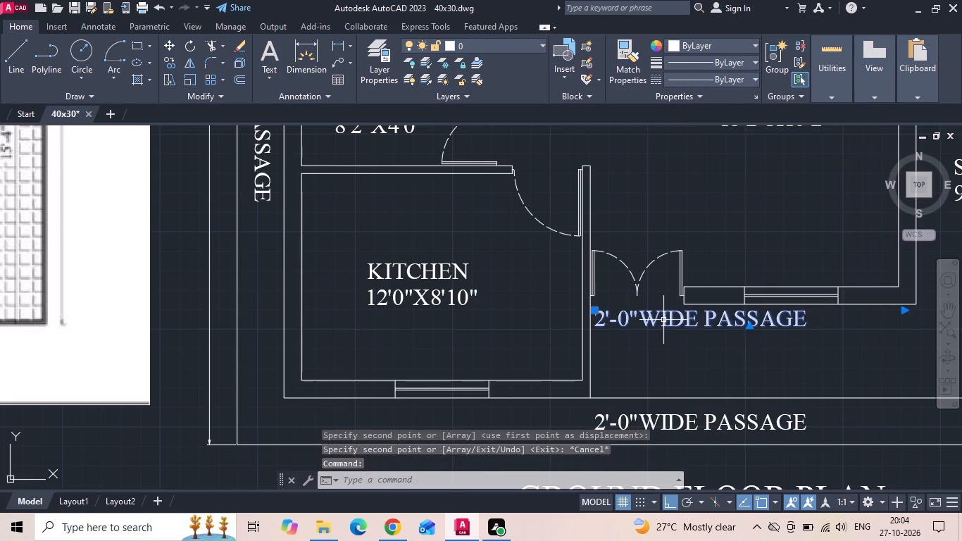
right_click(663, 319)
click(706, 255)
drag(712, 348, 712, 363)
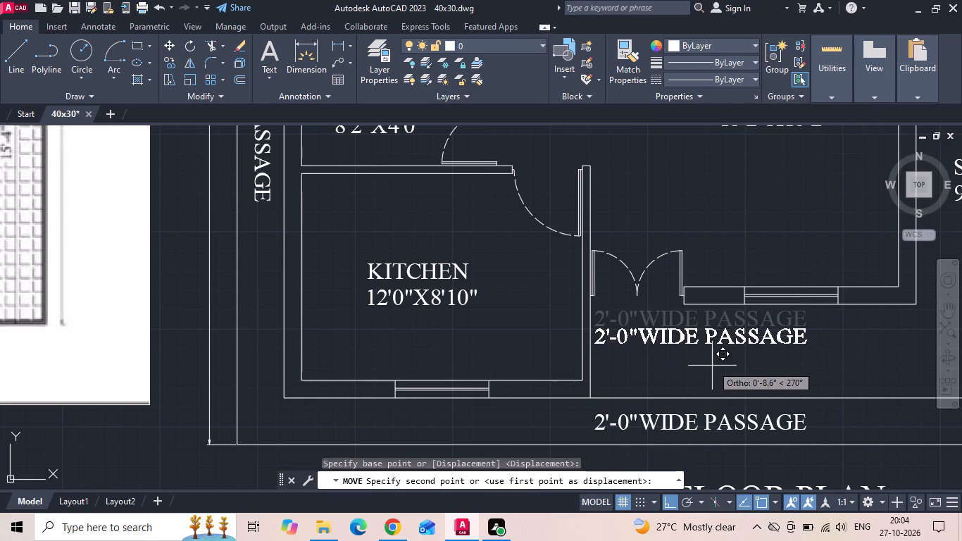
click(712, 379)
click(711, 362)
Move the copied passage label horizontally away from the kitchen wall so it sits beneath the living room window.
click(699, 350)
right_click(696, 349)
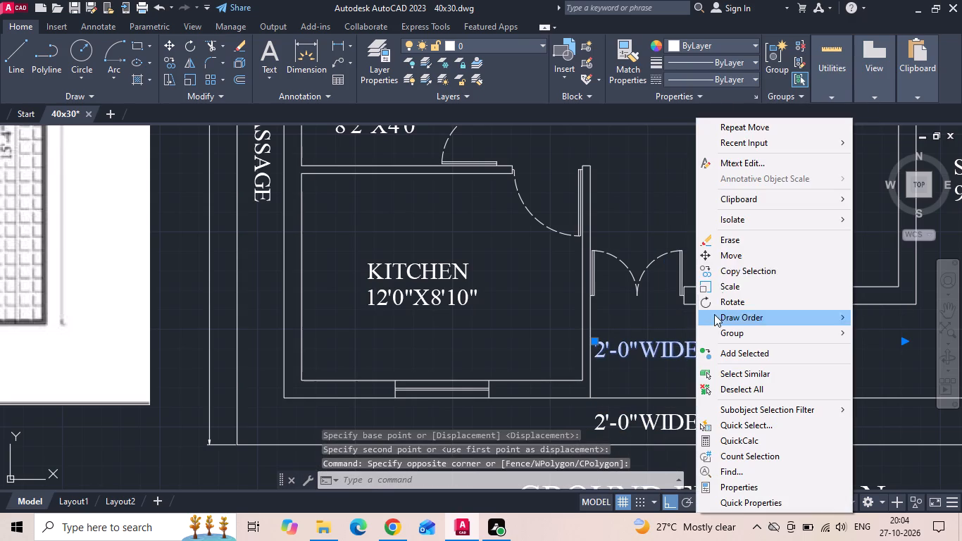
click(732, 258)
drag(746, 224, 760, 224)
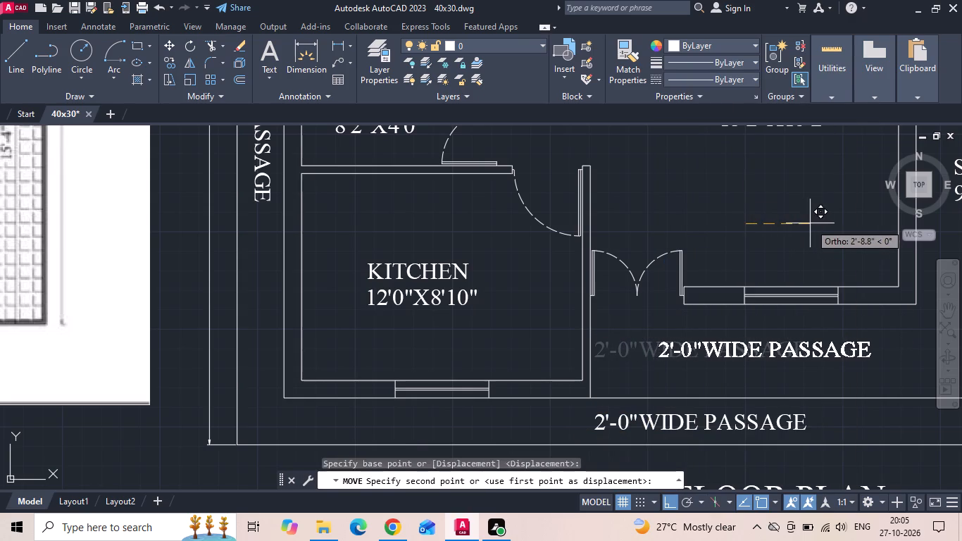
click(816, 223)
Change the copied passage label beneath the living room window to read 4'WIDE BALCONY.
double_click(699, 356)
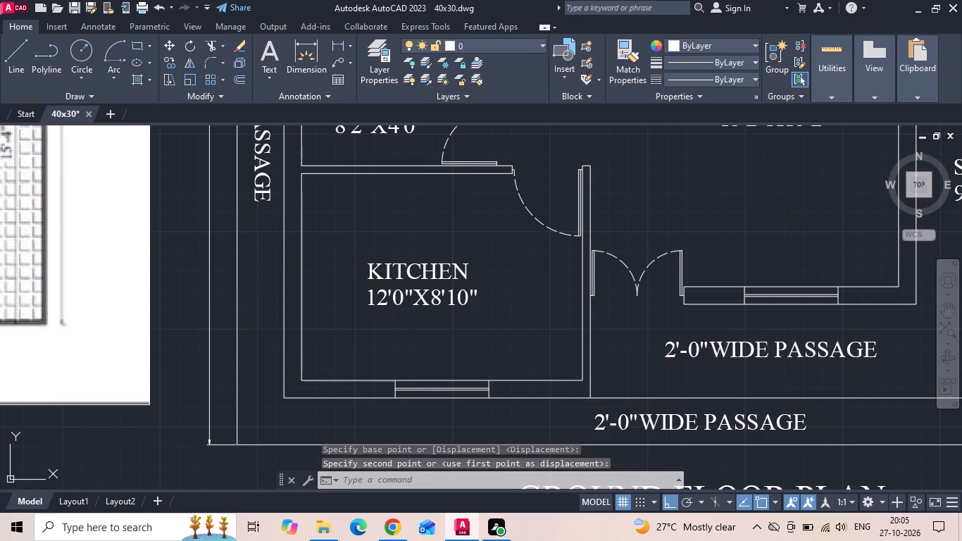
key(BackSpace)
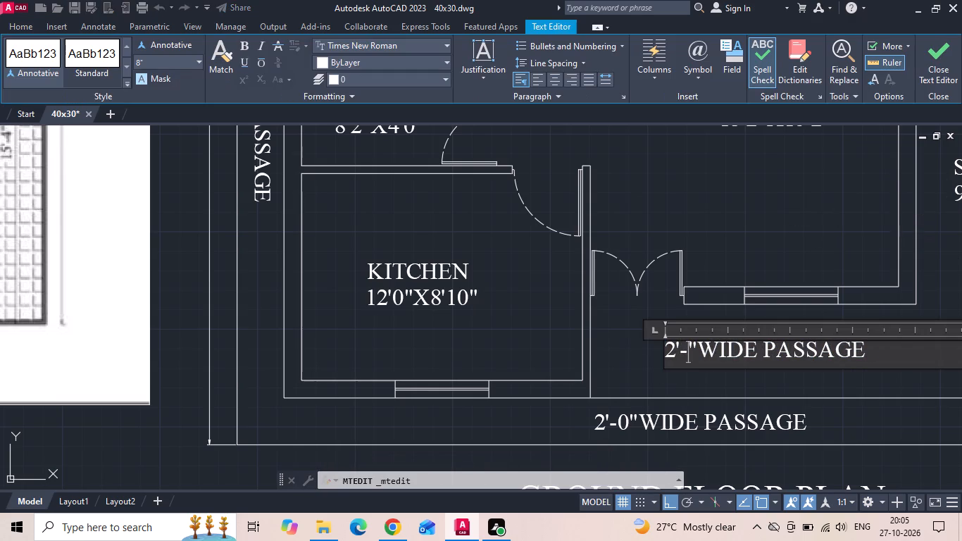
click(696, 356)
key(BackSpace)
key(BackSpace)
click(673, 355)
key(BackSpace)
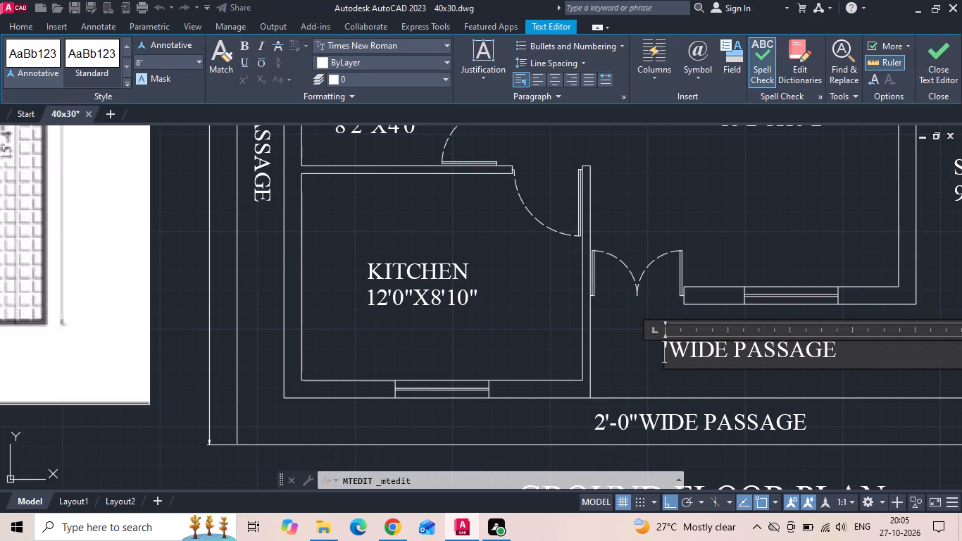
key(4)
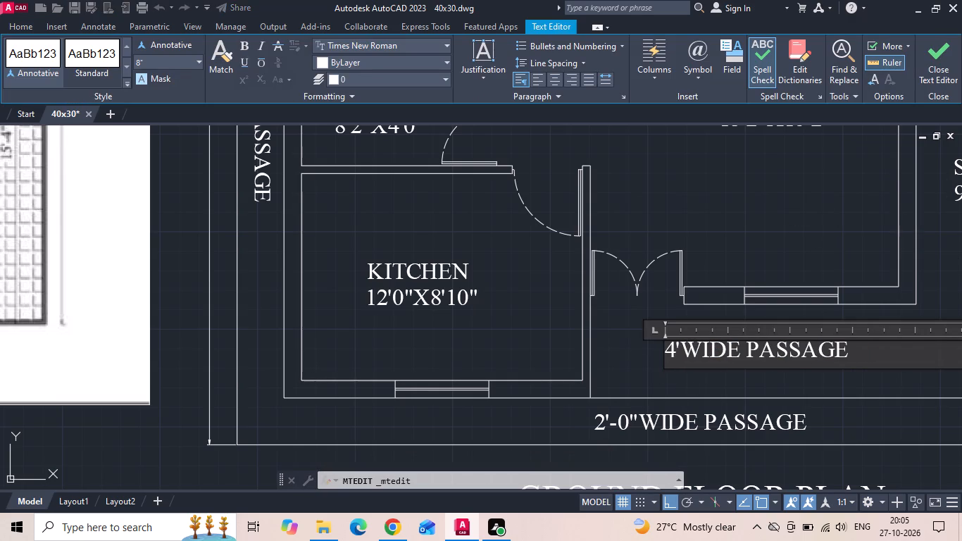
click(856, 360)
key(BackSpace)
key(BackSpace)
key(BackSpace)
key(BackSpace)
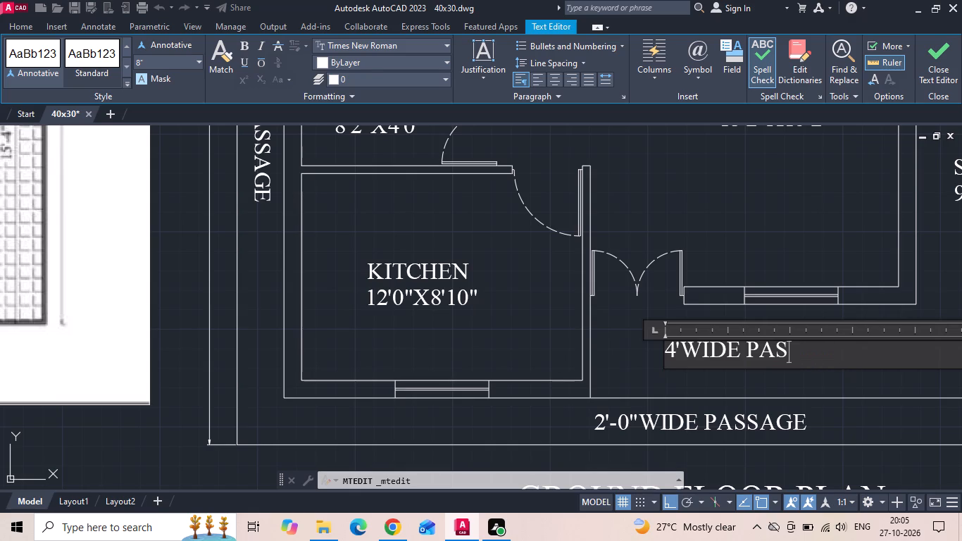
key(BackSpace)
key(BackSpace)
key(BackSpace)
key(b)
text(AL)
text(CONY)
click(782, 238)
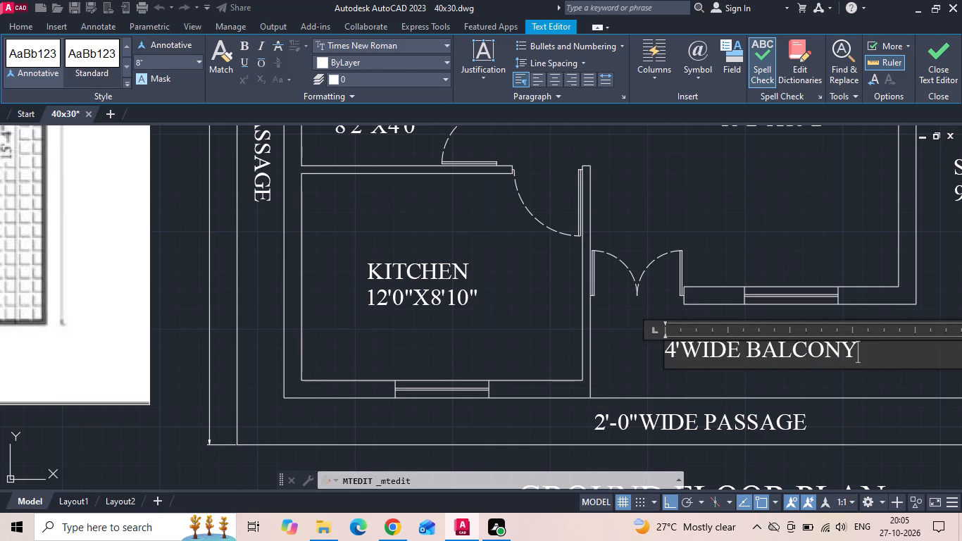
Compare the first floor reference image with the lower plan, examining the bedroom, staircase, kitchen and balcony areas.
scroll(721, 314, down, 3)
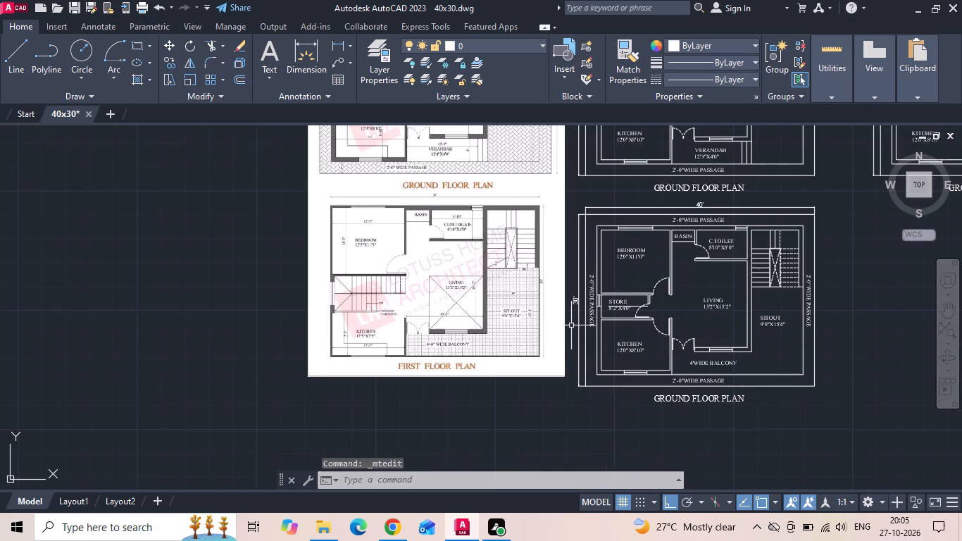
scroll(342, 256, up, 3)
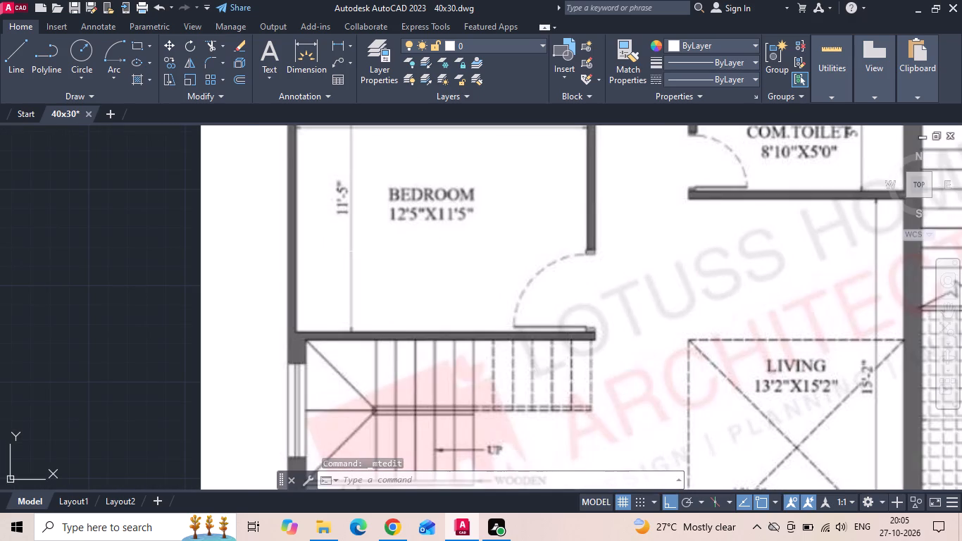
scroll(326, 337, down, 3)
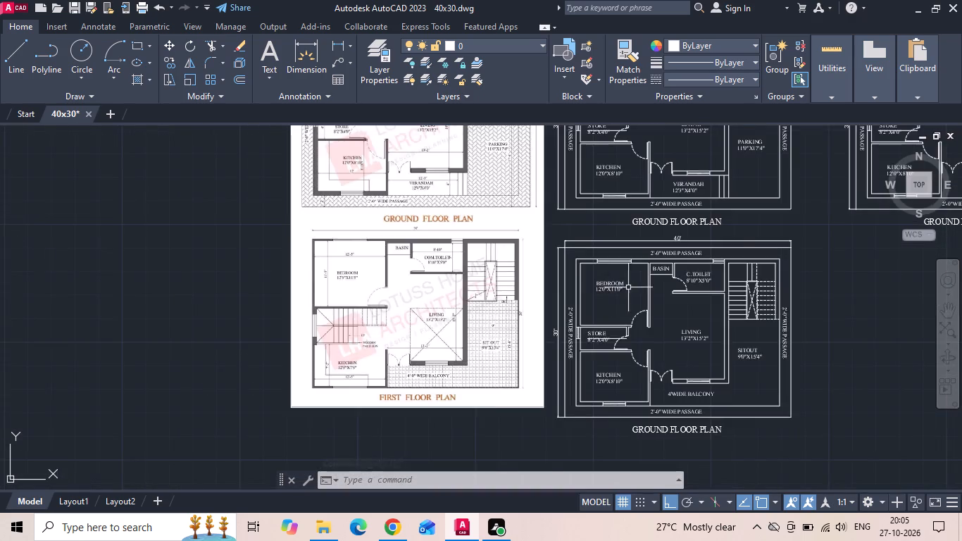
scroll(628, 284, up, 2)
scroll(620, 280, down, 2)
scroll(287, 313, up, 1)
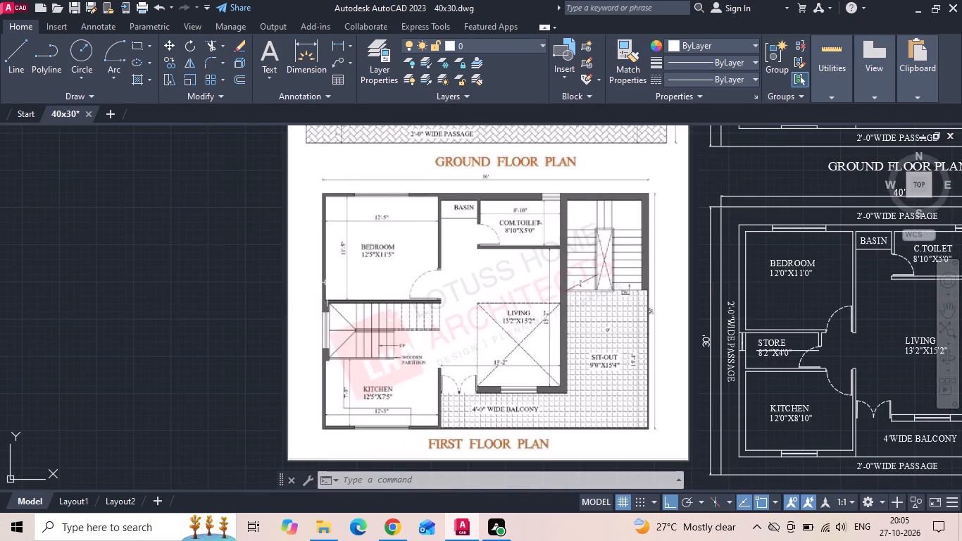
scroll(368, 270, down, 1)
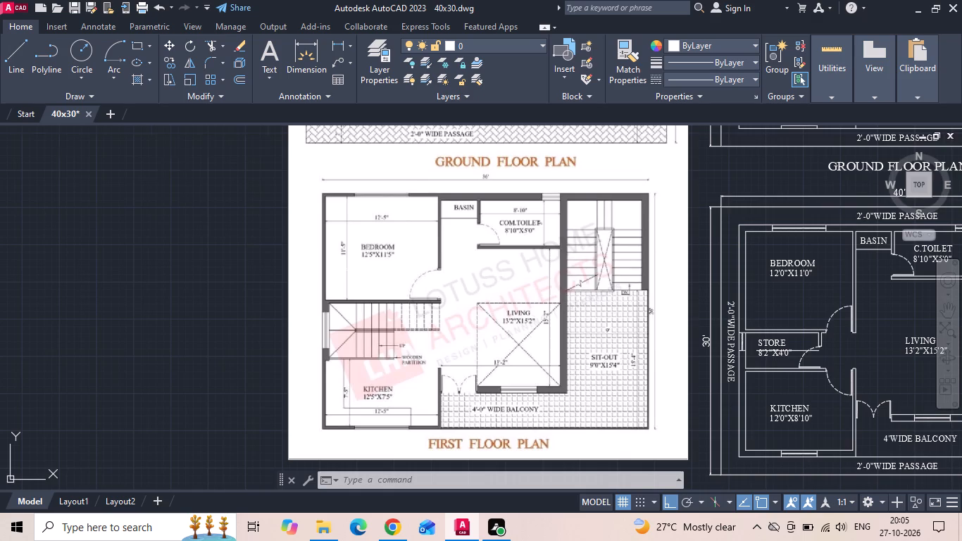
scroll(756, 267, up, 2)
scroll(757, 267, down, 3)
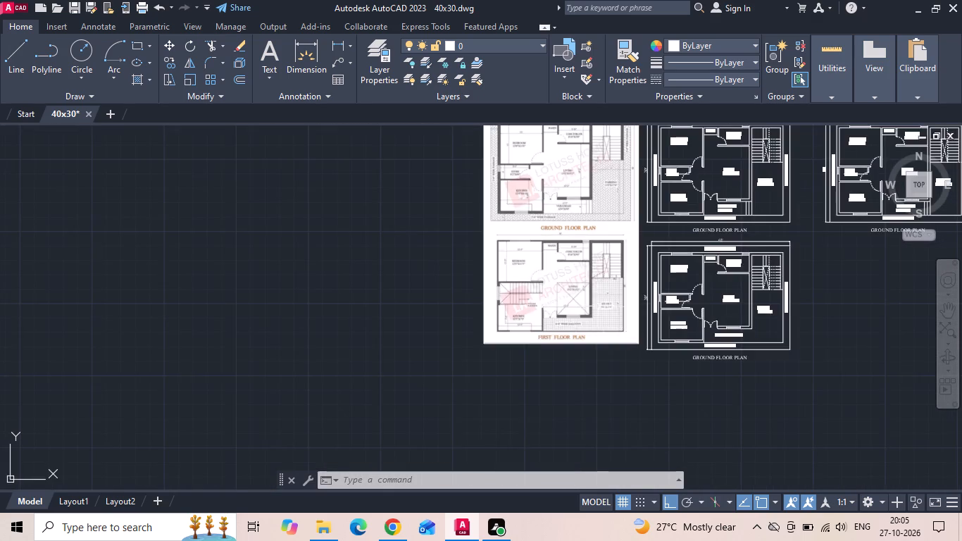
scroll(592, 304, up, 2)
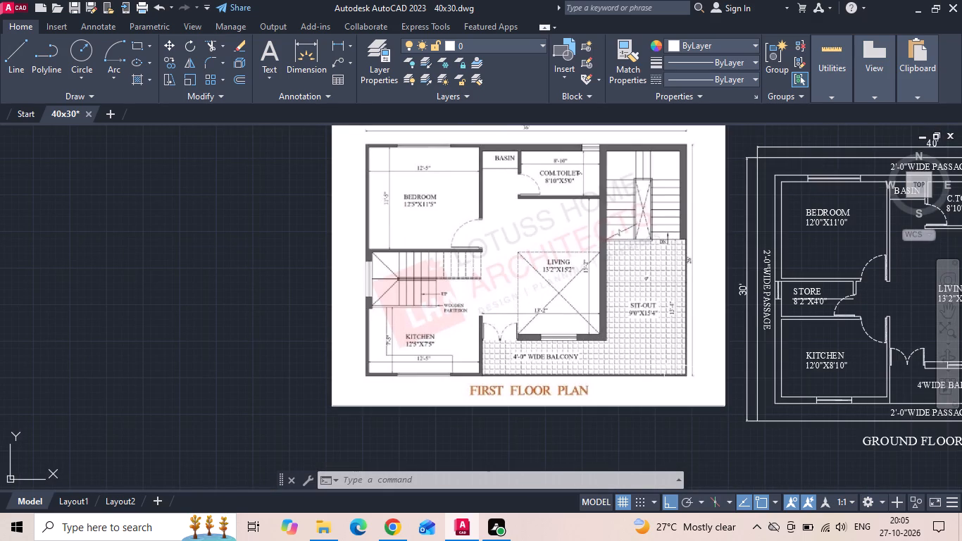
Erase the kitchen door with its swing arc from the lower plan.
middle_drag(839, 337, 835, 338)
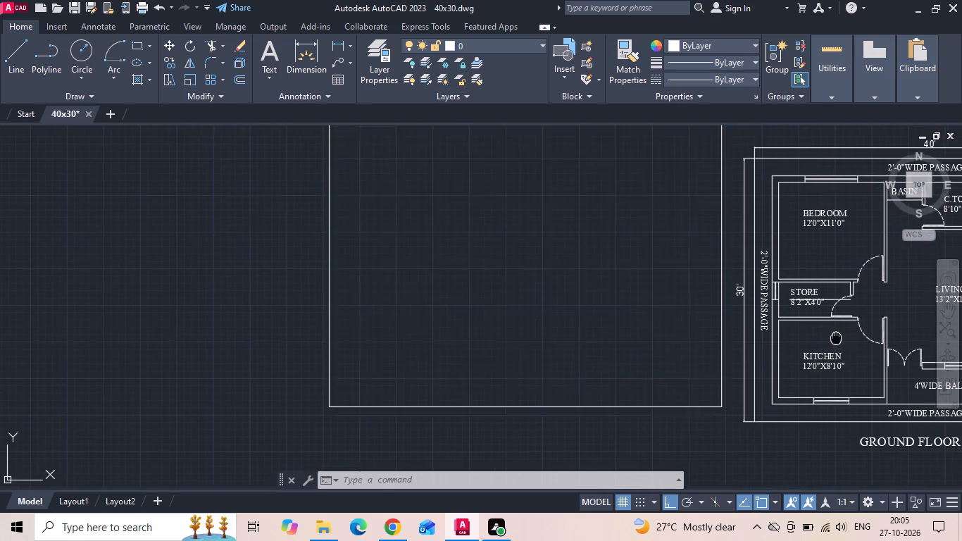
middle_drag(835, 338, 770, 349)
scroll(809, 335, up, 1)
drag(807, 332, 776, 381)
click(775, 382)
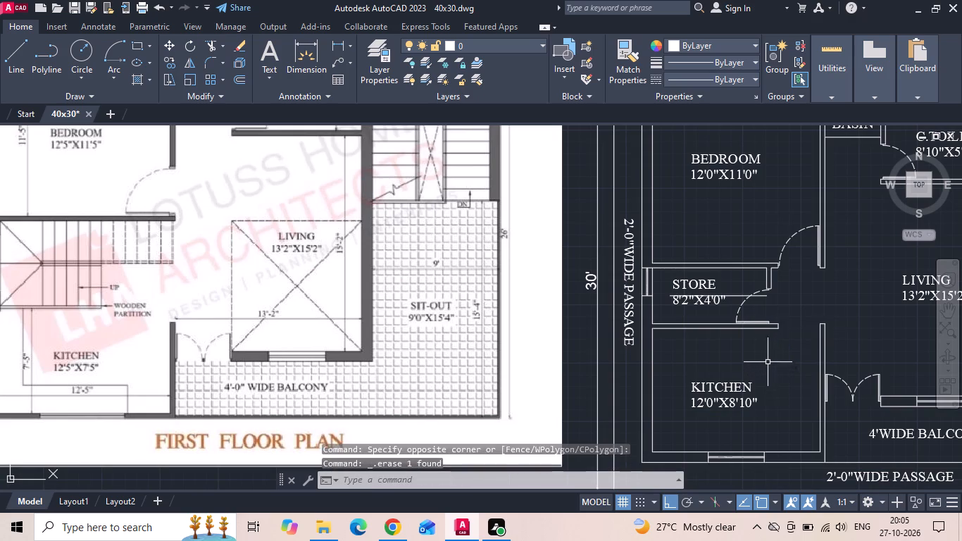
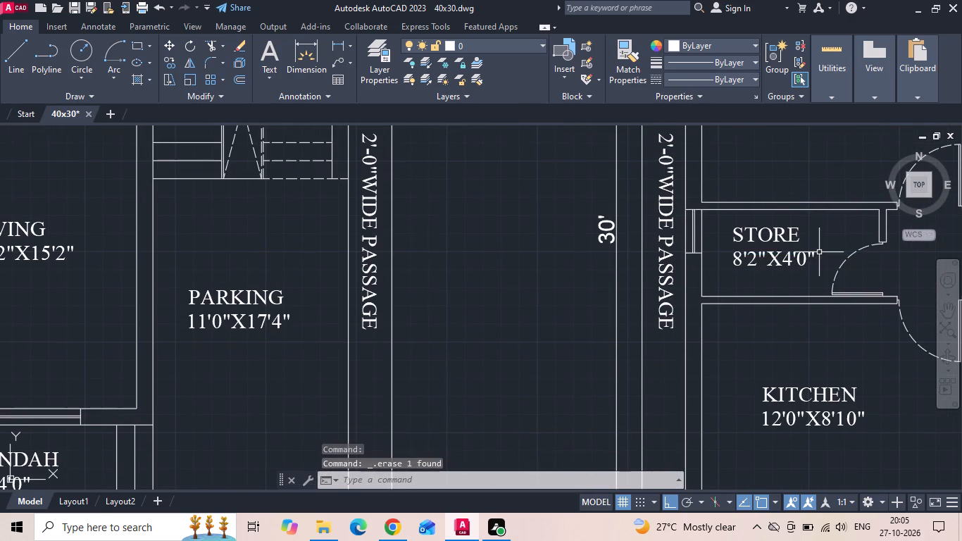
Move the bedroom door, the partition lines between bedroom and store, and the wall ends beside the door 5 inches down toward the store.
scroll(819, 252, down, 4)
scroll(613, 364, up, 3)
middle_drag(714, 378, 652, 296)
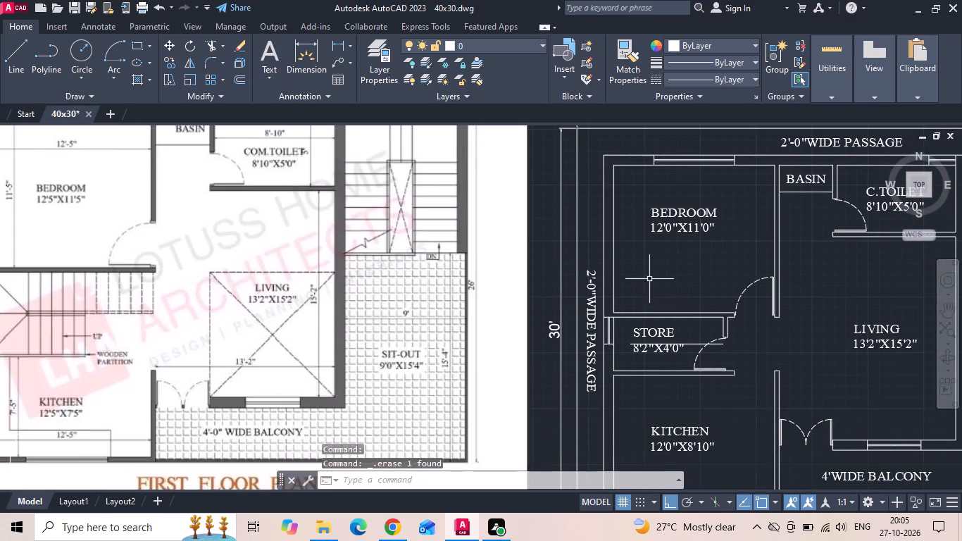
scroll(729, 387, up, 1)
scroll(714, 328, up, 1)
click(766, 194)
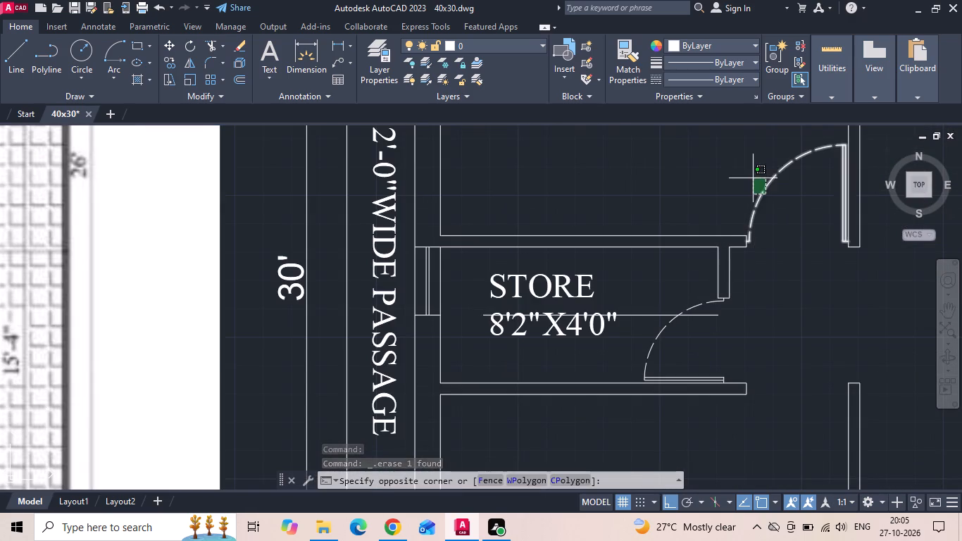
click(752, 178)
click(649, 216)
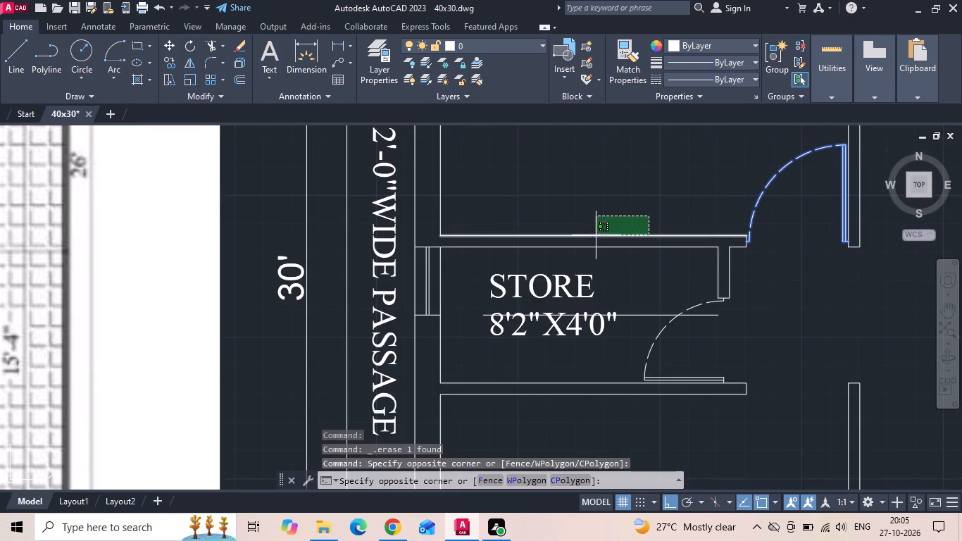
click(587, 249)
scroll(737, 242, up, 2)
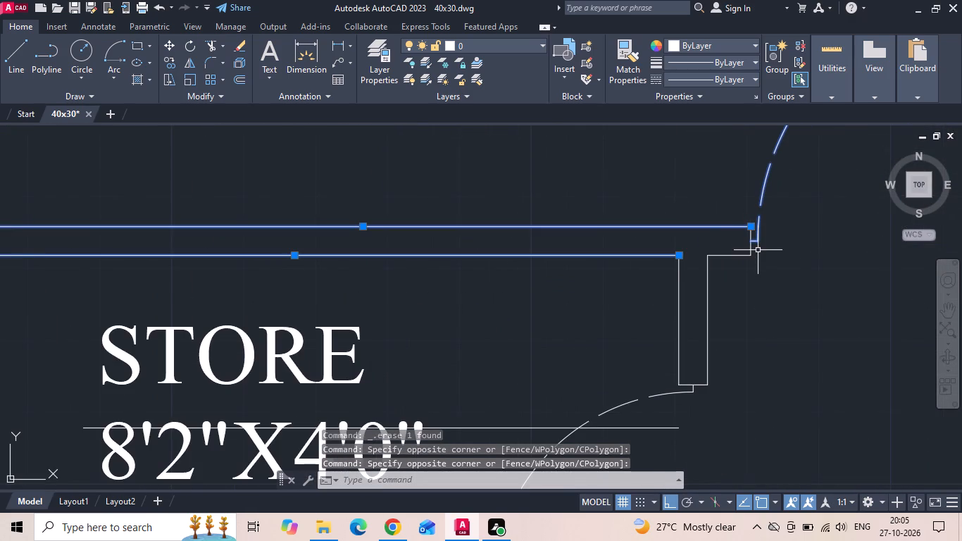
scroll(758, 250, up, 1)
drag(756, 251, 749, 251)
click(713, 245)
scroll(536, 226, down, 3)
scroll(682, 238, up, 2)
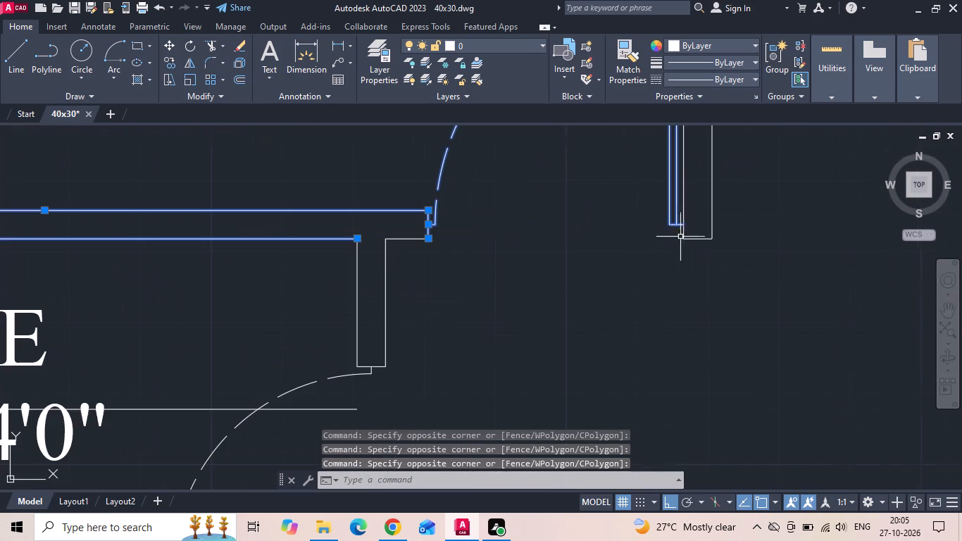
drag(702, 237, 695, 251)
right_click(694, 254)
click(704, 281)
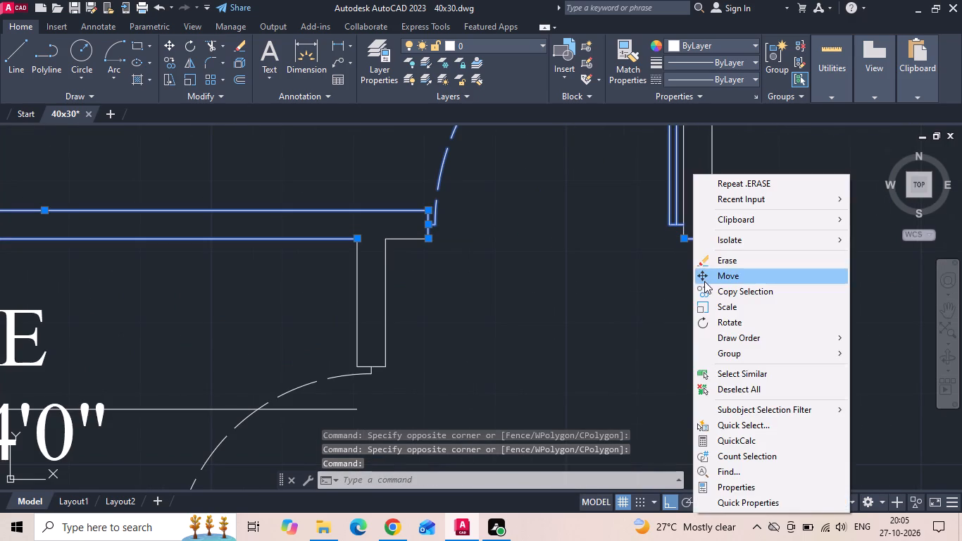
drag(681, 281, 677, 323)
text(5)
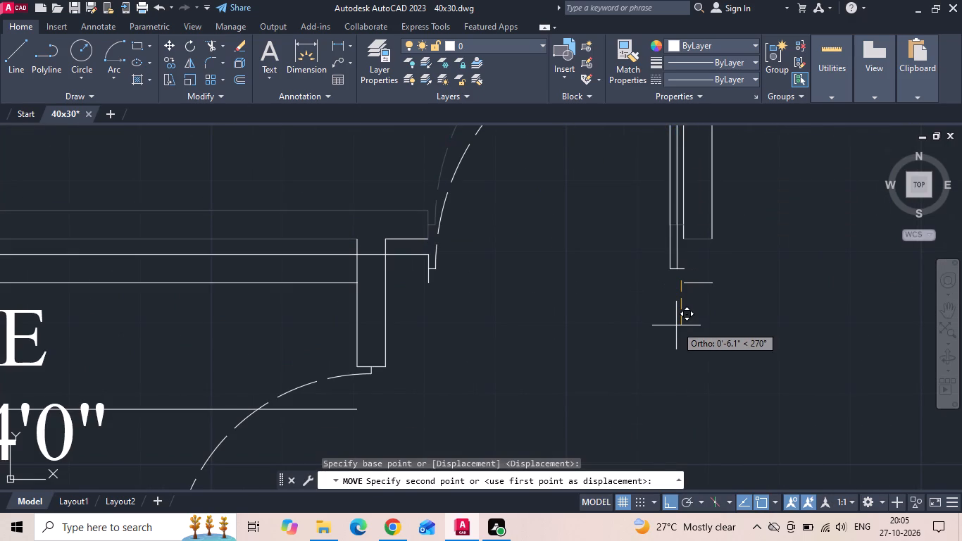
key(space)
Extend both lines of the wall beside the bedroom door down to the moved wall end.
scroll(687, 336, down, 1)
text(EX)
key(space)
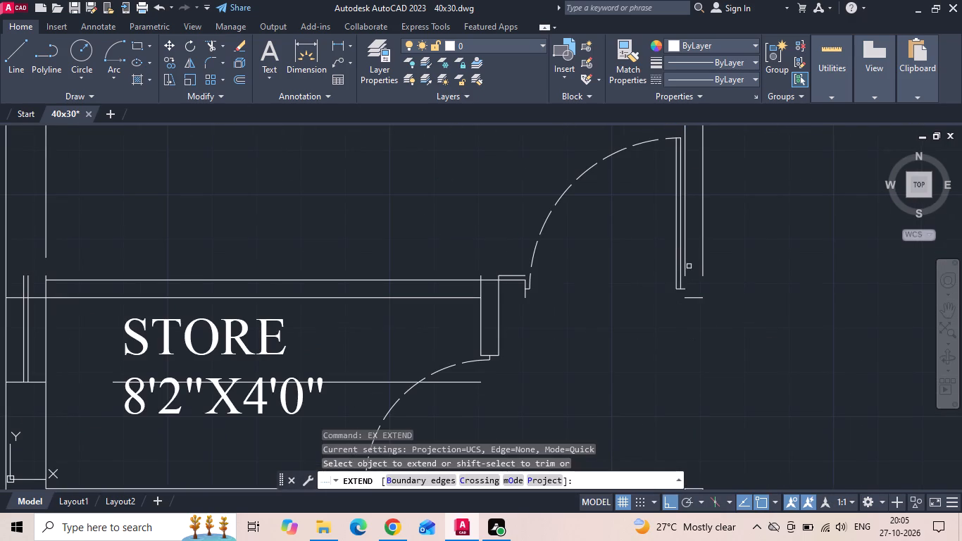
click(687, 260)
click(685, 262)
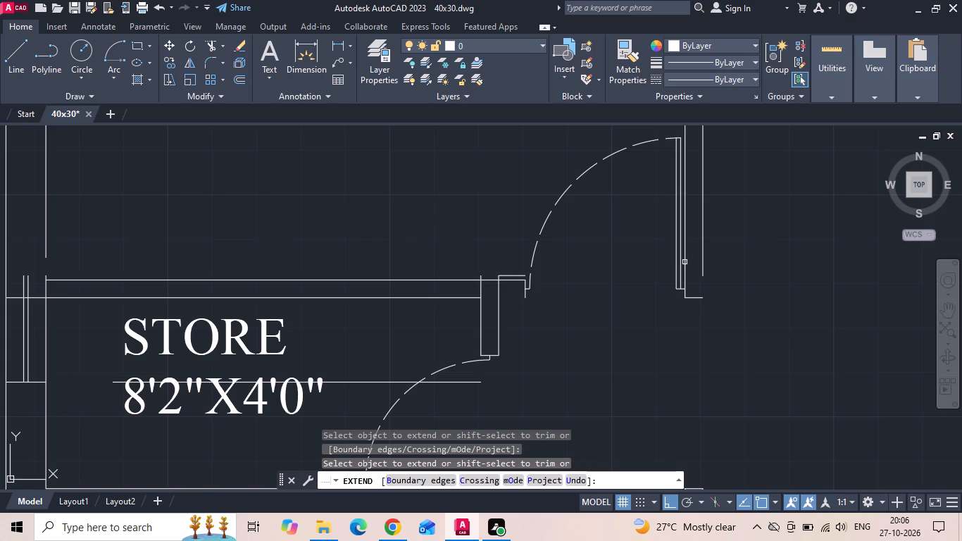
drag(700, 275, 721, 284)
click(713, 260)
click(690, 251)
scroll(701, 391, down, 3)
key(Escape)
Change the bedroom label's size to read 12'0"X11'5".
scroll(623, 282, up, 2)
double_click(639, 272)
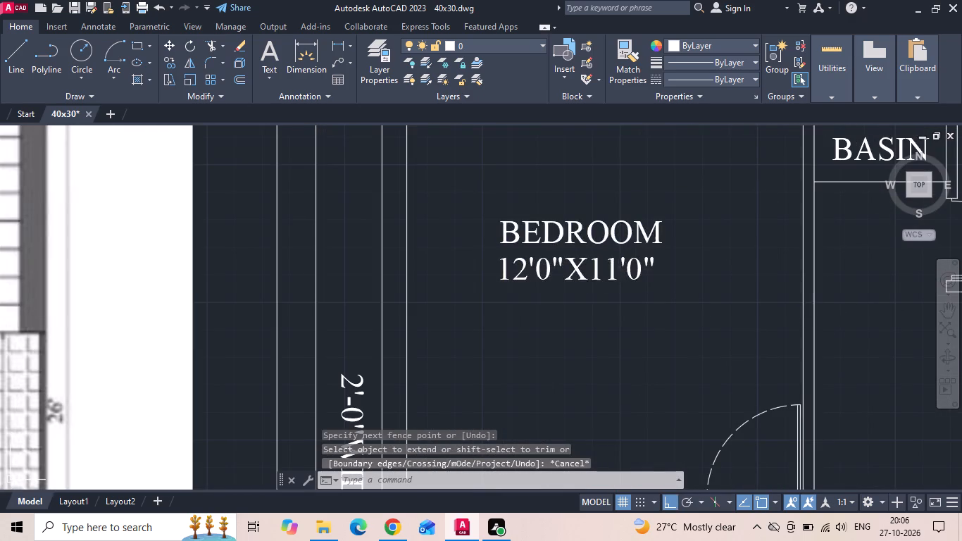
key(BackSpace)
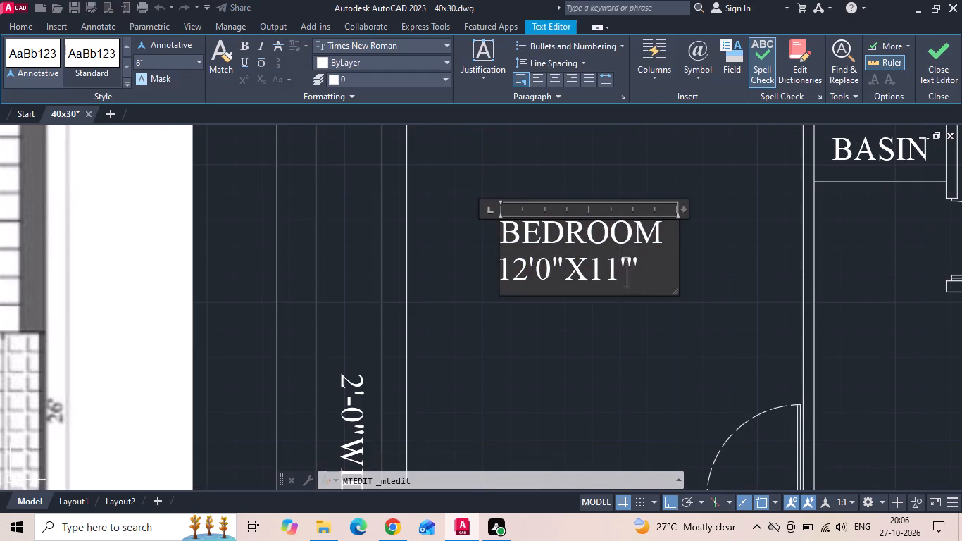
key(5)
scroll(618, 297, down, 1)
click(600, 349)
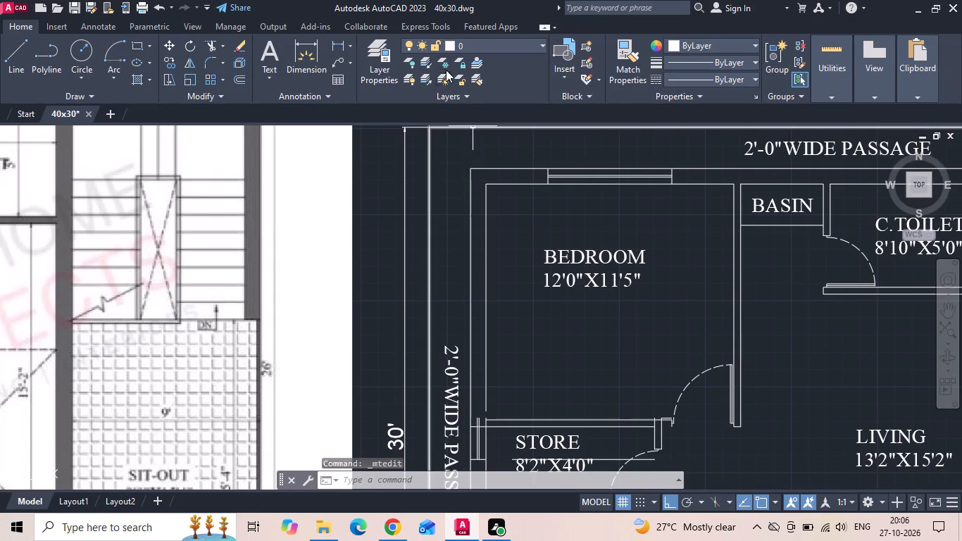
Measure the bedroom's inside length from the window wall to the moved partition with a trial linear dimension.
click(340, 45)
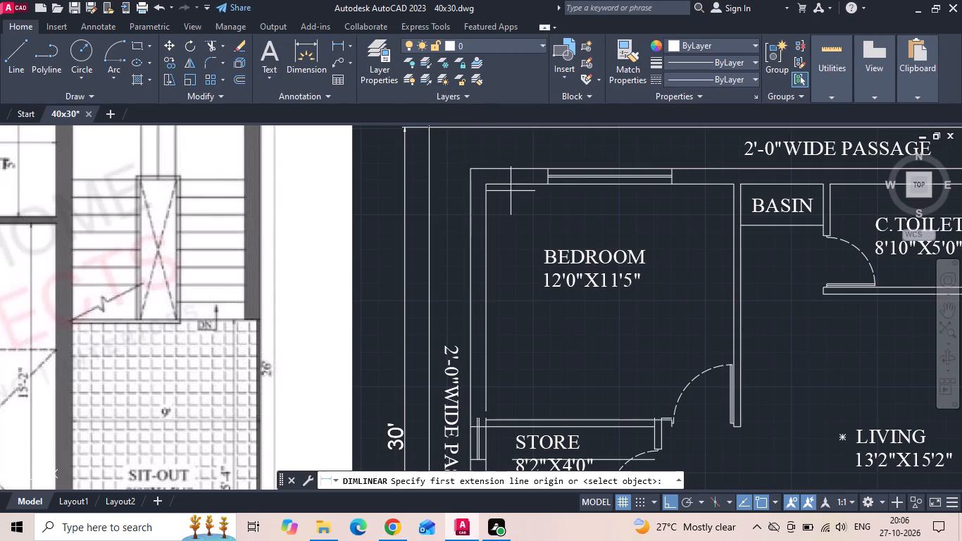
click(511, 188)
click(508, 421)
key(Escape)
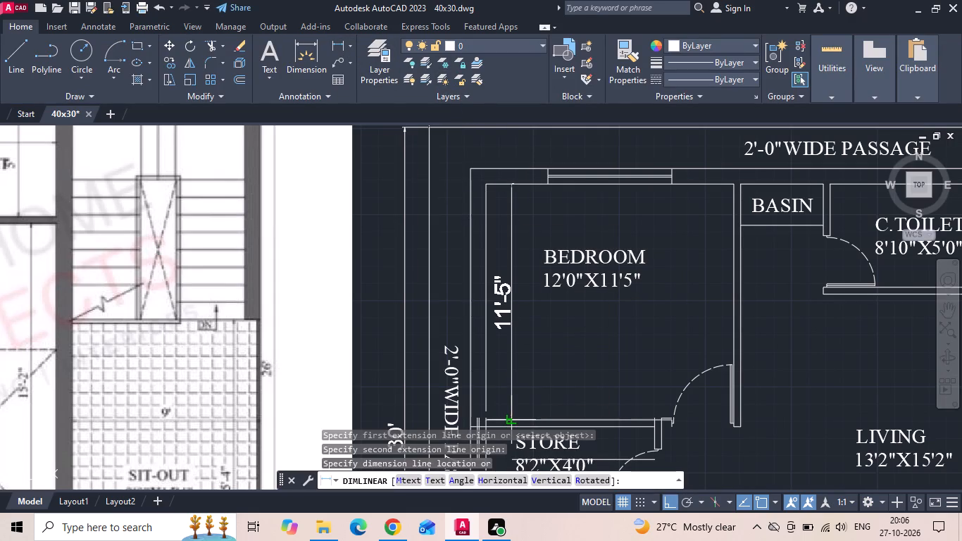
Erase the store window lines and their lower closing line from the outer wall.
middle_drag(505, 404, 508, 266)
scroll(500, 299, up, 2)
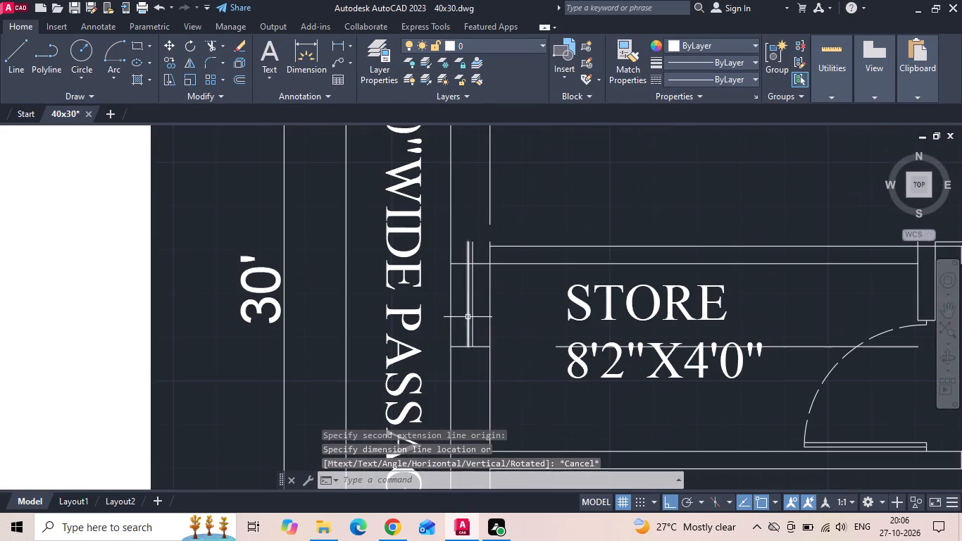
drag(480, 337, 475, 354)
click(465, 369)
key(Delete)
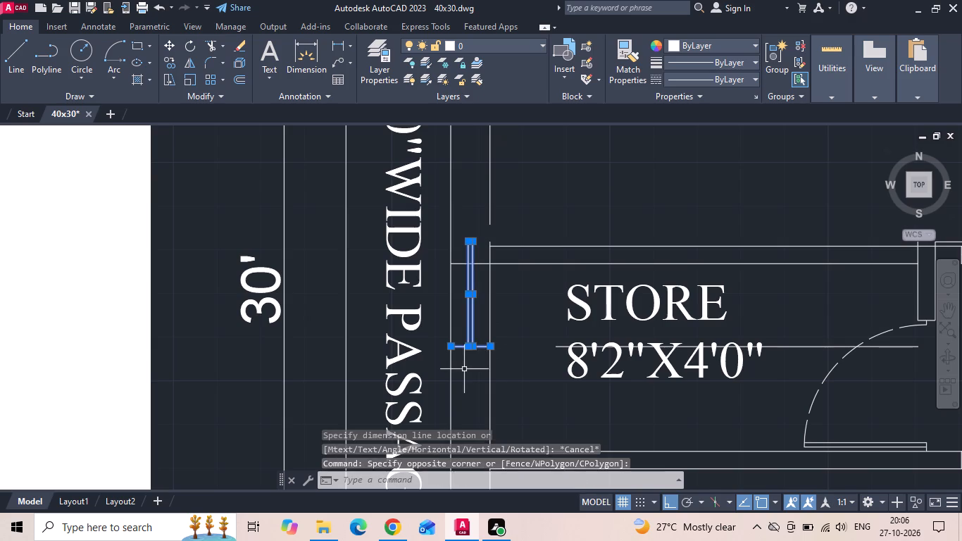
Fillet the two partition lines with the inner outer-wall lines at zero radius, forming square bedroom and store corners.
key(f)
key(space)
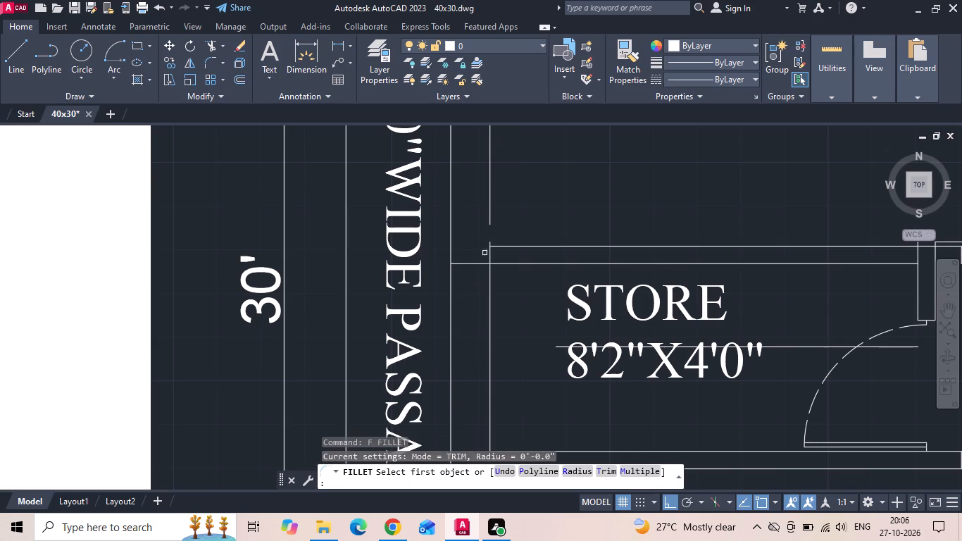
click(496, 242)
click(491, 218)
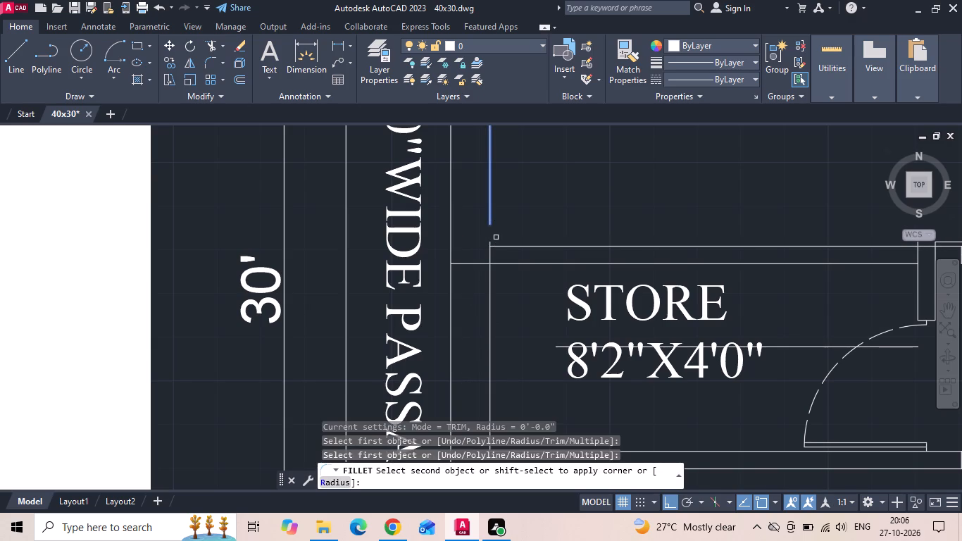
click(501, 247)
key(space)
click(500, 266)
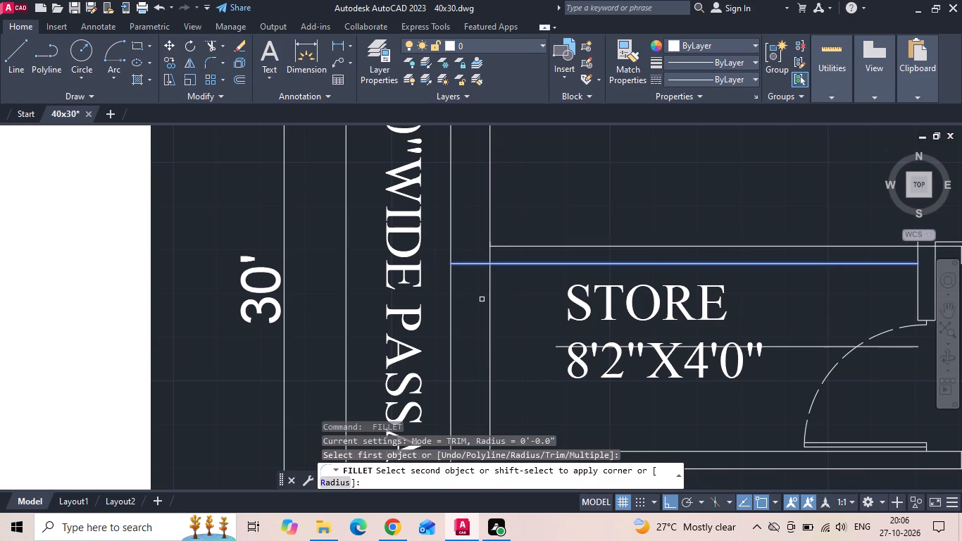
click(487, 321)
click(491, 332)
scroll(510, 211, down, 2)
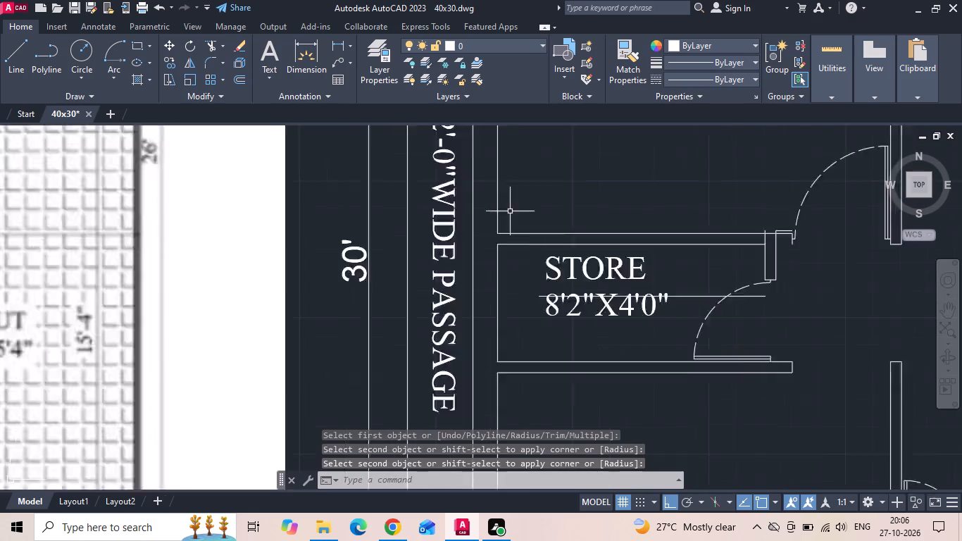
key(Escape)
Erase the leftover short partition line and the two side lines of the stub wall at the store door.
scroll(683, 223, up, 3)
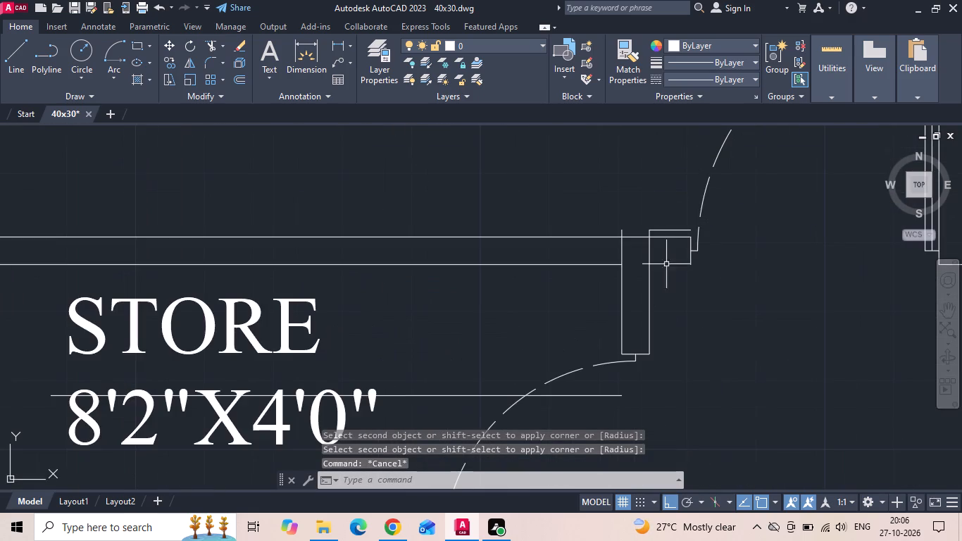
scroll(646, 305, down, 1)
scroll(664, 255, up, 2)
click(654, 262)
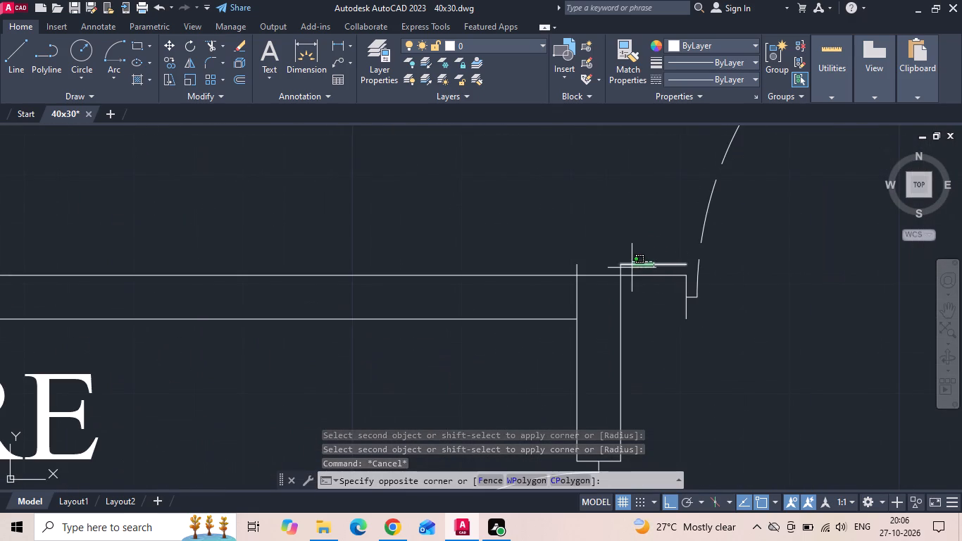
click(630, 264)
key(Delete)
drag(661, 354, 586, 422)
click(541, 416)
key(Delete)
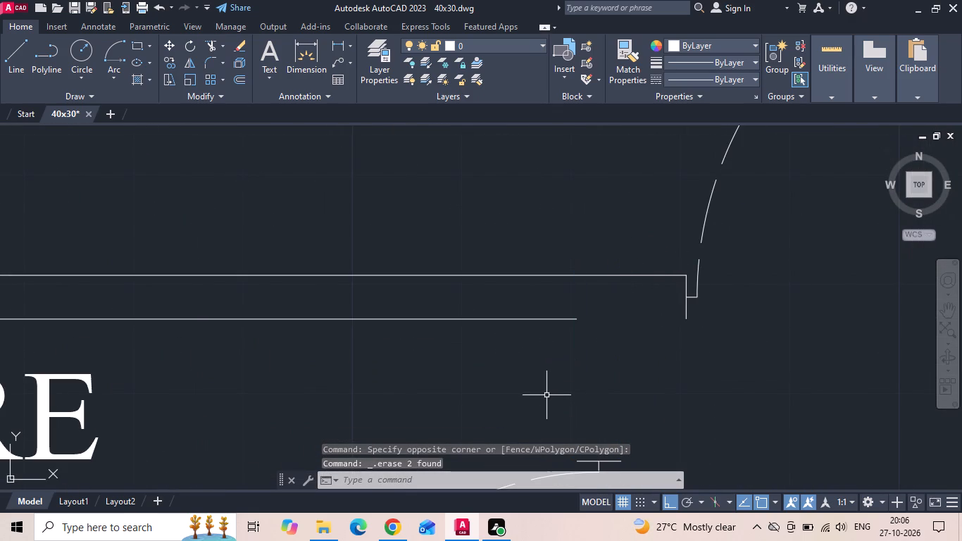
Extend the lower line of the bedroom partition to the wall end beside the bedroom door.
text(EX)
key(space)
drag(542, 304, 527, 367)
scroll(536, 317, down, 3)
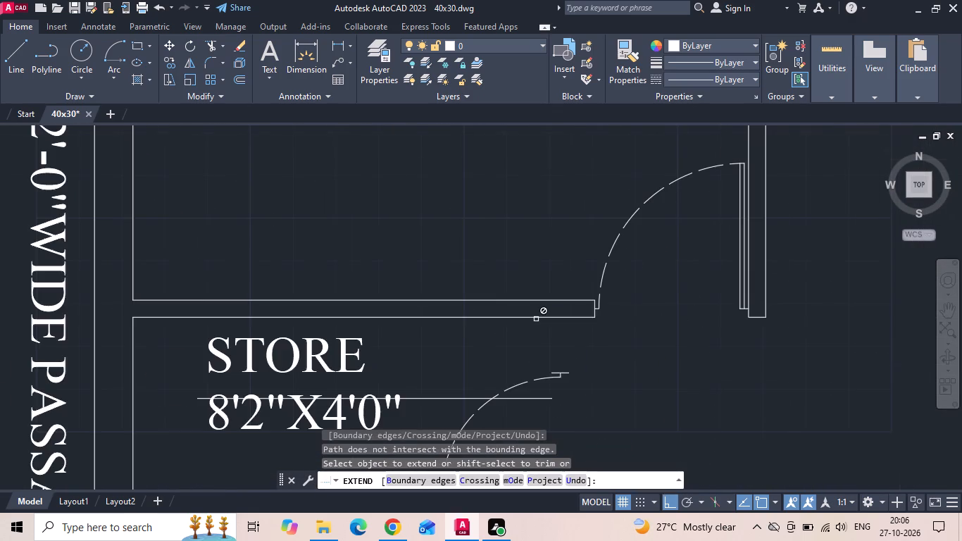
middle_drag(630, 364, 668, 263)
scroll(687, 213, down, 2)
key(Escape)
Erase the STORE label, the store door with its swing arc, and the leftover lines inside the store.
drag(670, 227, 655, 245)
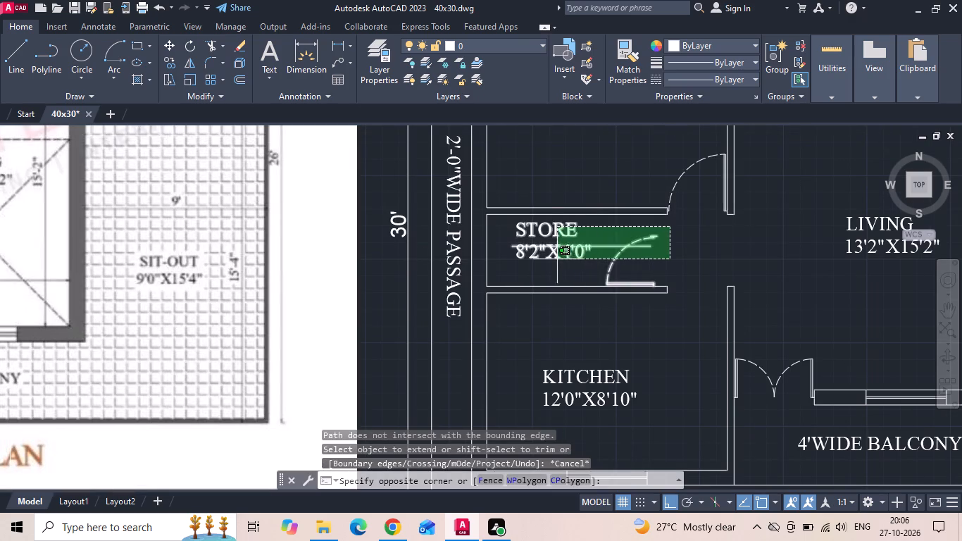
click(556, 259)
key(Delete)
scroll(632, 263, down, 1)
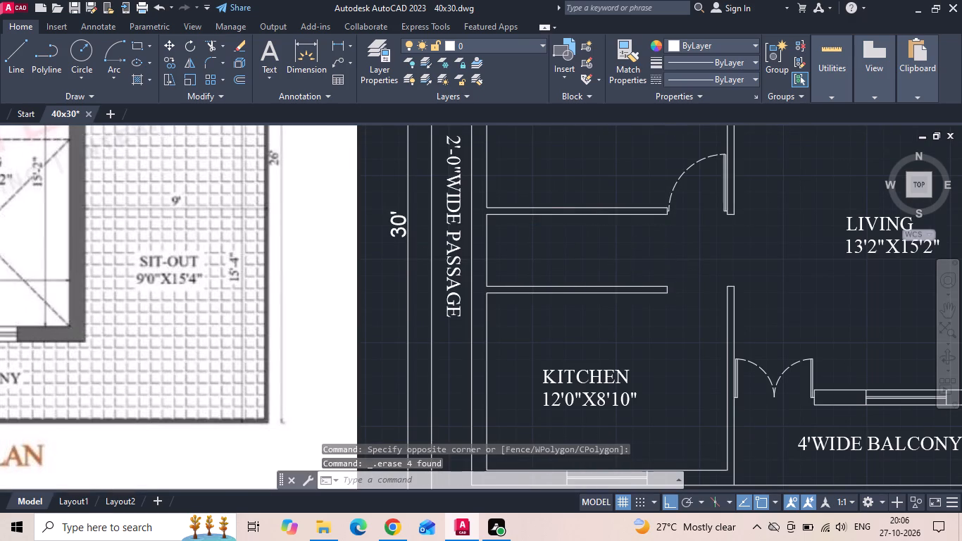
scroll(644, 282, down, 1)
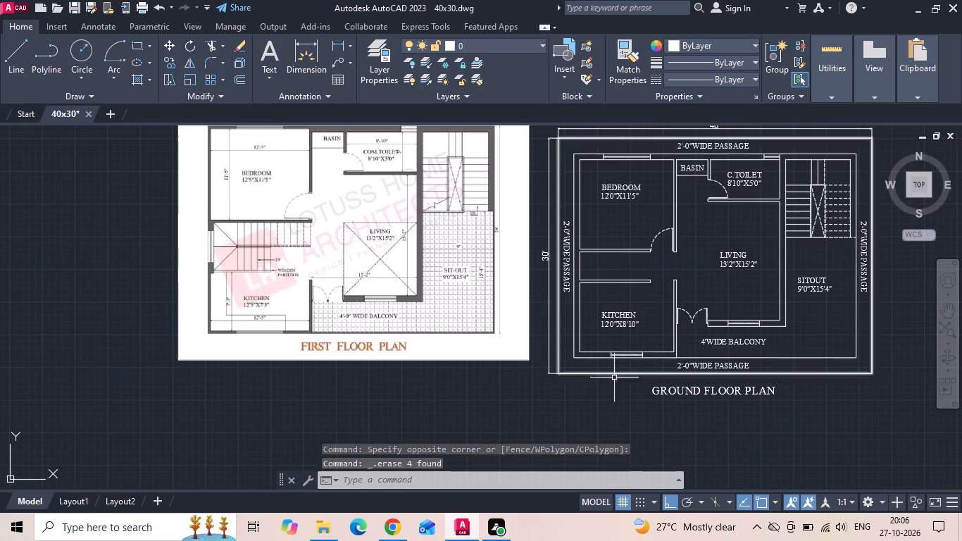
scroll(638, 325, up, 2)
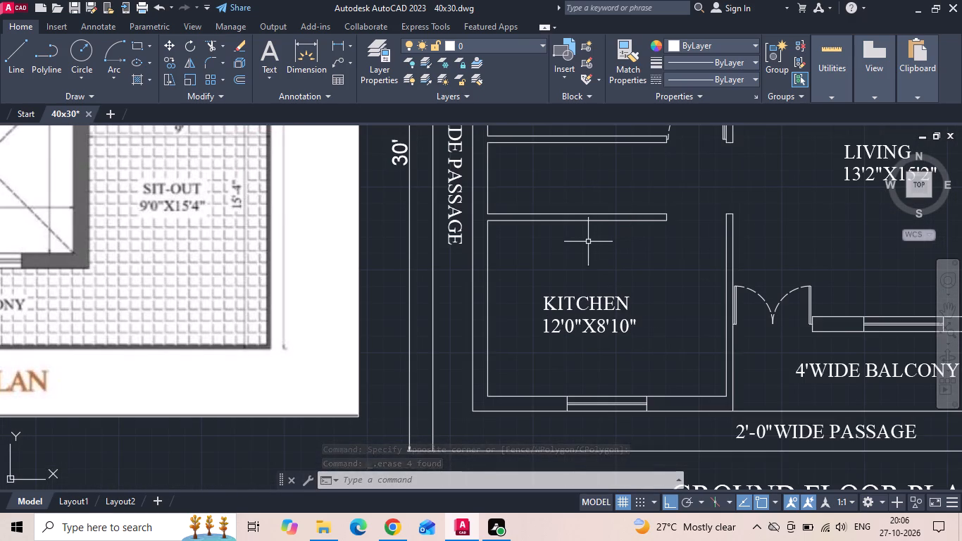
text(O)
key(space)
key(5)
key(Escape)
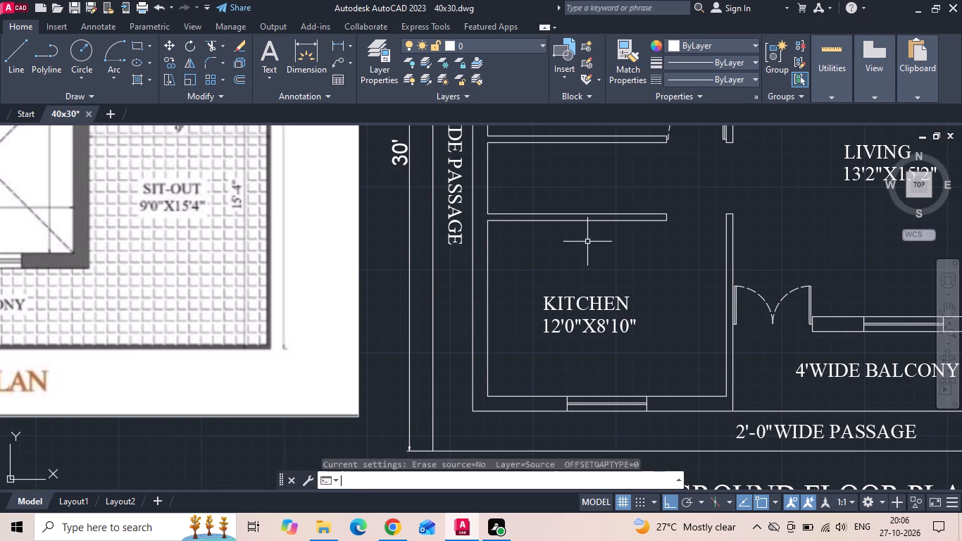
Offset the kitchen's inner window-wall line 7'5" upward into the kitchen.
text(O)
key(space)
text(7')
text(5)
key(space)
drag(544, 398, 545, 392)
click(592, 263)
scroll(808, 285, down, 1)
middle_drag(499, 298, 712, 312)
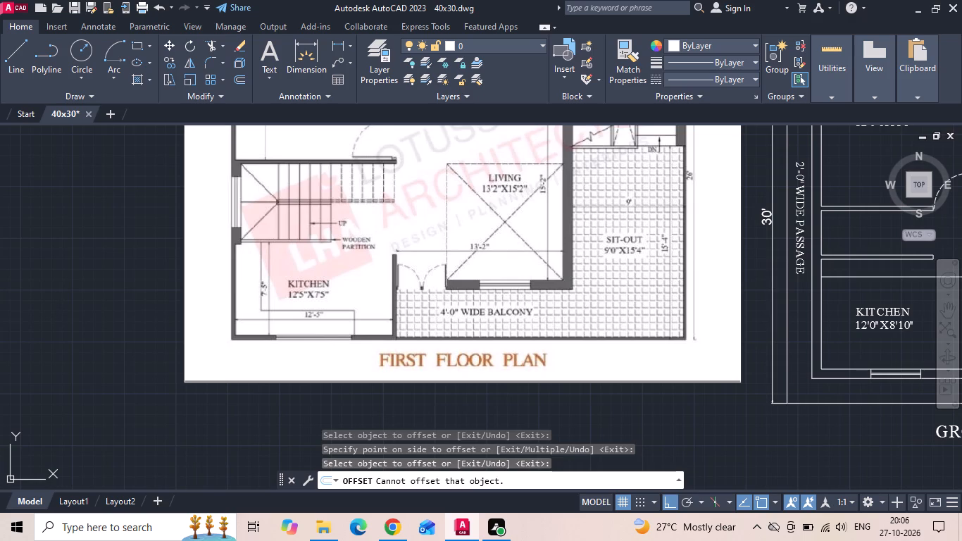
key(Escape)
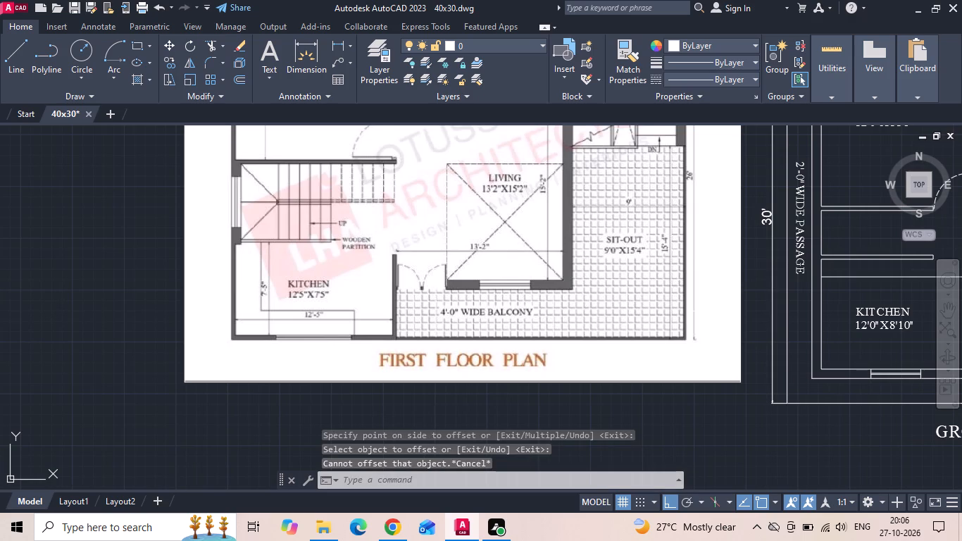
Erase the old partition between the store and the kitchen, including its end line.
scroll(368, 283, down, 1)
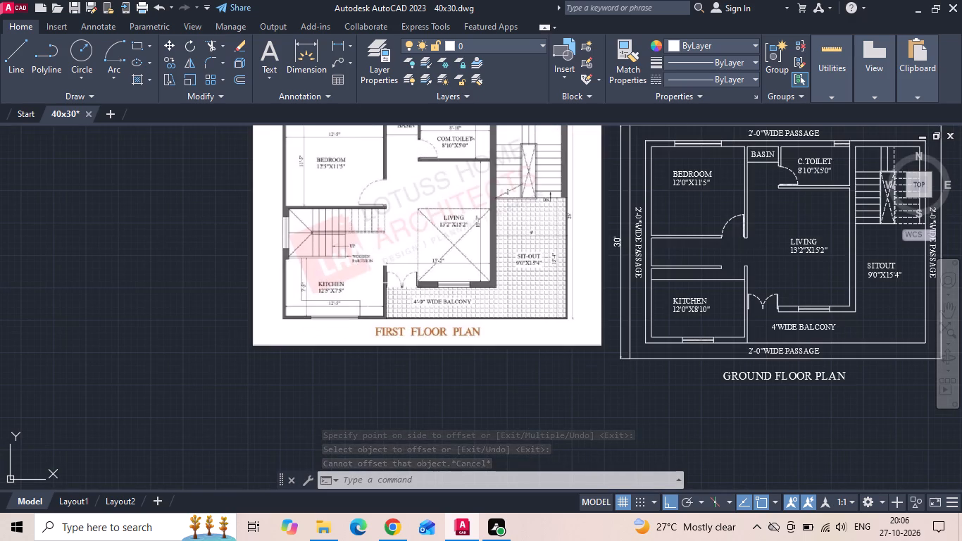
scroll(709, 265, up, 2)
drag(746, 258, 737, 271)
click(715, 285)
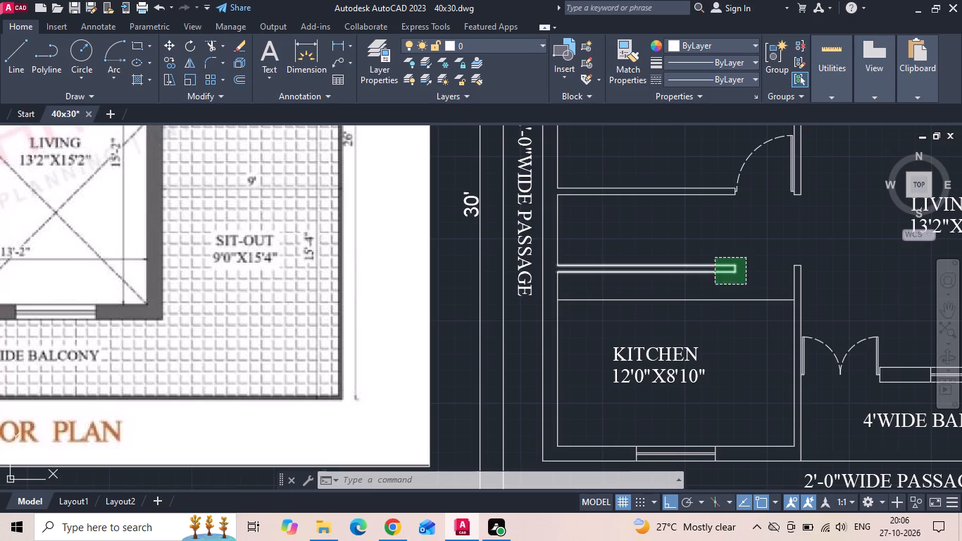
key(Delete)
Examine the staircase, wooden partition and kitchen area on the first floor reference image.
scroll(764, 288, down, 1)
middle_drag(412, 304, 471, 314)
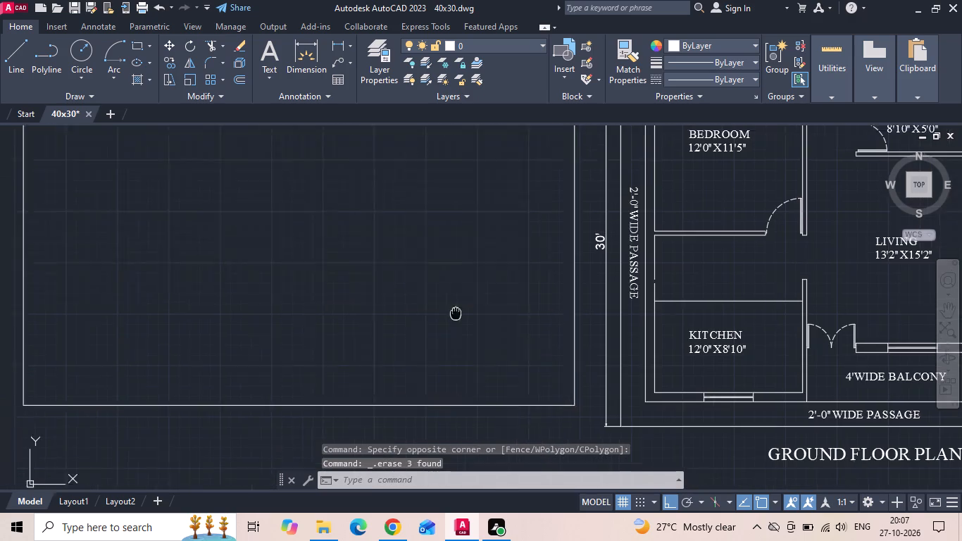
middle_drag(471, 314, 675, 314)
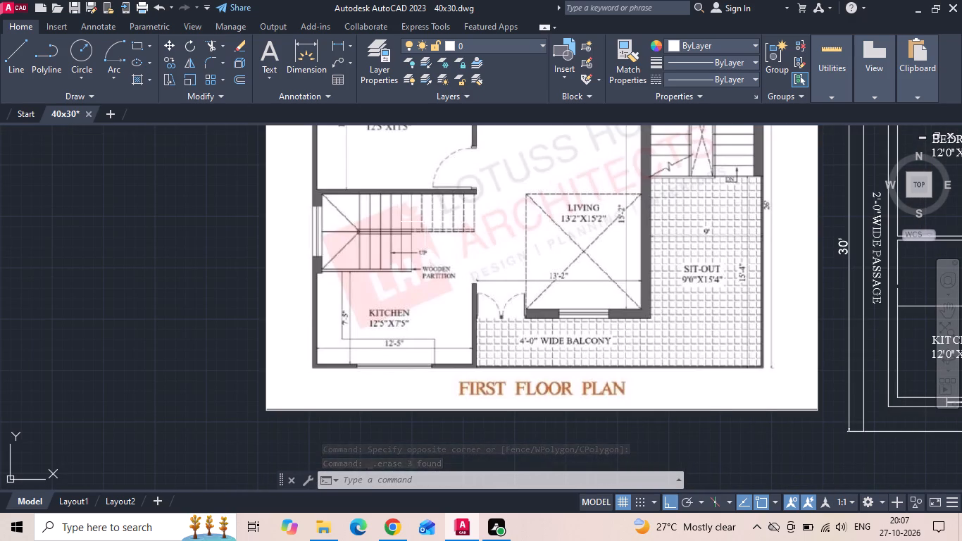
scroll(375, 208, up, 1)
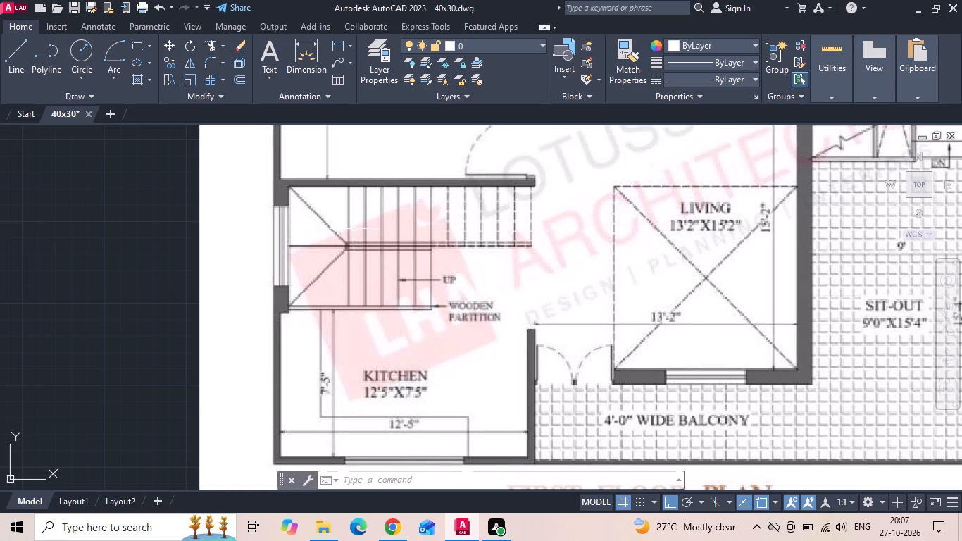
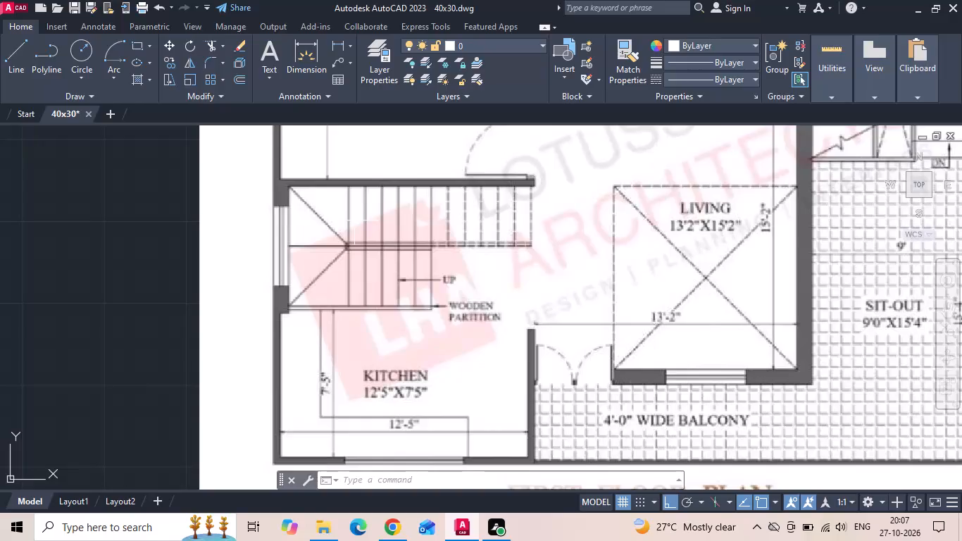
Save the drawing.
key(ctrl+s)
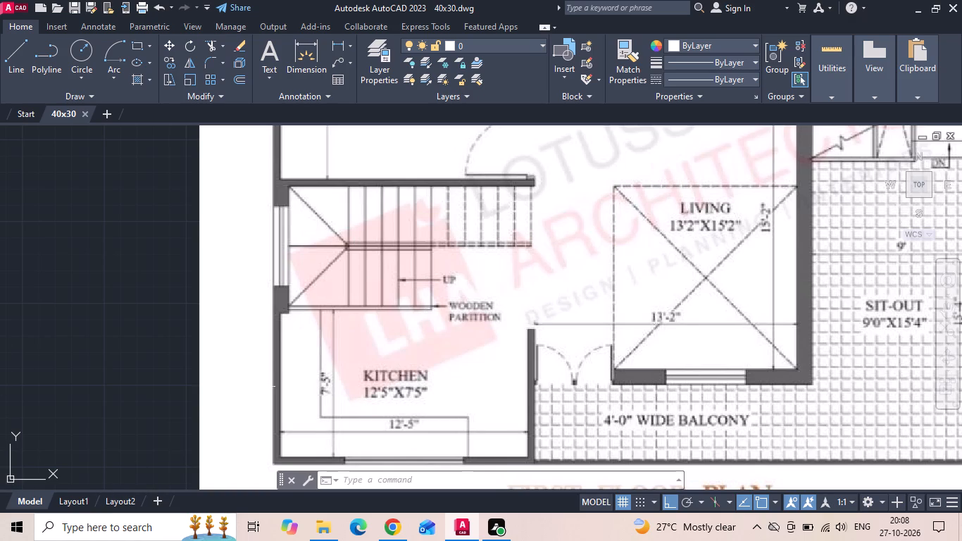
Measure the staircase landing's width from the inner wall face to the first tread on the first floor reference image.
scroll(365, 251, down, 2)
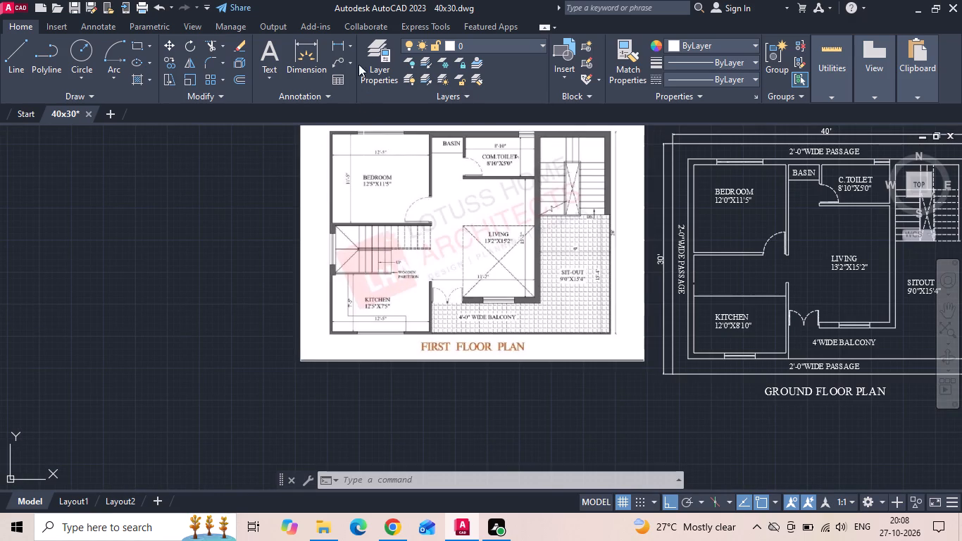
click(337, 46)
scroll(372, 232, up, 3)
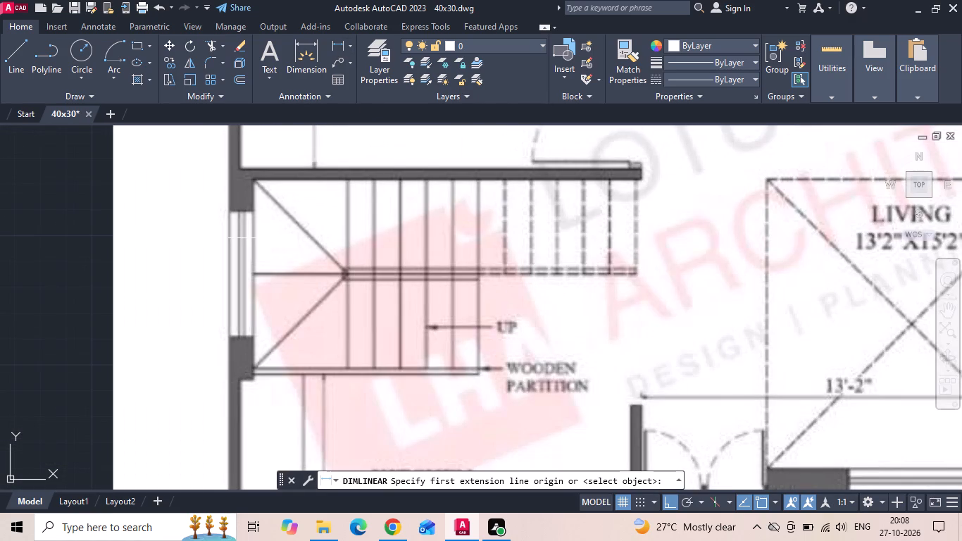
click(253, 241)
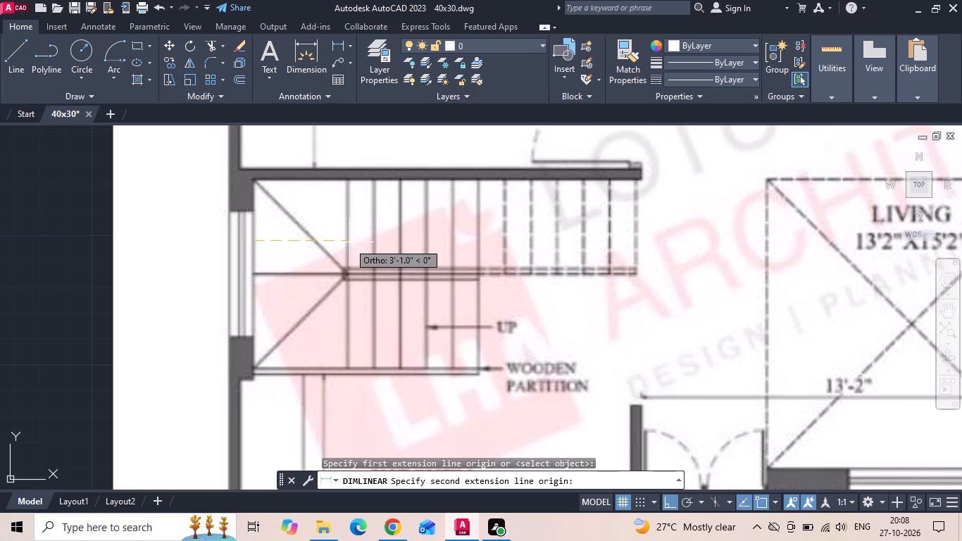
key(Escape)
scroll(290, 242, down, 2)
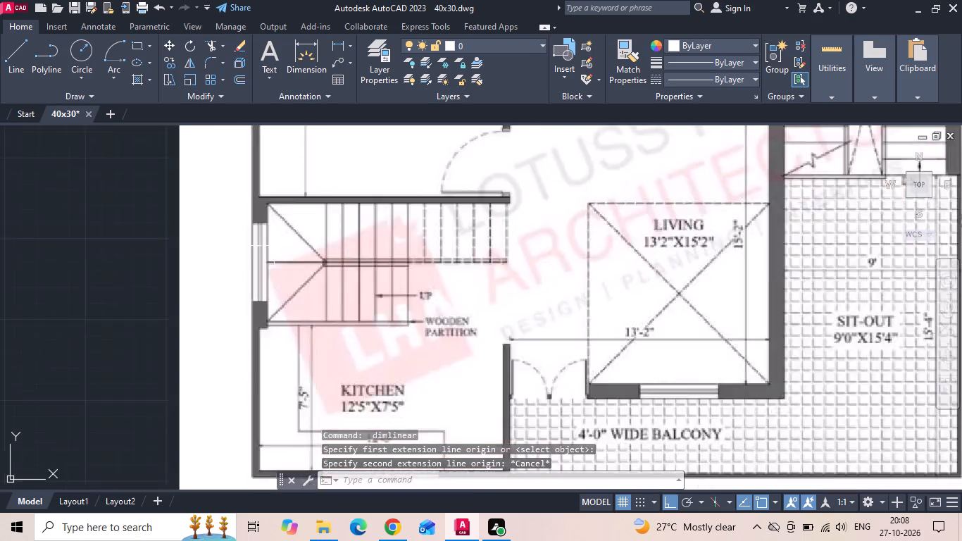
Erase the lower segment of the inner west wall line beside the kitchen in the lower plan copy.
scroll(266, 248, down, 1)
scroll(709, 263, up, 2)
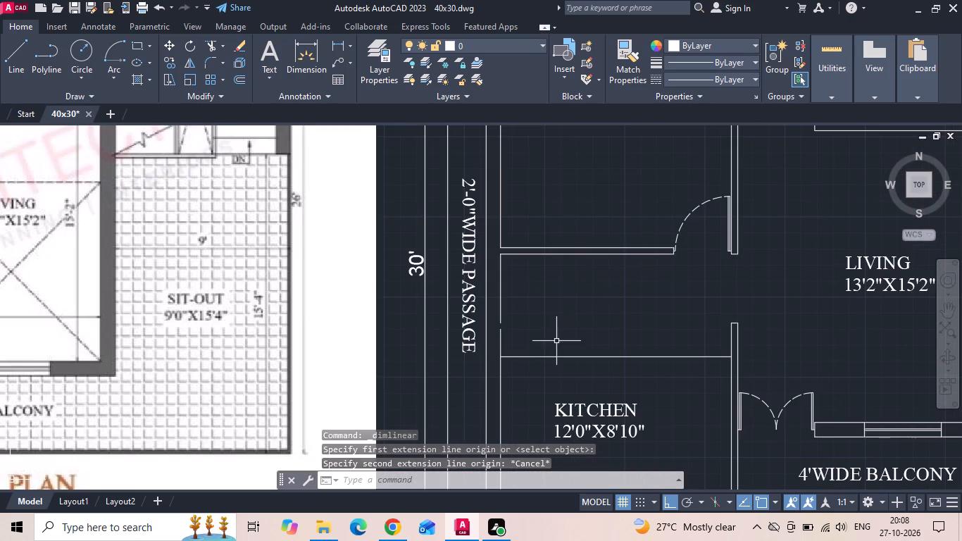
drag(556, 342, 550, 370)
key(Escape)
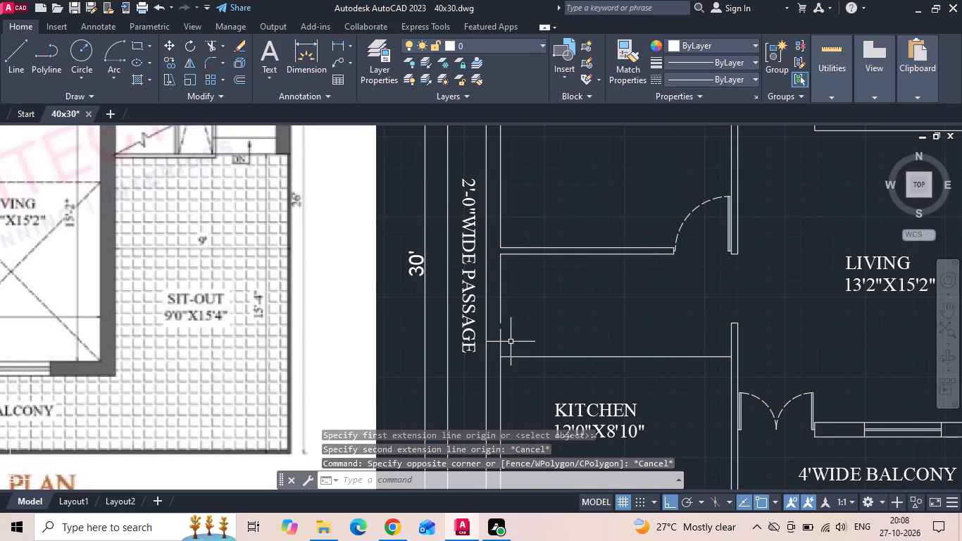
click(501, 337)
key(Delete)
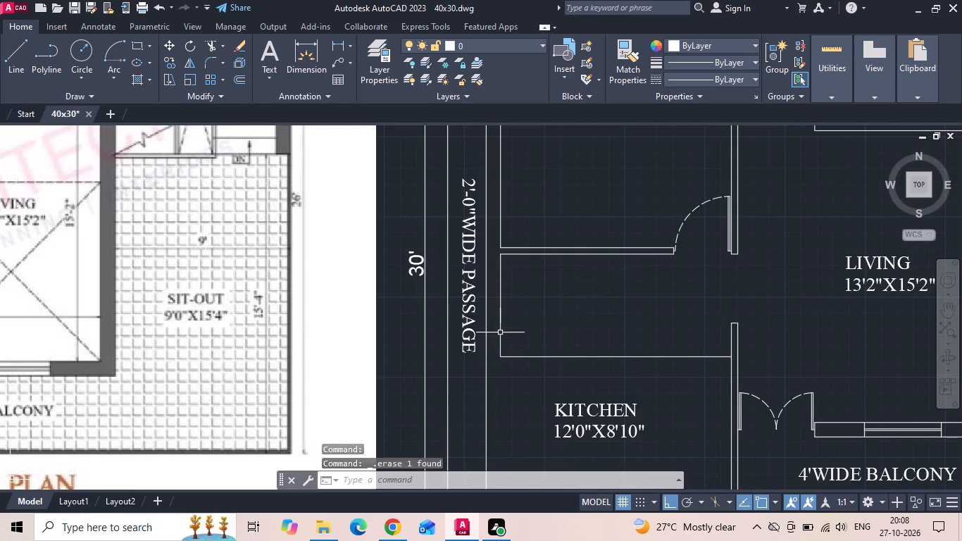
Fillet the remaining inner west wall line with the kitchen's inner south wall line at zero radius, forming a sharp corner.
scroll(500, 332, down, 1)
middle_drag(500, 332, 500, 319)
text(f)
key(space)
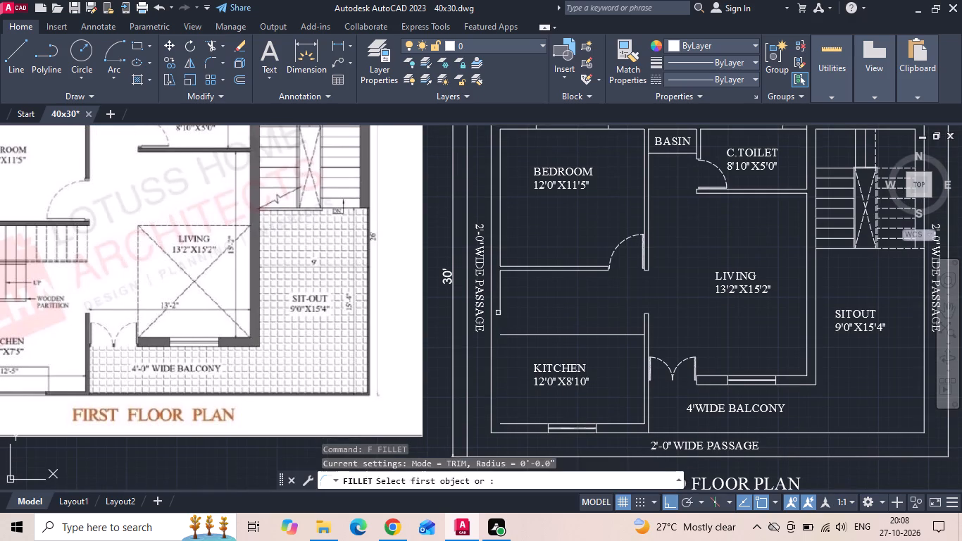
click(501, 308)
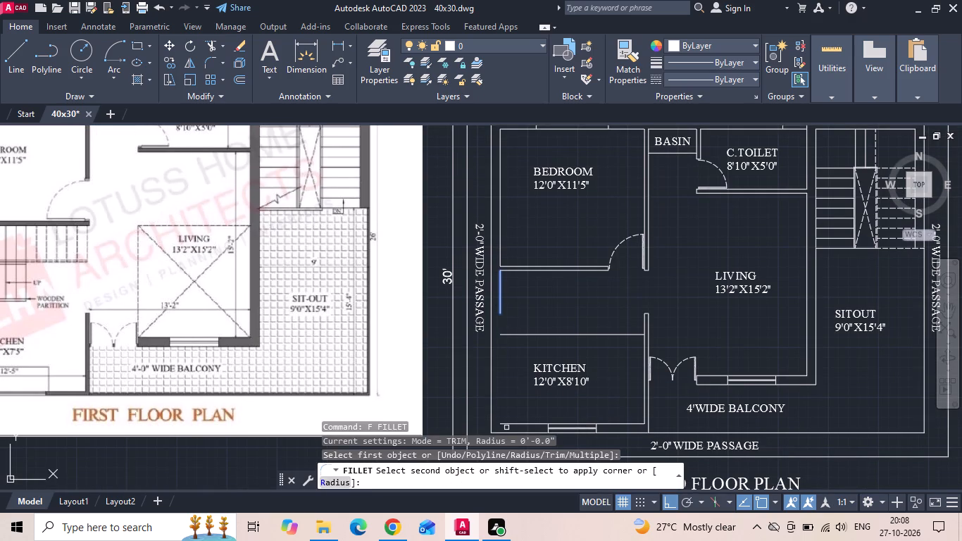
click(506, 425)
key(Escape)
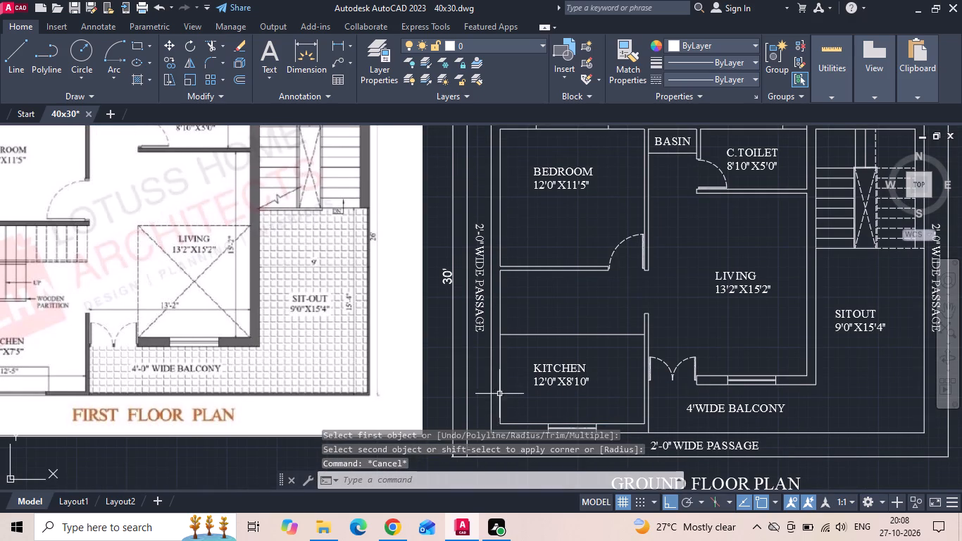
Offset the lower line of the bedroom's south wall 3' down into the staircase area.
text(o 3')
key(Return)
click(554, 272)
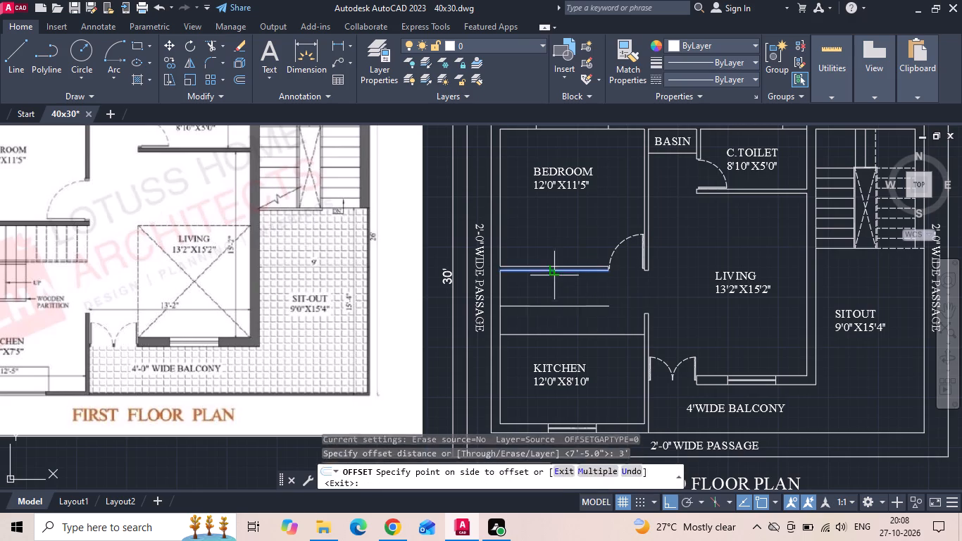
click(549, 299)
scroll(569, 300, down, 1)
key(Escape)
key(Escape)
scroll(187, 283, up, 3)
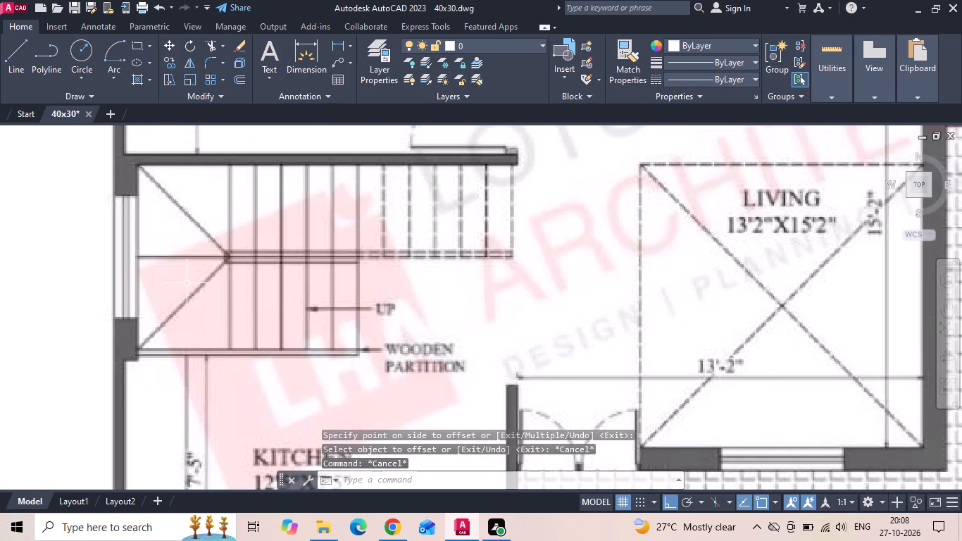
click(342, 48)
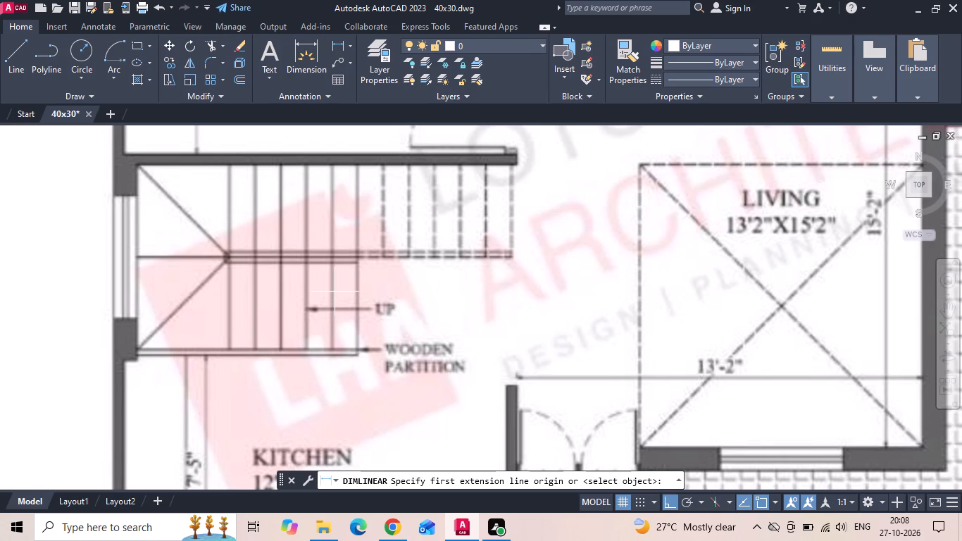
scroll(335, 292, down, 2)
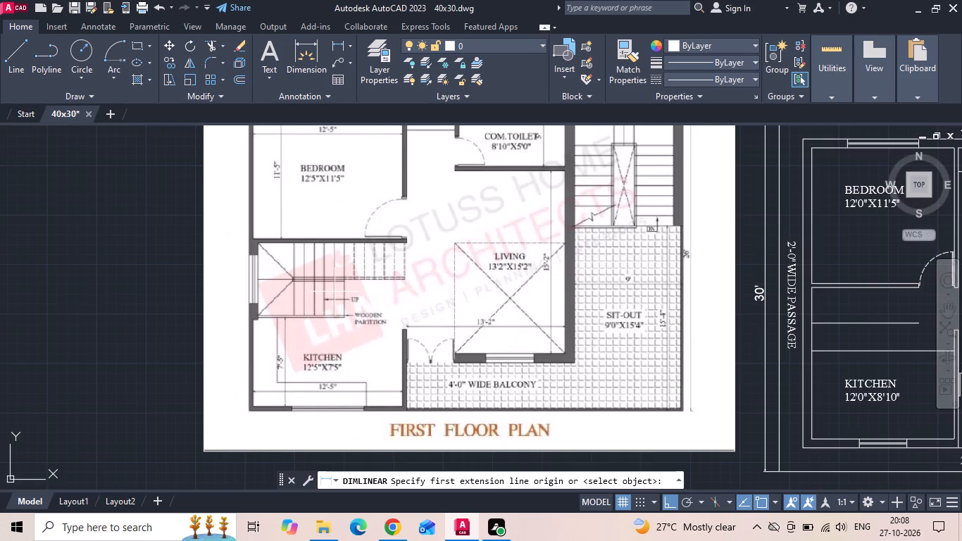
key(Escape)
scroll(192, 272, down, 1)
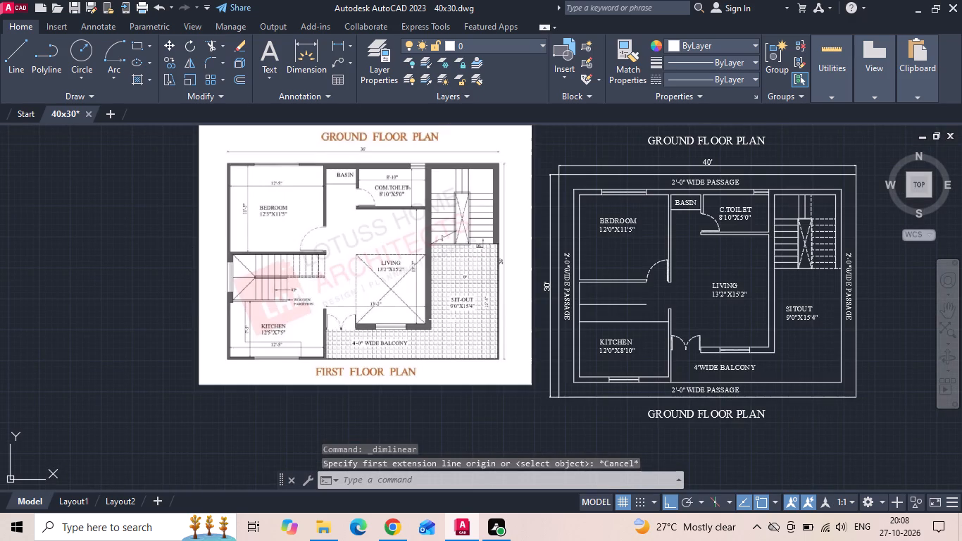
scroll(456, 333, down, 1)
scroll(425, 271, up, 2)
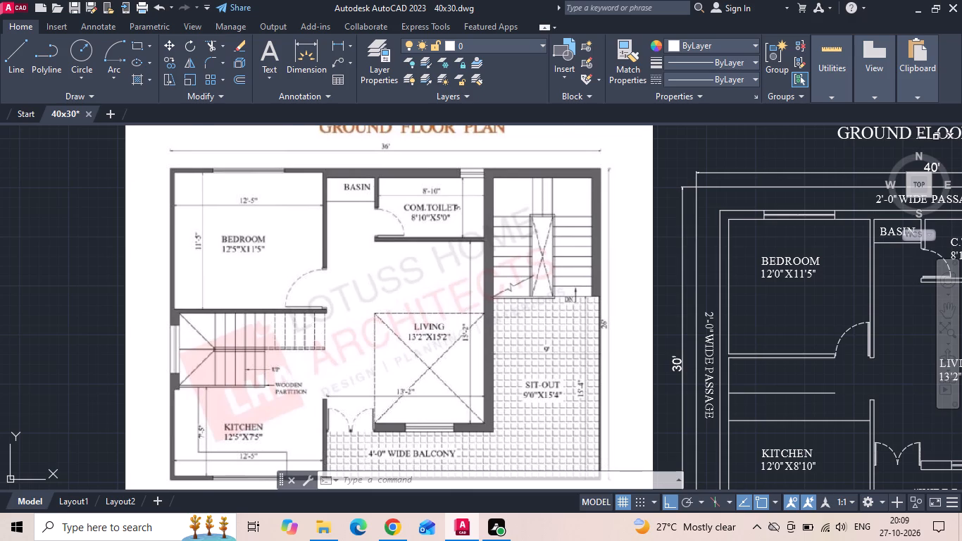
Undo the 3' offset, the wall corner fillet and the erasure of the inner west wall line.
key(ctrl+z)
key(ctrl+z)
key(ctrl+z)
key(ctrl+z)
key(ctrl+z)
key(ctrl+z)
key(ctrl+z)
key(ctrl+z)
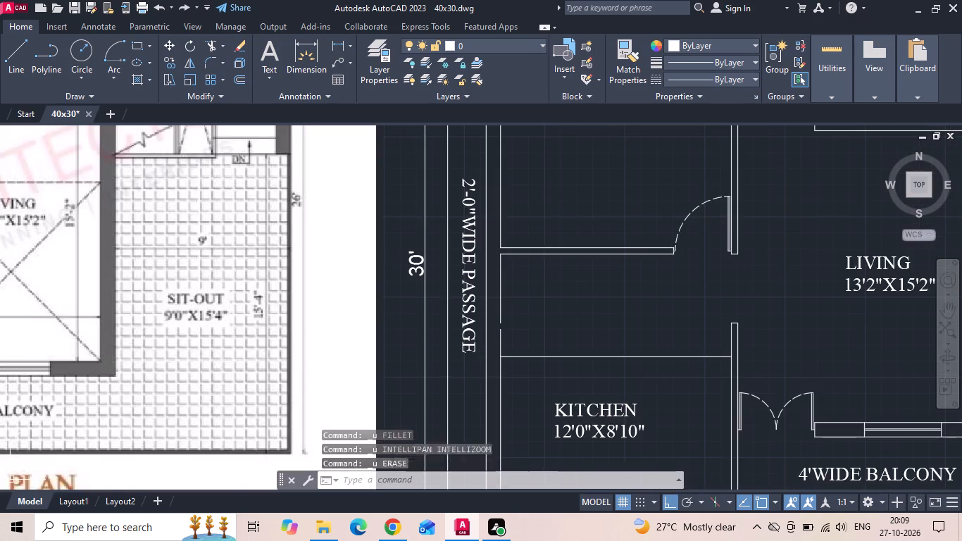
Undo the earlier first floor edits back to where the store, its door, the kitchen partition and the third plan copy are in place.
key(ctrl+z)
key(ctrl+z)
key(ctrl+z)
key(ctrl+z)
key(ctrl+z)
key(ctrl+z)
key(ctrl+z)
key(ctrl+z)
key(ctrl+z)
key(ctrl+z)
key(ctrl+z)
key(ctrl+z)
key(ctrl+z)
key(ctrl+z)
key(ctrl+z)
key(ctrl+z)
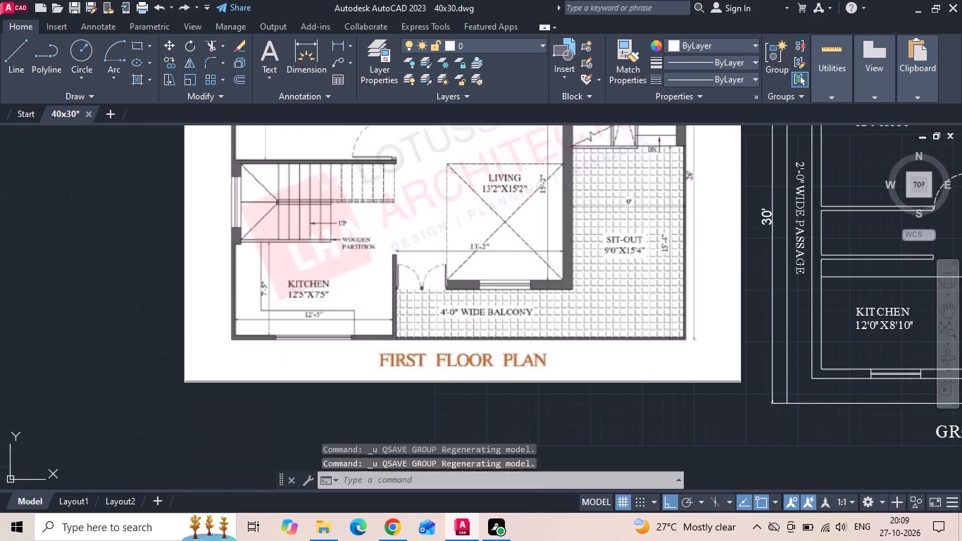
key(ctrl+z)
key(ctrl+z)
key(ctrl+z)
key(ctrl+z)
key(ctrl+z)
key(ctrl+z)
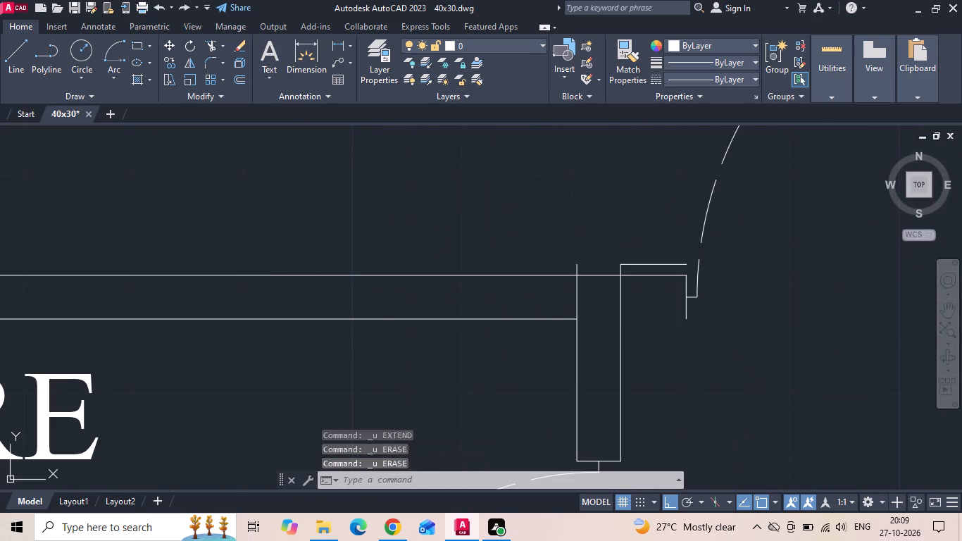
key(ctrl+z)
key(ctrl+z)
key(ctrl+z)
key(ctrl+z)
key(ctrl+z)
key(ctrl+z)
key(ctrl+z)
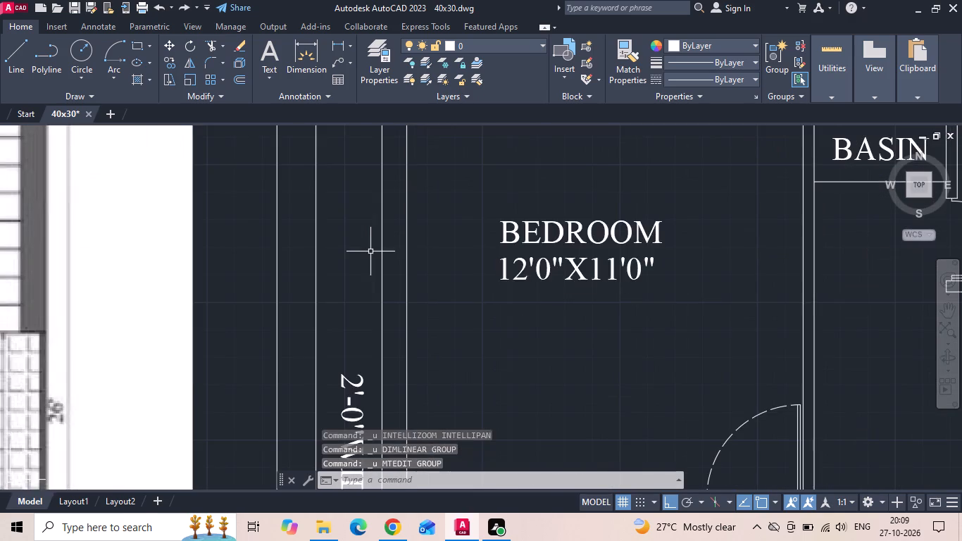
key(ctrl+z)
key(ctrl+z)
key(ctrl+z)
key(ctrl+z)
key(ctrl+z)
key(ctrl+z)
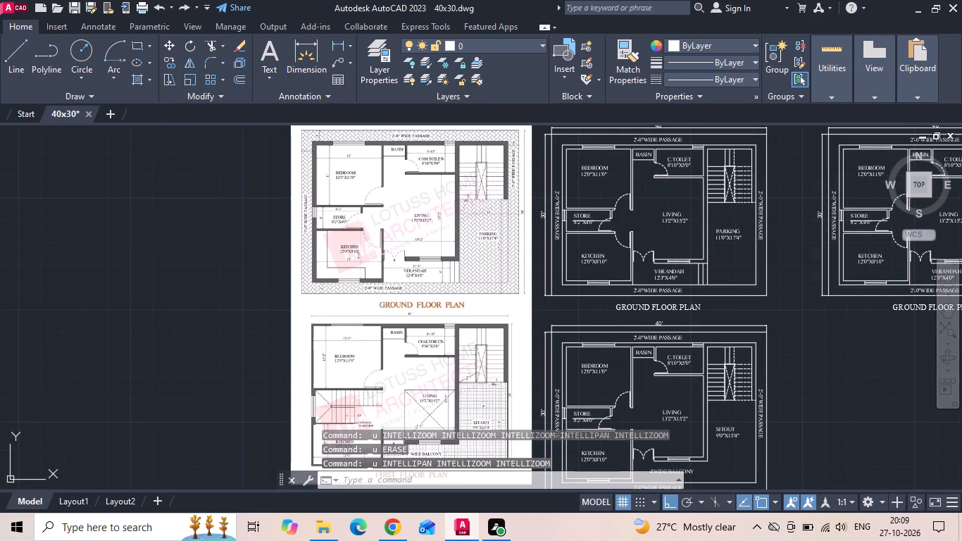
Select the stray horizontal line crossing the store's label in the upper ground floor plan.
scroll(588, 221, up, 2)
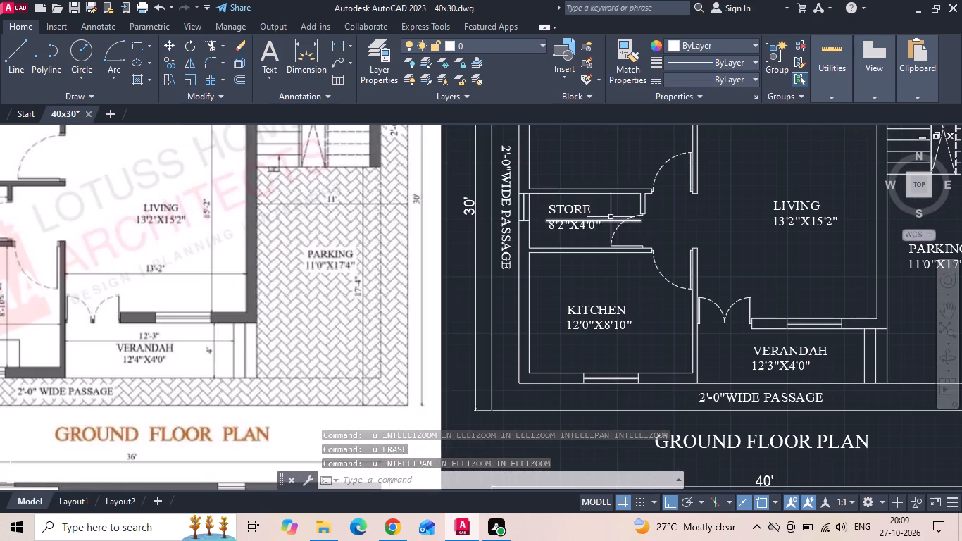
click(608, 221)
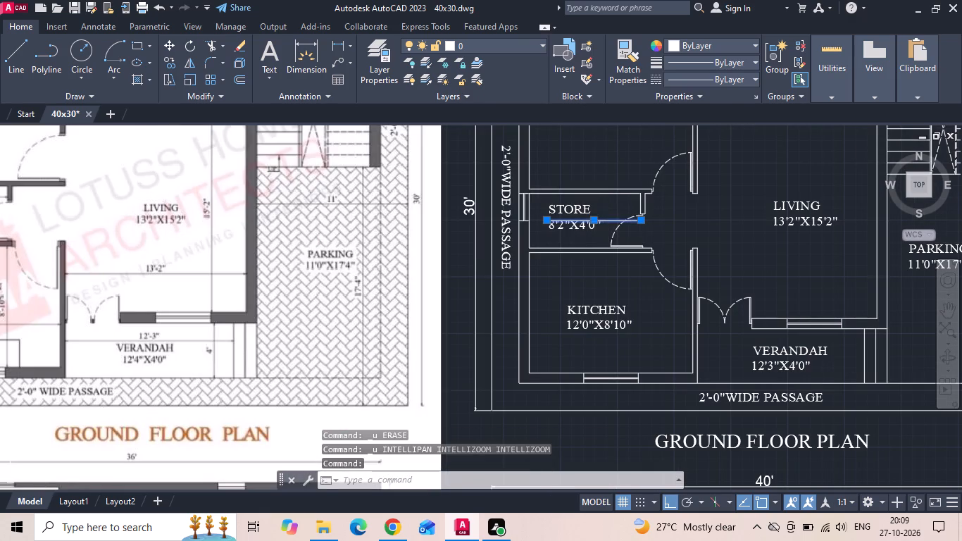
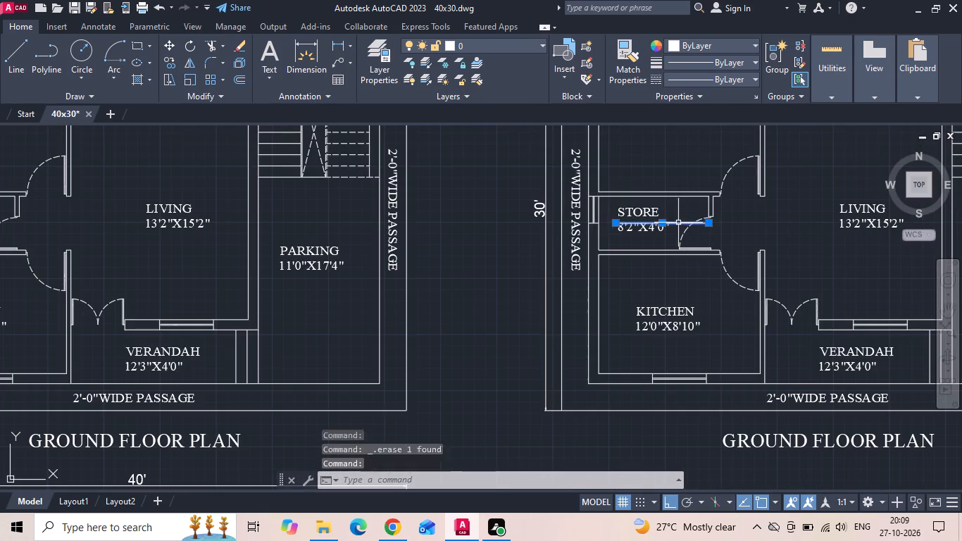
Erase the stray horizontal line crossing the store's label in the lower plan copy.
scroll(678, 223, down, 2)
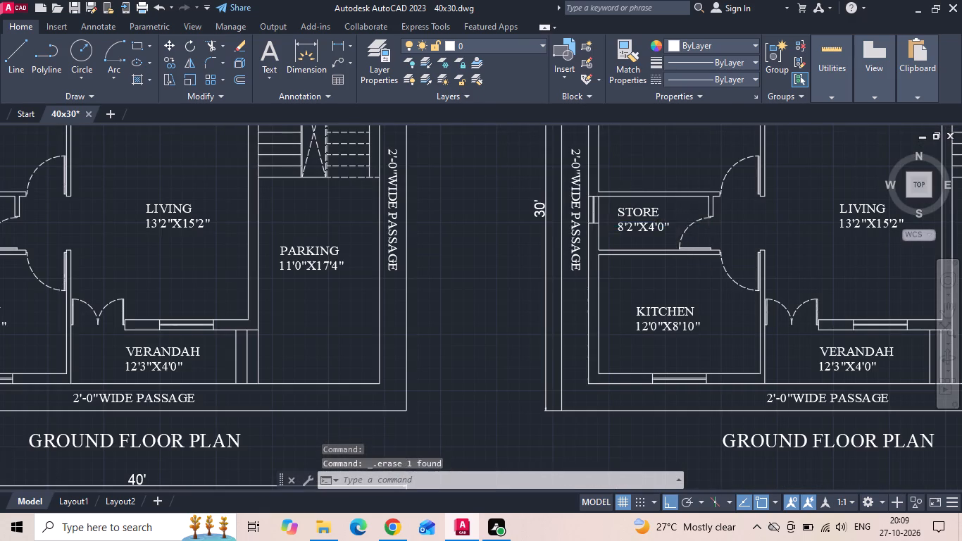
middle_drag(472, 361, 561, 244)
scroll(497, 309, up, 2)
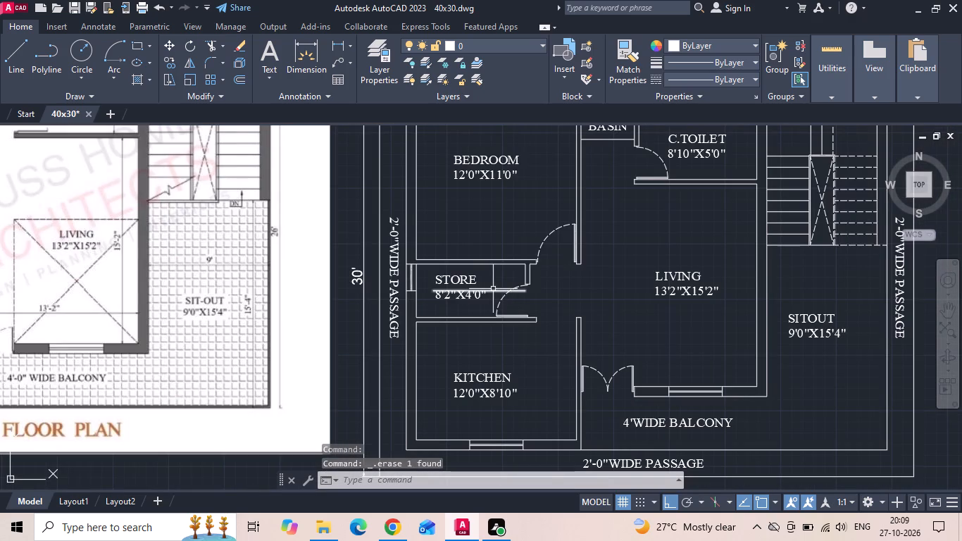
click(493, 289)
key(Delete)
Move the inner line of the bedroom's north wall in the lower plan up 5".
middle_drag(506, 300, 514, 334)
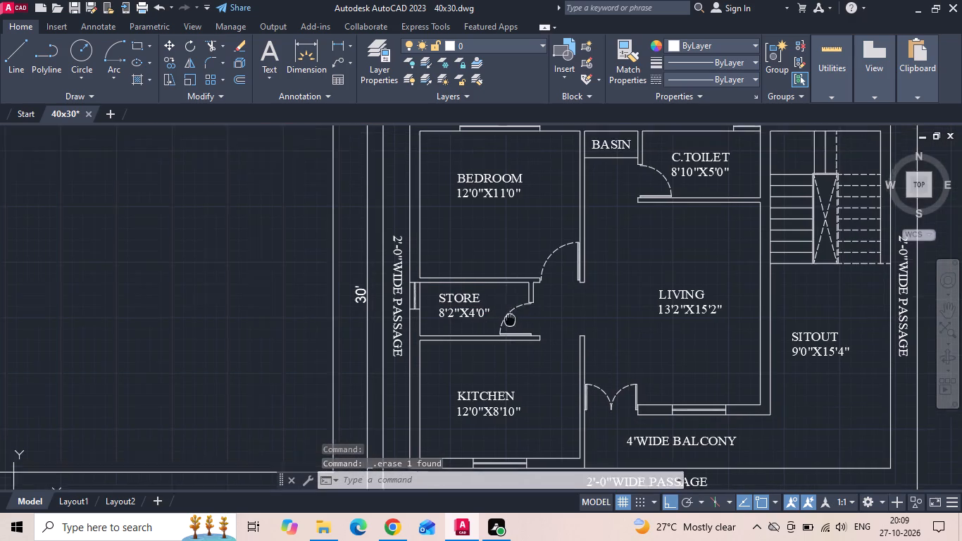
middle_drag(514, 334, 520, 366)
scroll(576, 216, down, 2)
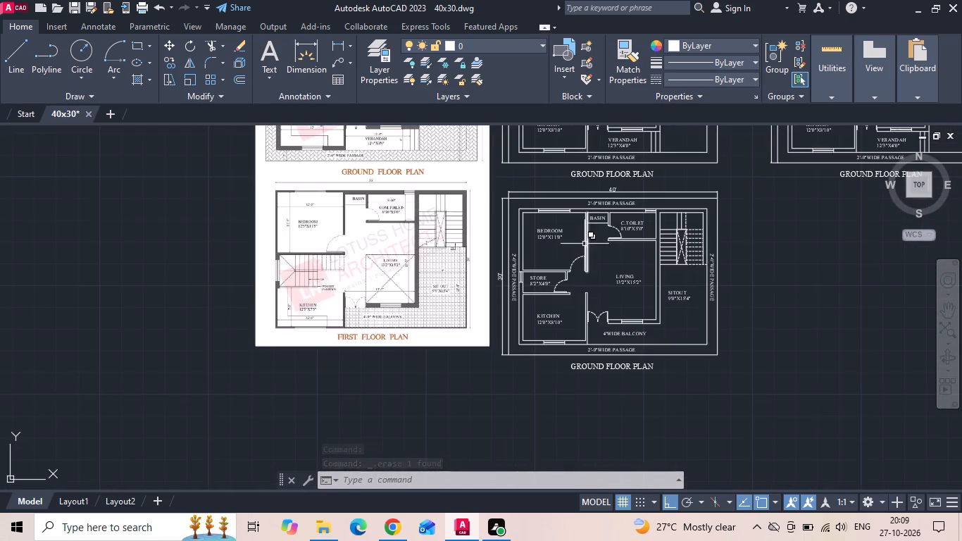
scroll(578, 225, up, 2)
click(575, 196)
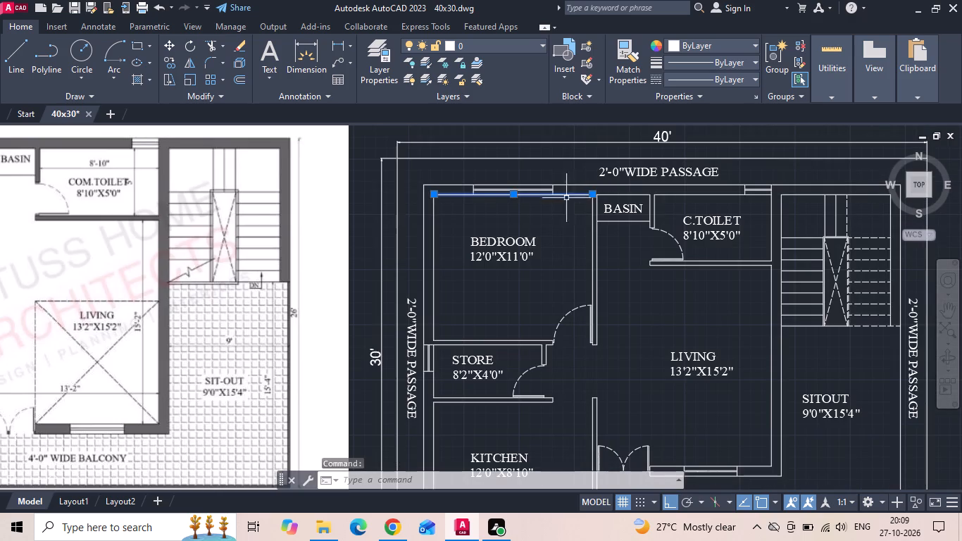
scroll(520, 193, up, 2)
right_click(482, 226)
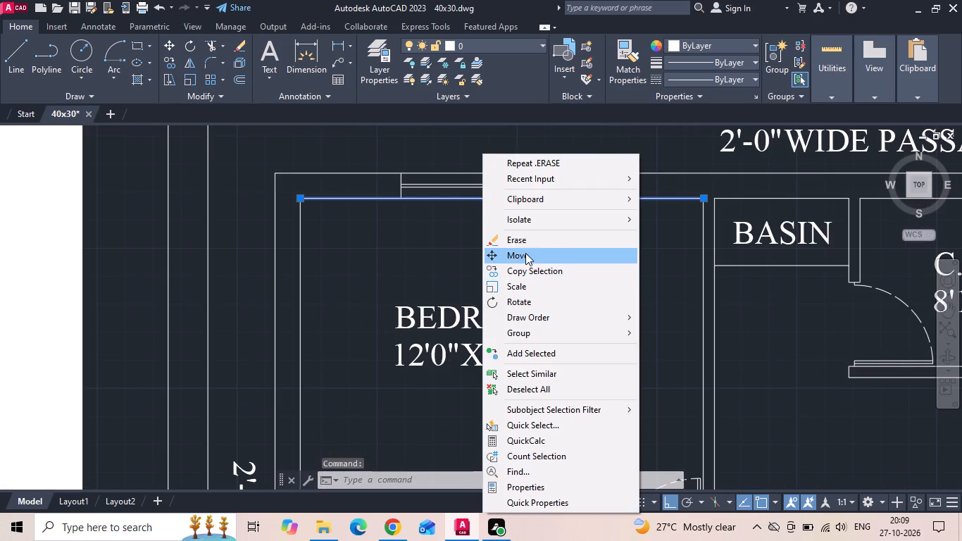
click(525, 251)
click(612, 371)
text(5)
key(space)
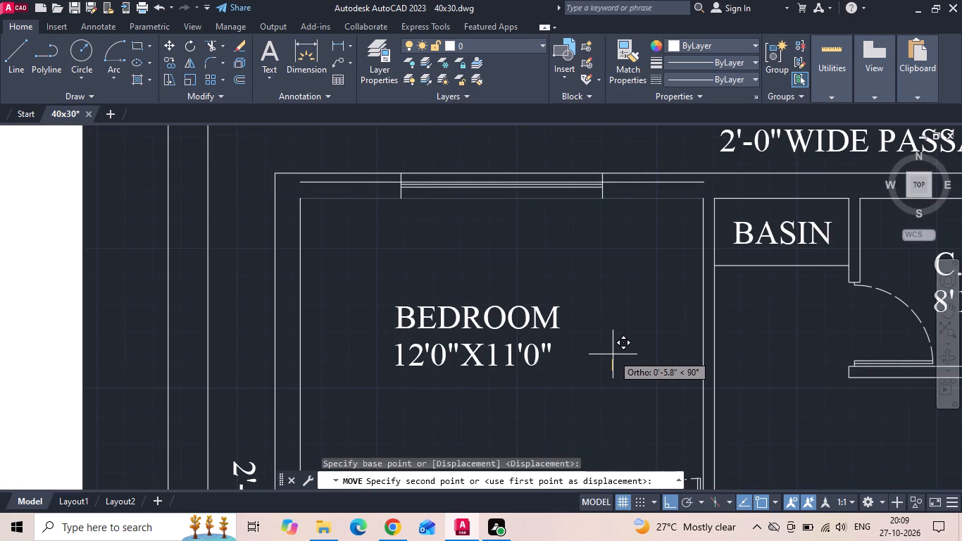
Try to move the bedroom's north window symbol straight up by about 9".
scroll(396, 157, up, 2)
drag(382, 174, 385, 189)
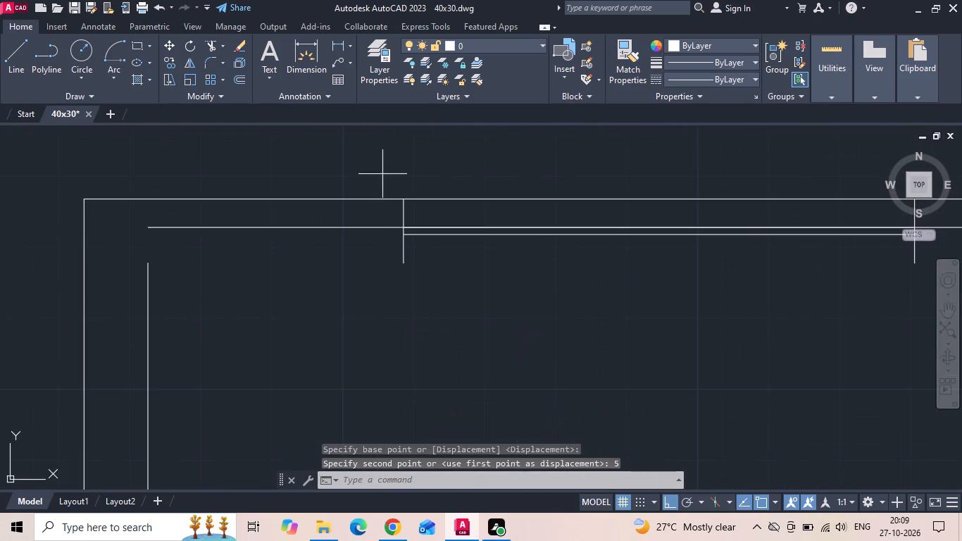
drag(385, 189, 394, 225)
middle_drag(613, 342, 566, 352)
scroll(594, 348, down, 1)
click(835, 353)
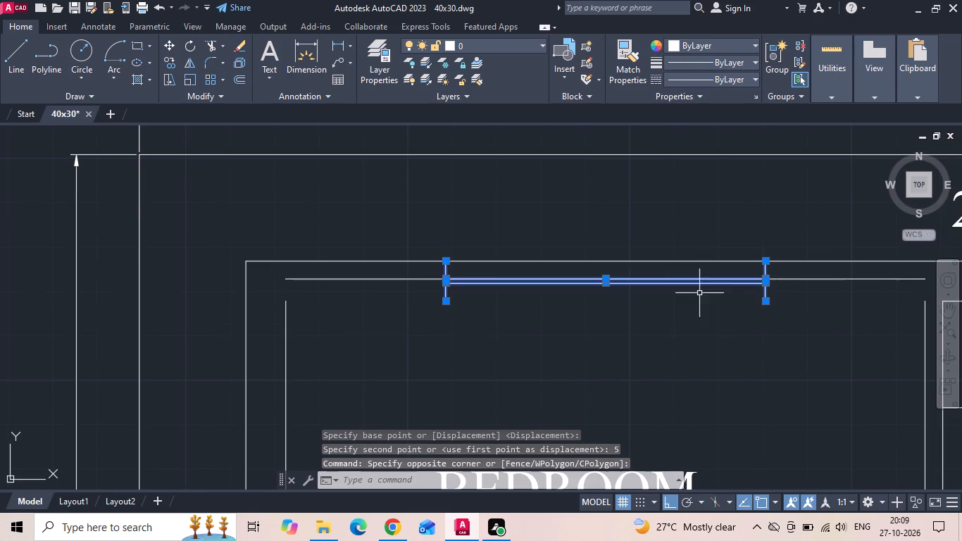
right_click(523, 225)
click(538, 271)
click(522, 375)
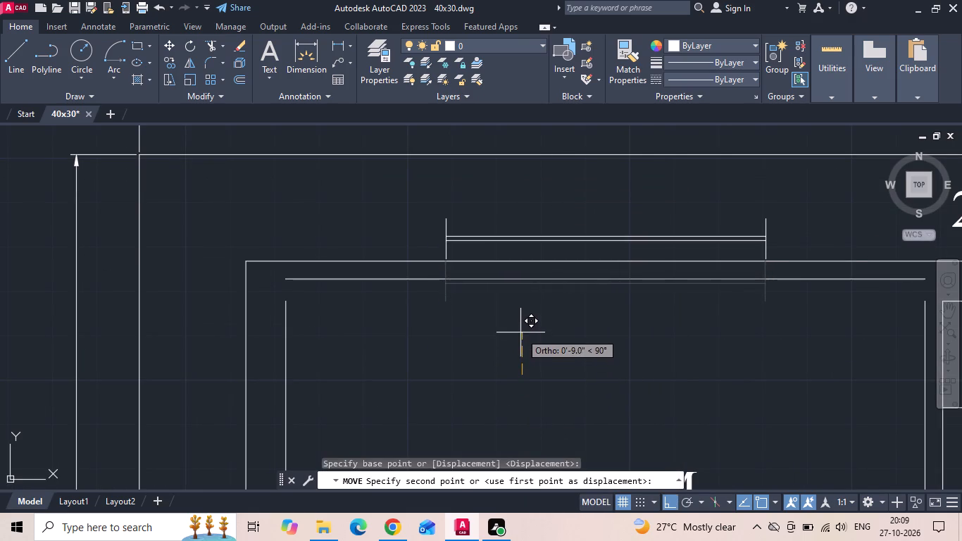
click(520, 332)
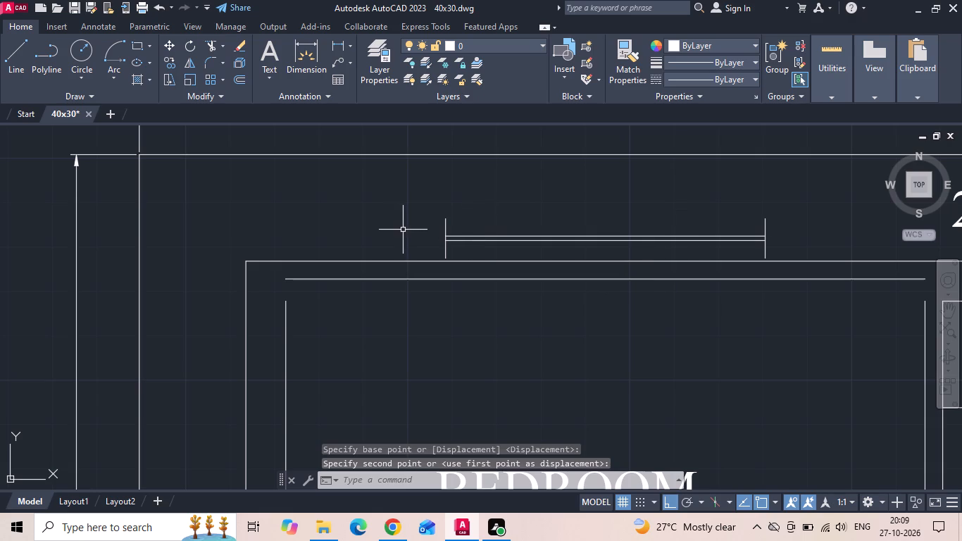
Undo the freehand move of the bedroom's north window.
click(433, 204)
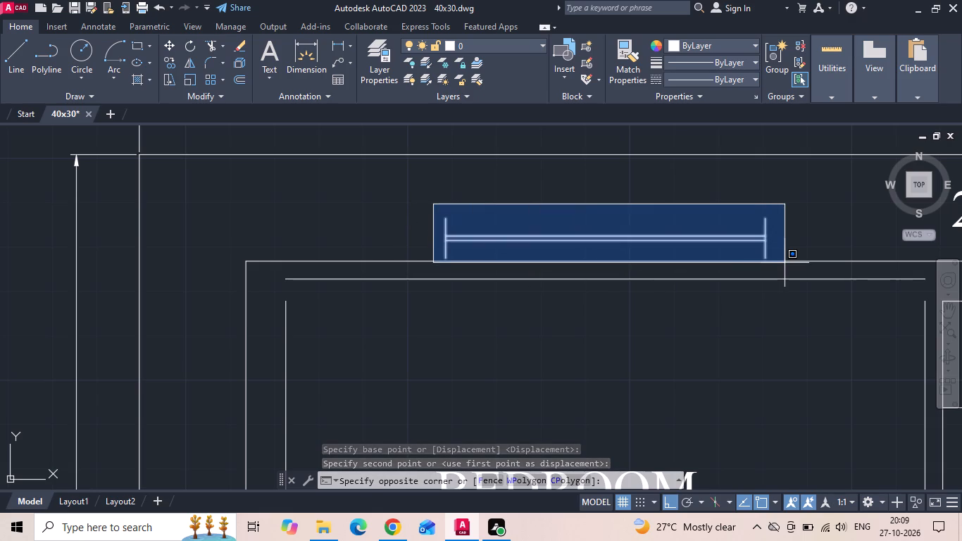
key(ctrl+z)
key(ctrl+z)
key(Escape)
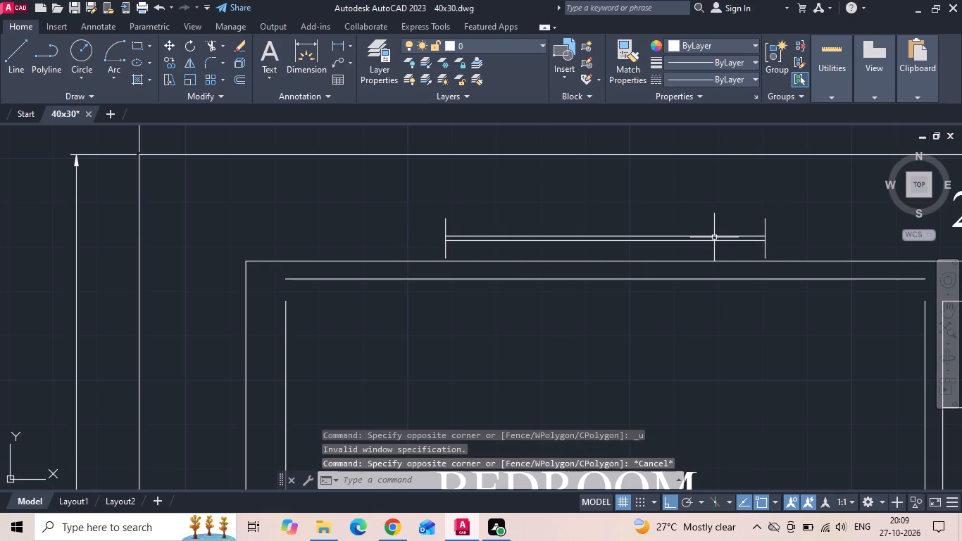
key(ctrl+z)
Move the bedroom's north window symbol up 5".
drag(430, 256, 438, 274)
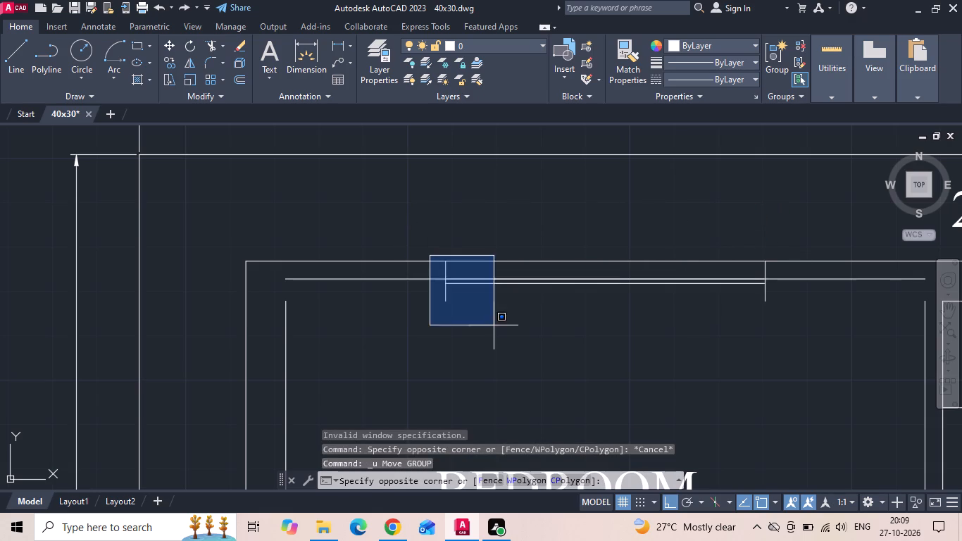
click(787, 350)
right_click(687, 212)
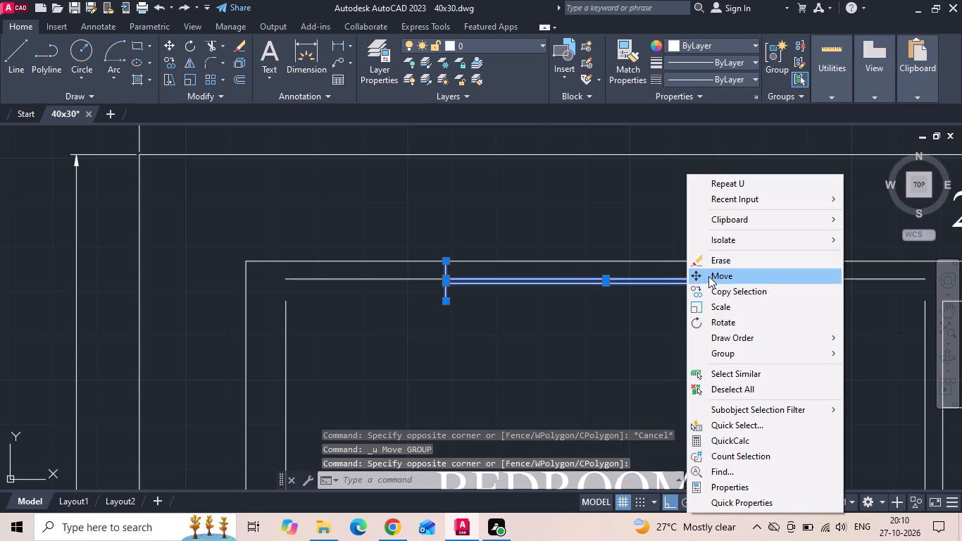
click(708, 276)
click(624, 397)
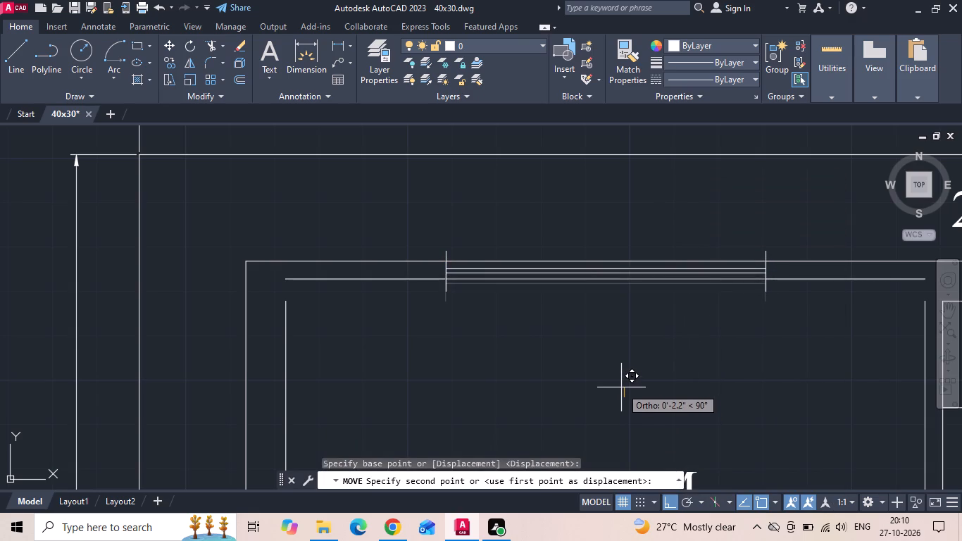
text(5)
key(space)
Move the bedroom's north window symbol back down 3".
drag(429, 235, 431, 237)
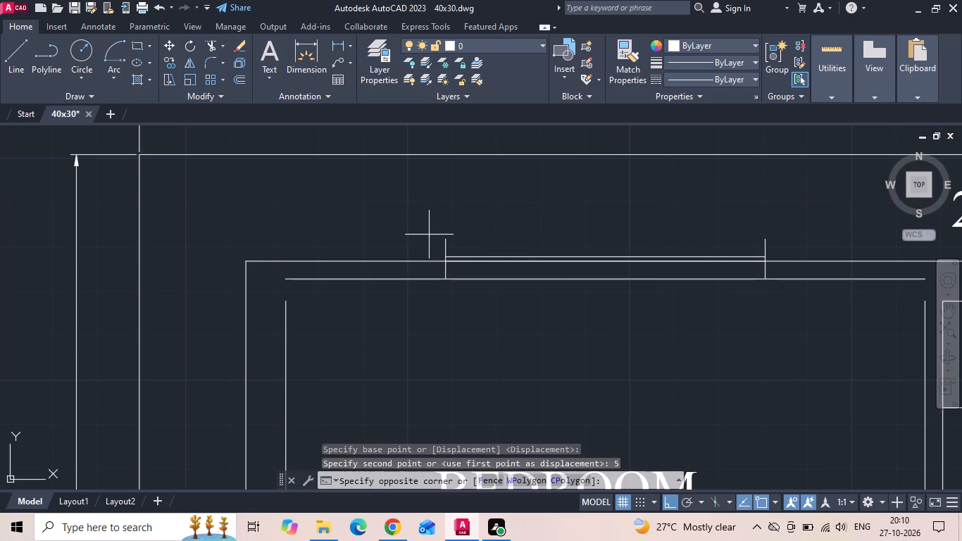
drag(431, 237, 438, 246)
click(781, 313)
right_click(499, 235)
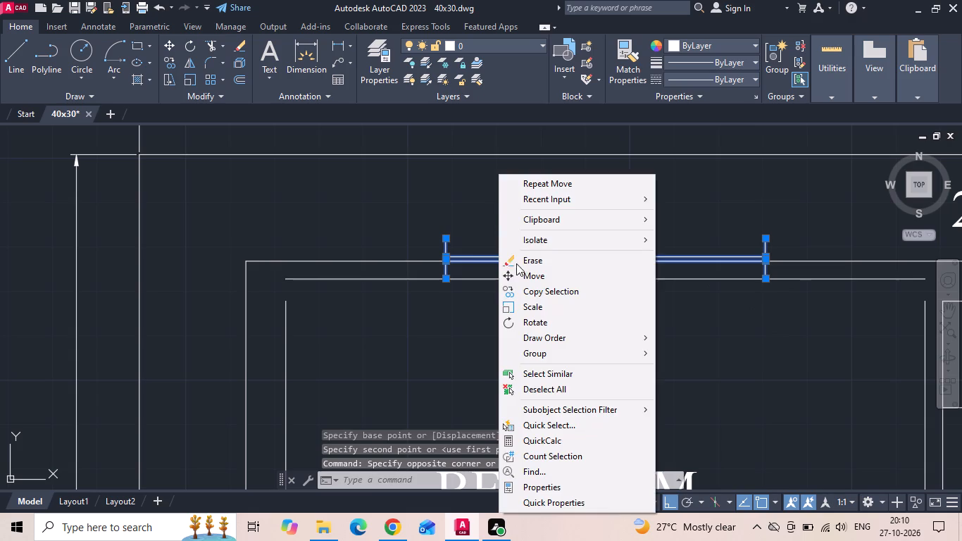
click(523, 276)
scroll(471, 247, up, 2)
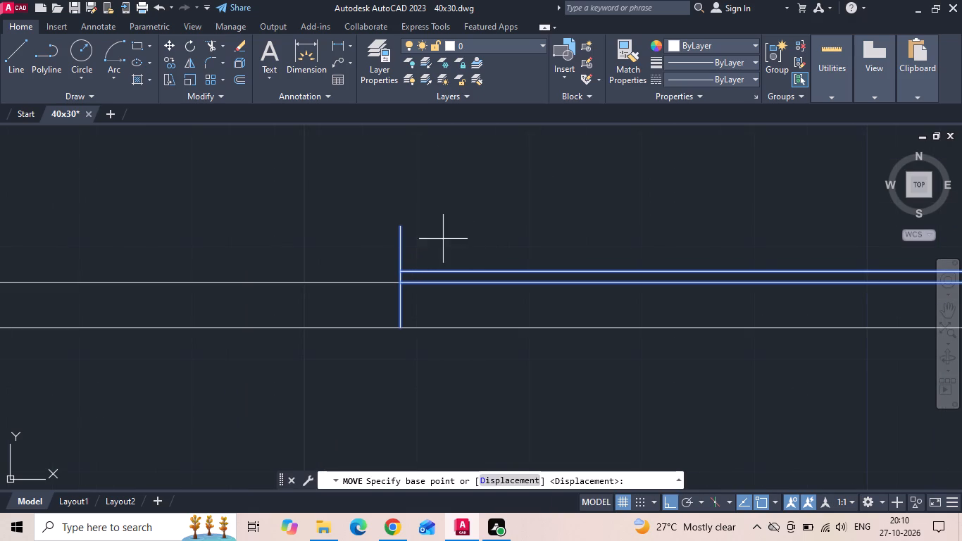
click(593, 196)
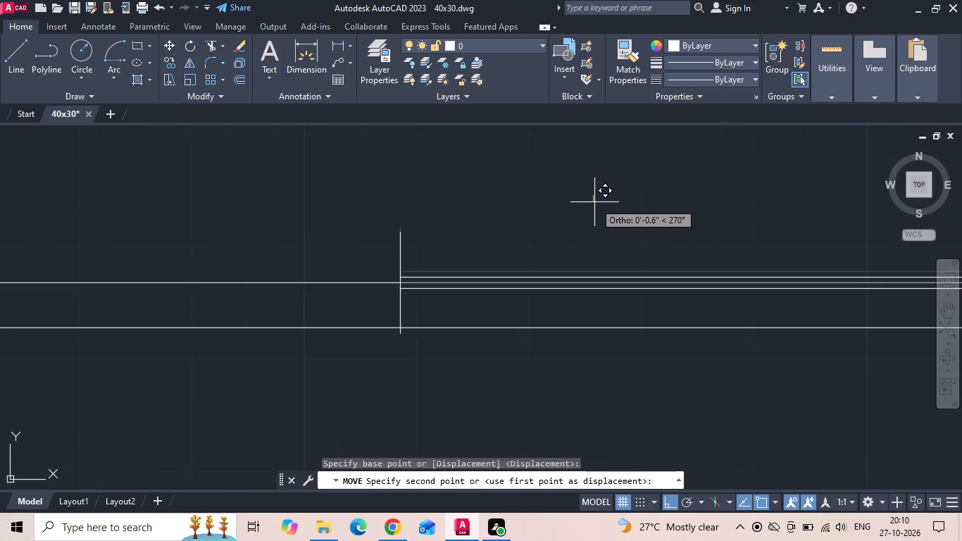
key(3)
key(Return)
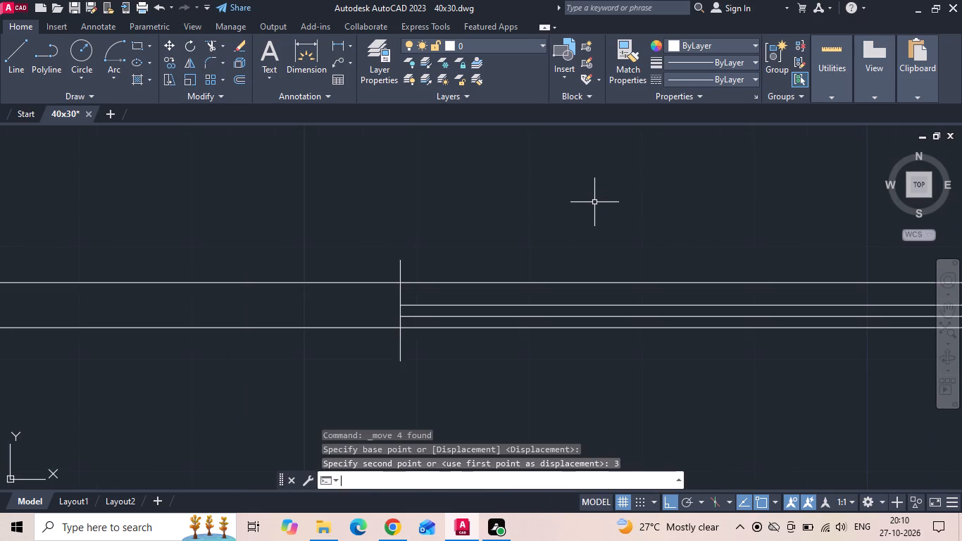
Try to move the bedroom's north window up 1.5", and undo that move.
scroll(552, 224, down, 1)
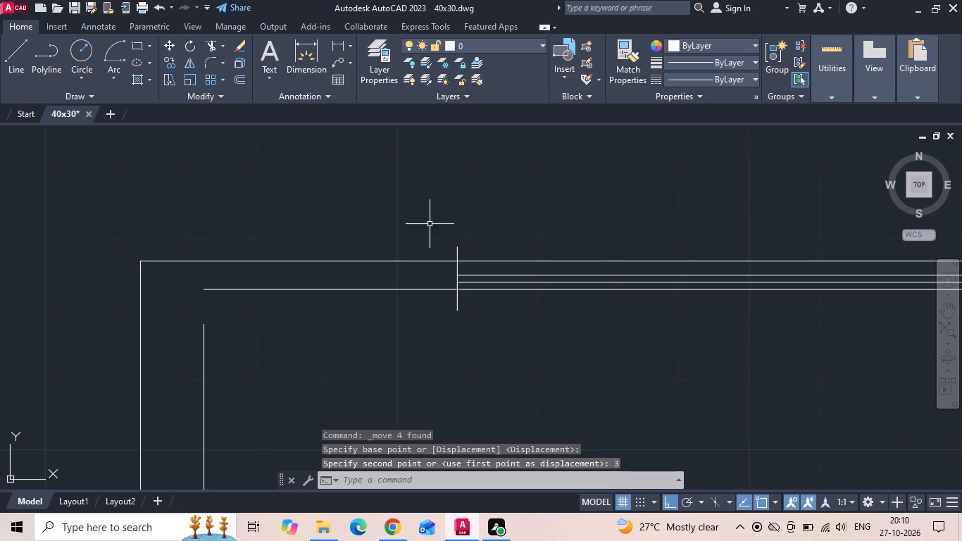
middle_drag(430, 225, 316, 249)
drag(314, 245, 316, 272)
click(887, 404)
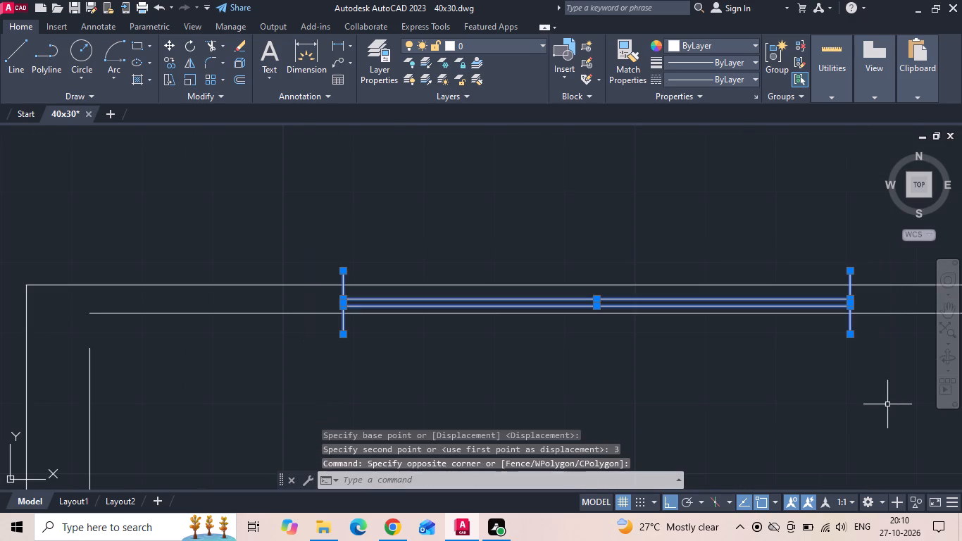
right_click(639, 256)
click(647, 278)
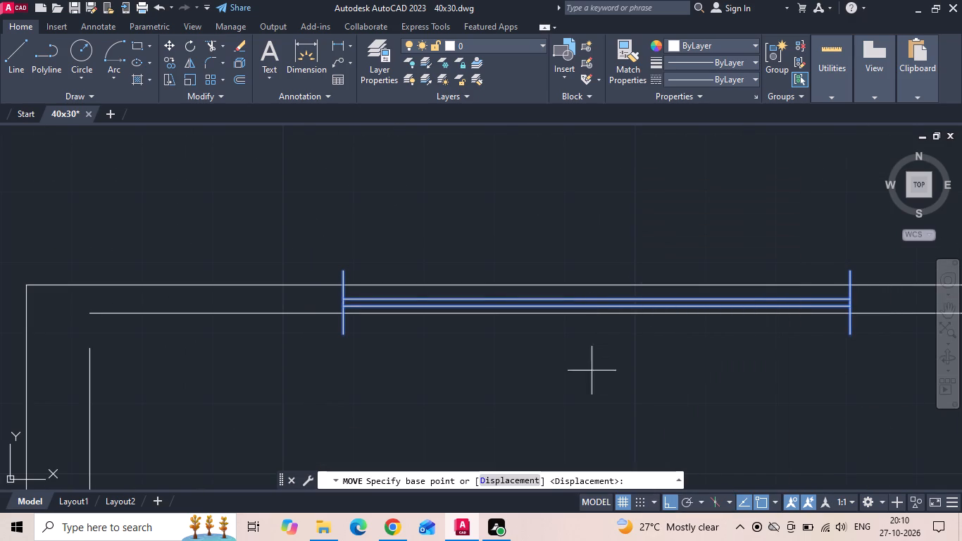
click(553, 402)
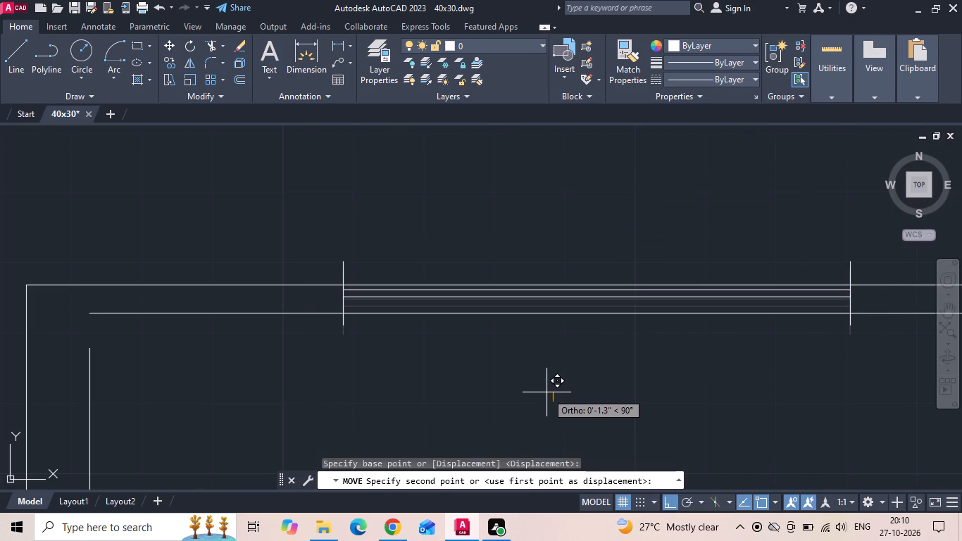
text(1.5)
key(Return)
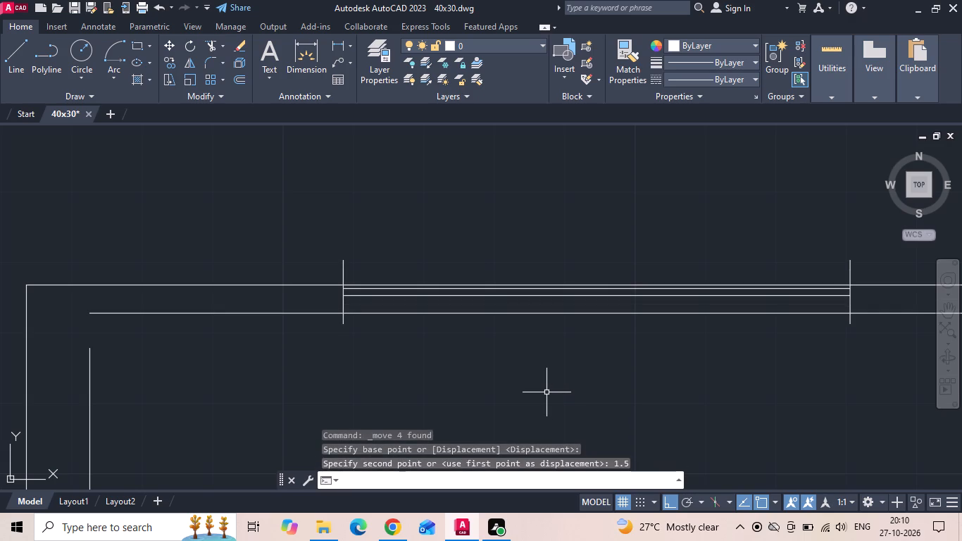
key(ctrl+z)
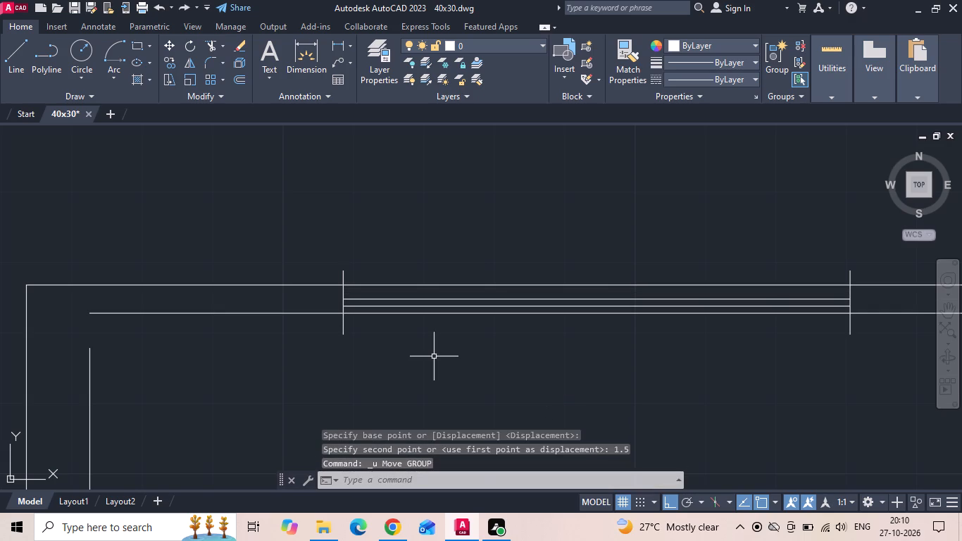
Draw a guide line across the north wall's thickness west of the window and another from its midpoint to the window's jamb line.
text(l)
key(space)
click(310, 292)
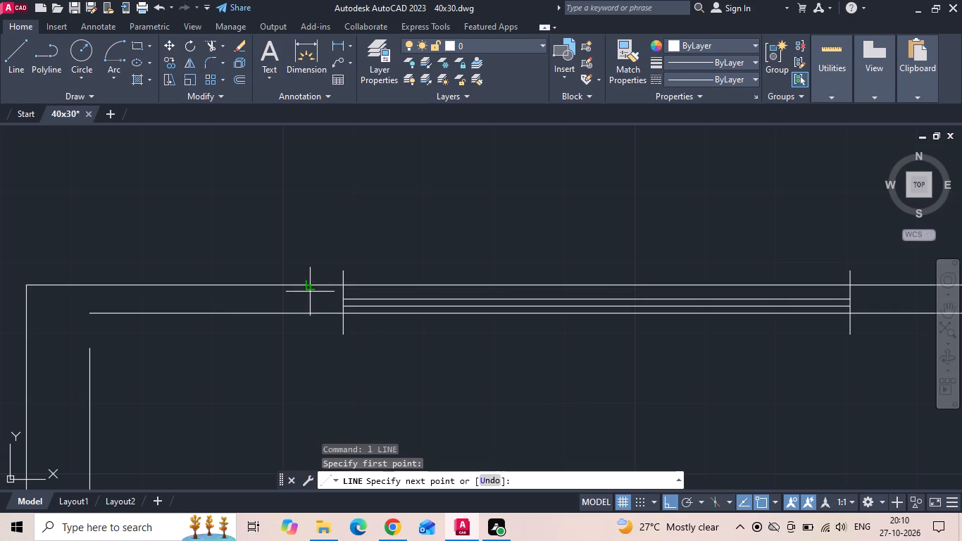
click(308, 314)
key(Escape)
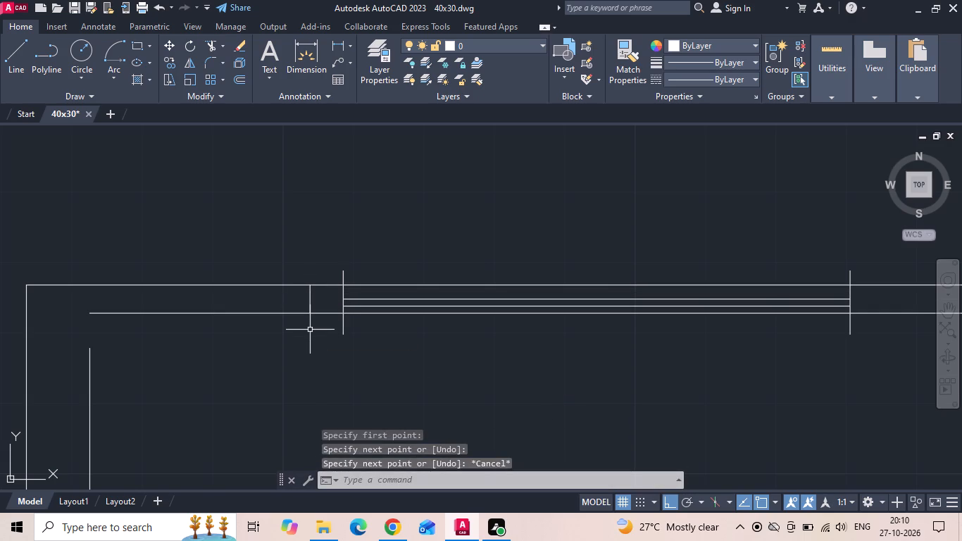
key(l)
key(space)
scroll(305, 310, up, 1)
click(311, 294)
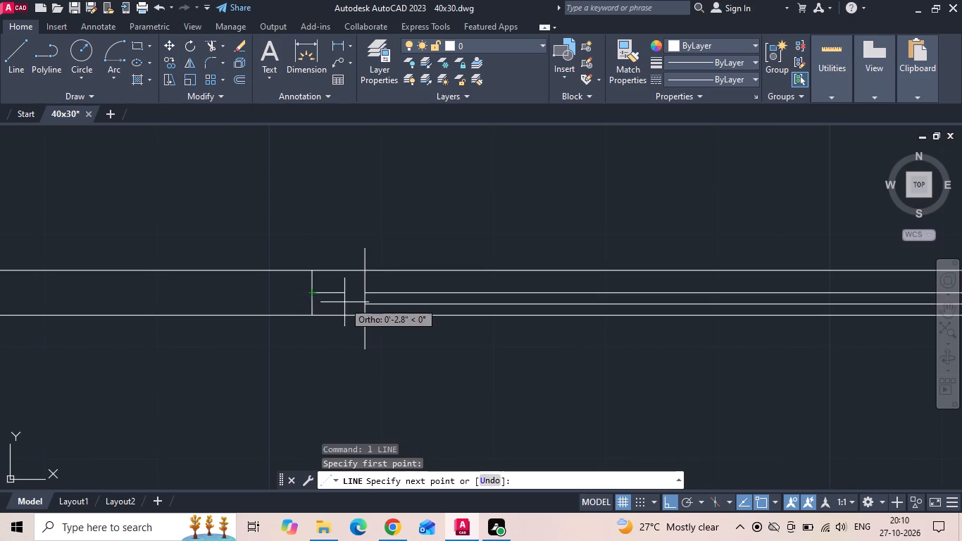
scroll(346, 302, up, 1)
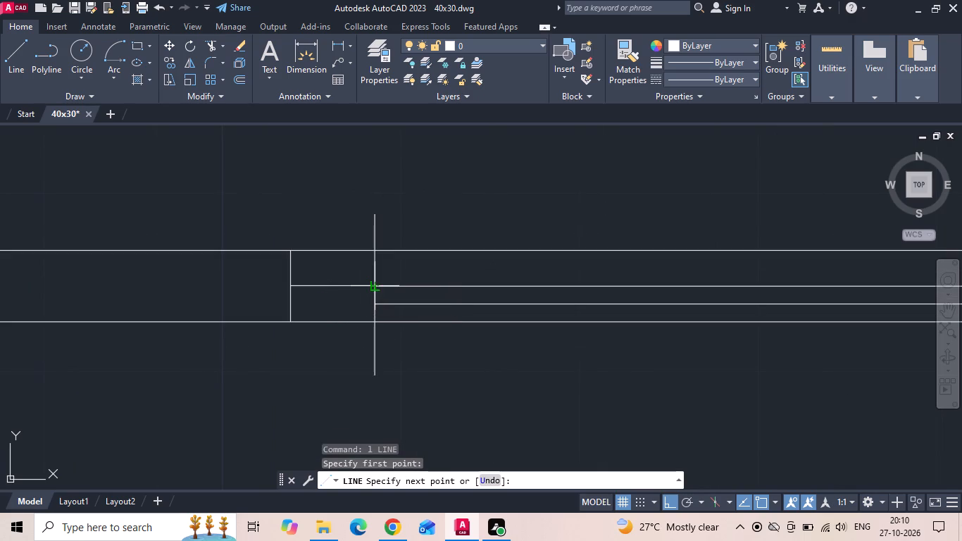
click(373, 285)
key(Escape)
Move the bedroom's north window symbol from the midpoint between its glass lines to the end of the wall-centre guide line.
scroll(357, 198, down, 1)
drag(357, 197, 362, 222)
scroll(396, 320, down, 1)
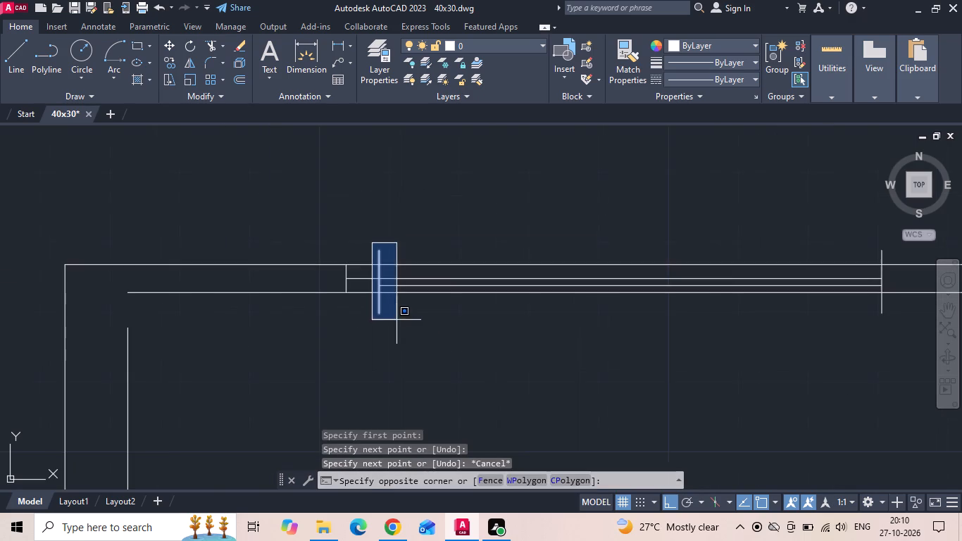
click(896, 369)
right_click(335, 209)
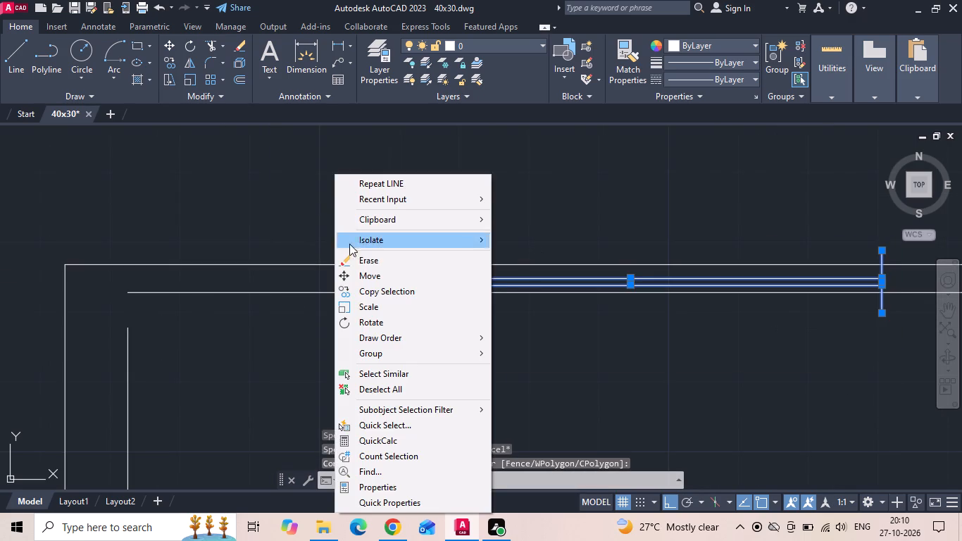
click(361, 270)
scroll(366, 272, up, 5)
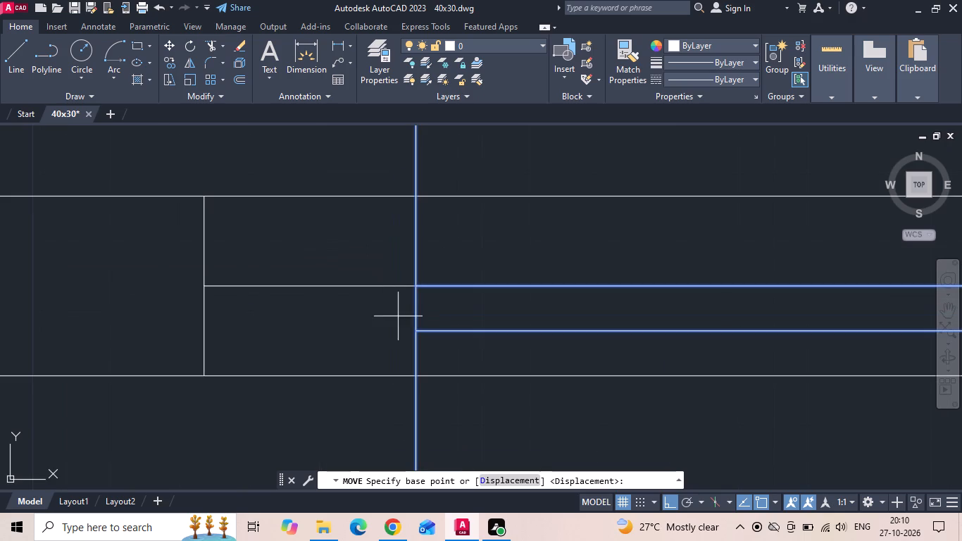
click(416, 310)
click(416, 280)
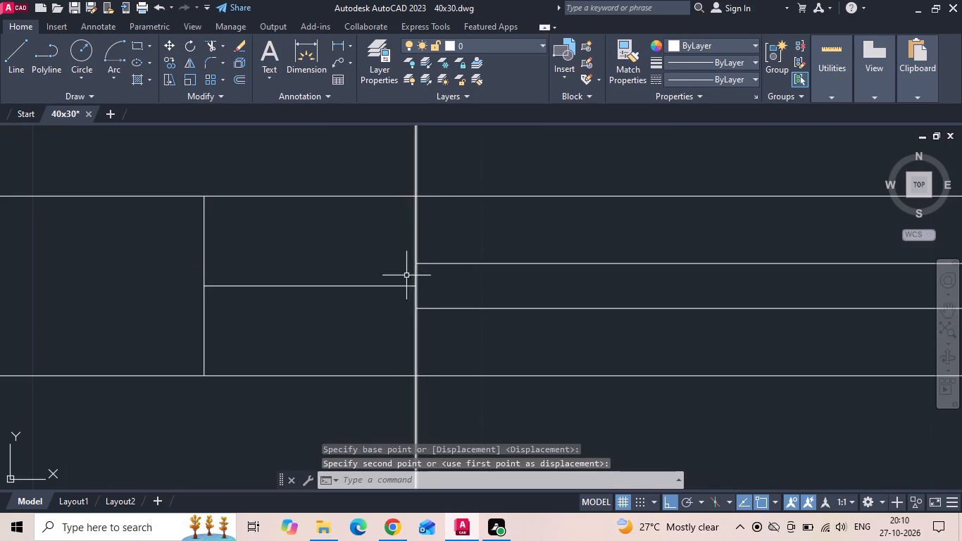
scroll(396, 255, down, 2)
click(494, 175)
key(Escape)
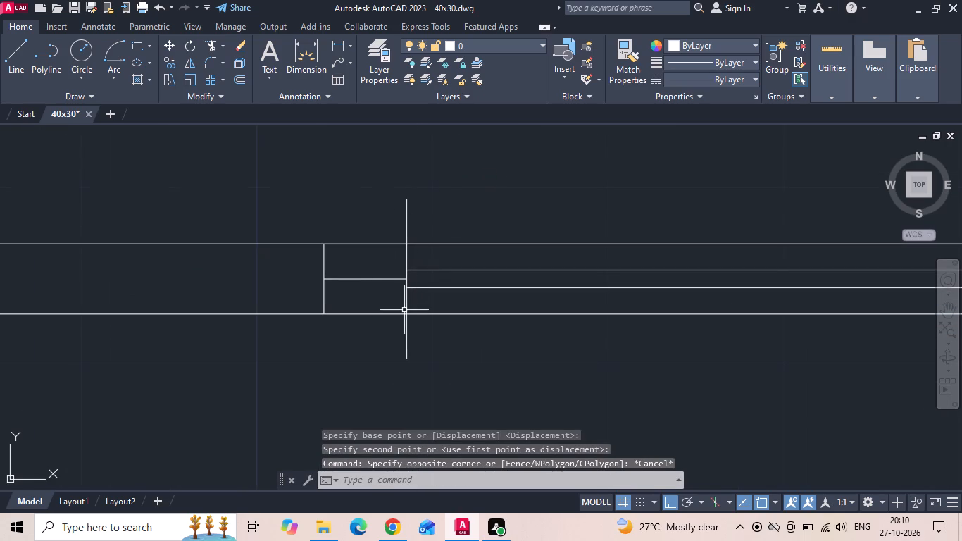
click(407, 311)
scroll(399, 279, up, 6)
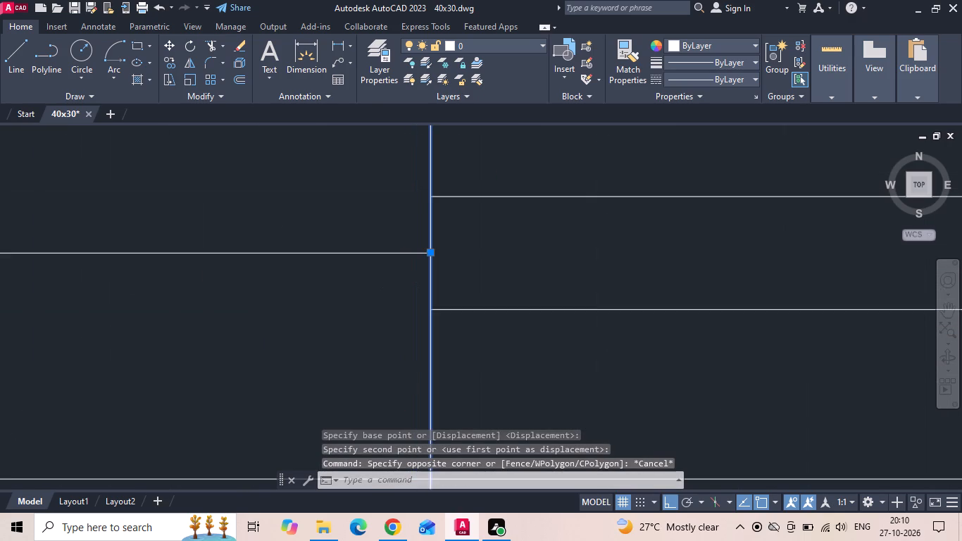
key(Escape)
Erase the two guide lines west of the bedroom's north window.
scroll(402, 294, down, 4)
drag(369, 269, 338, 296)
click(288, 313)
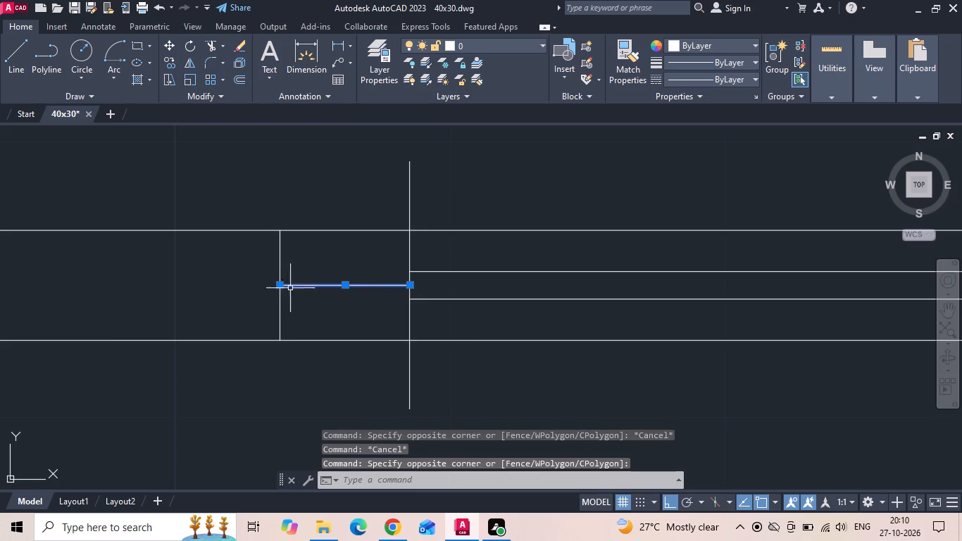
click(292, 278)
click(253, 259)
key(Delete)
Trim the north window's jamb lines where they project beyond both faces of the bedroom wall.
scroll(253, 259, down, 5)
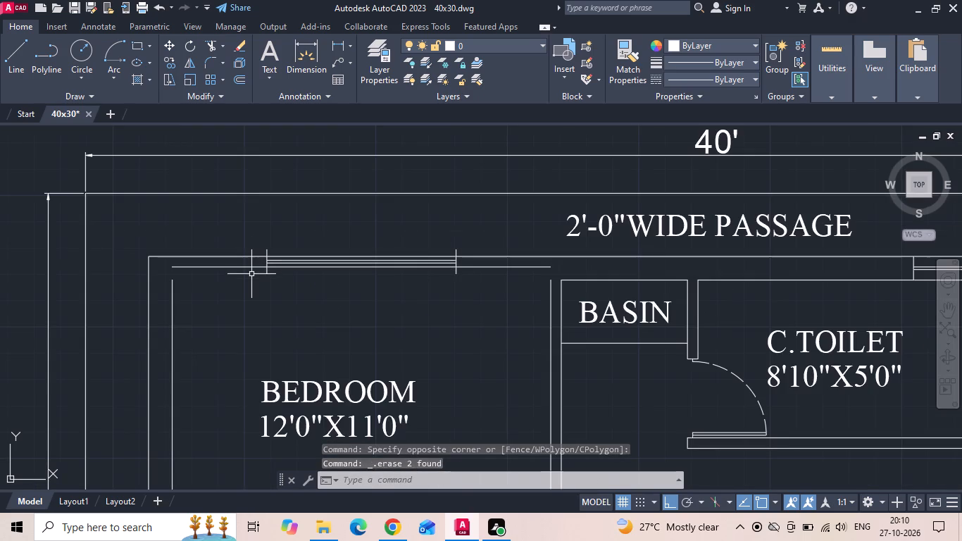
text(tr)
key(space)
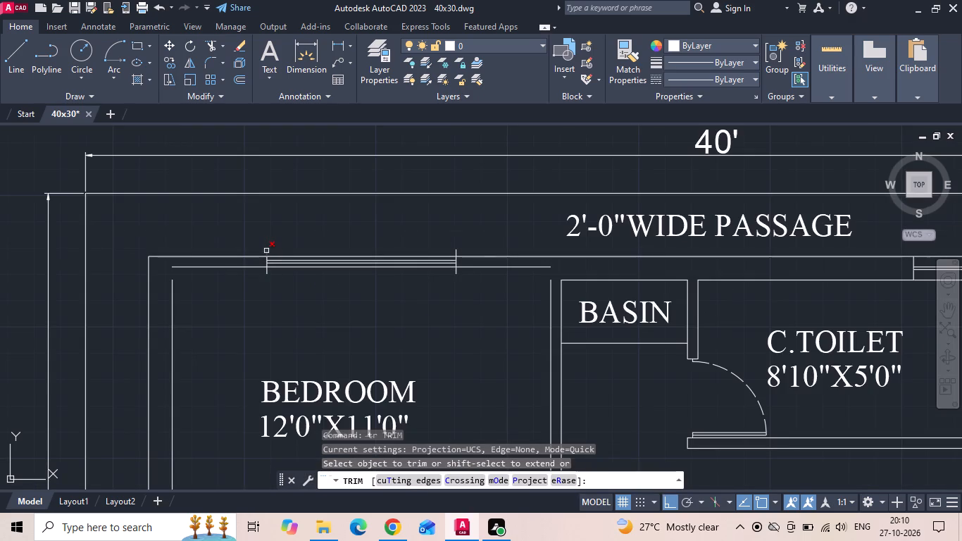
click(266, 251)
click(457, 249)
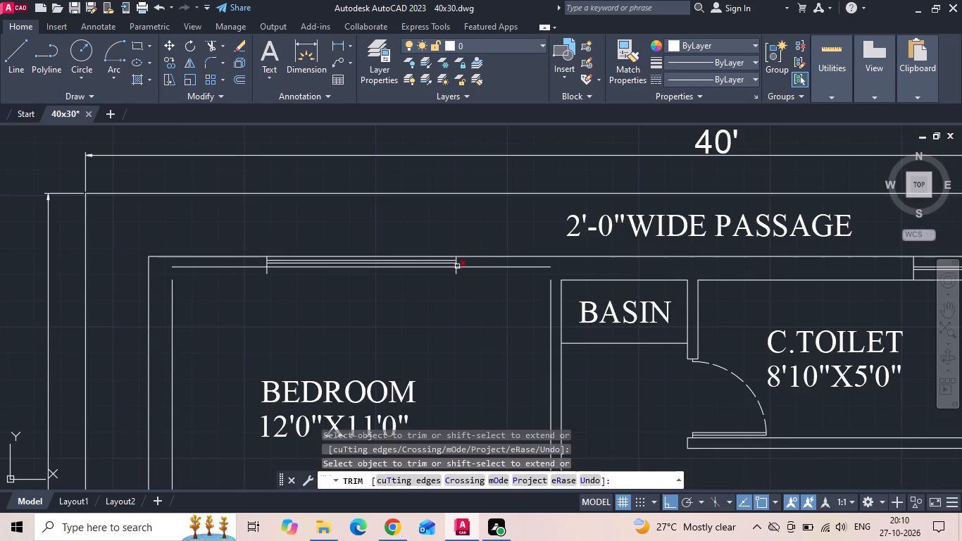
click(456, 273)
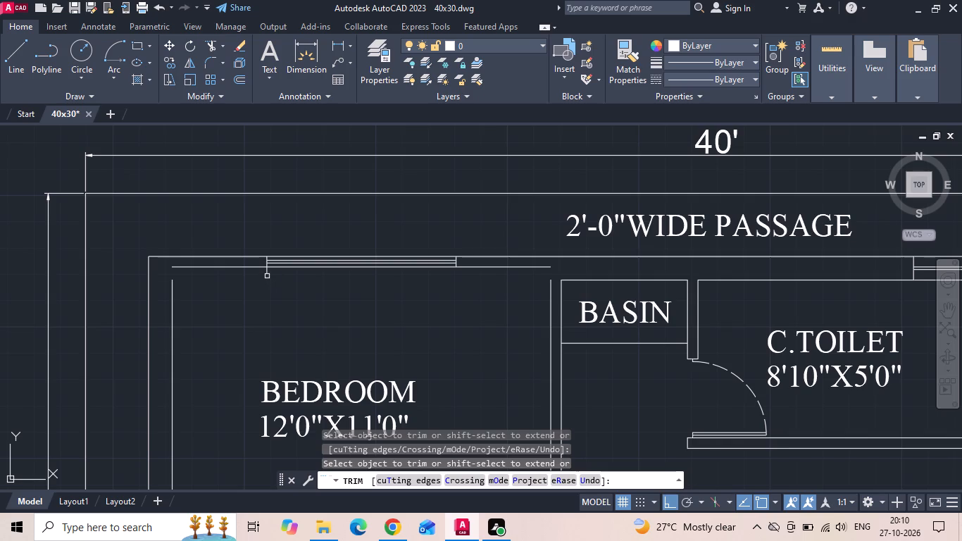
click(267, 275)
key(Escape)
Fillet the bedroom's inner north and east wall lines into a square corner with zero radius.
key(f)
key(space)
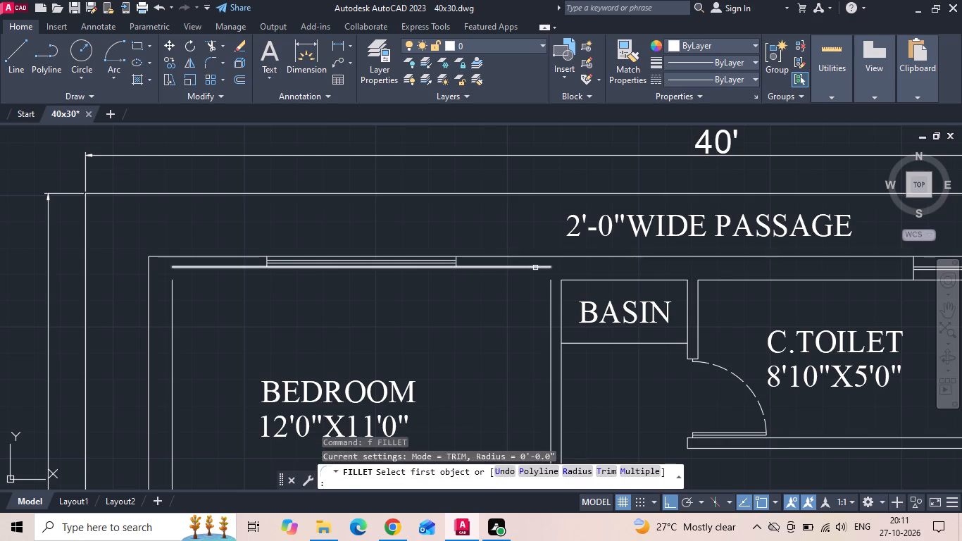
click(537, 267)
click(549, 285)
Move the inner line of the bedroom's west wall 5" west in the lower plan copy.
scroll(506, 305, down, 3)
scroll(506, 309, up, 2)
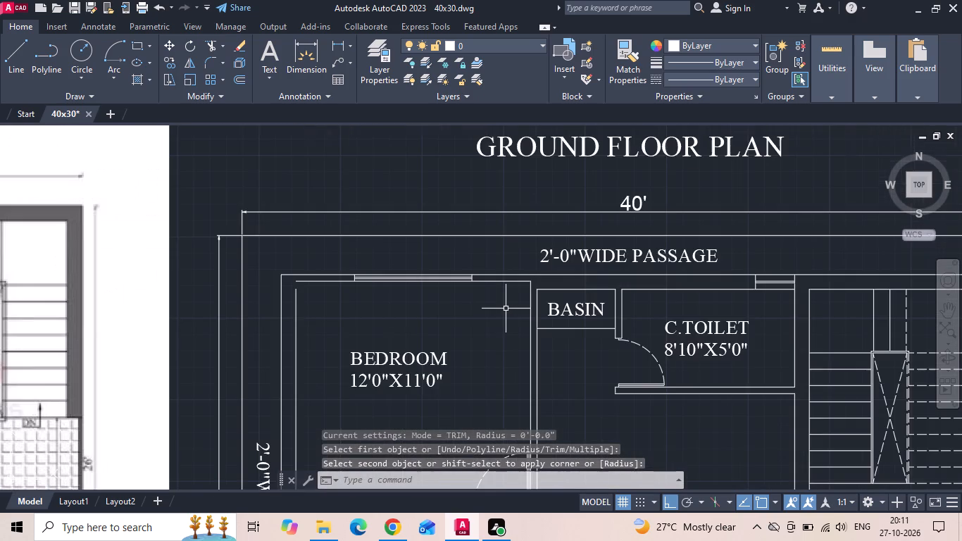
scroll(514, 298, down, 2)
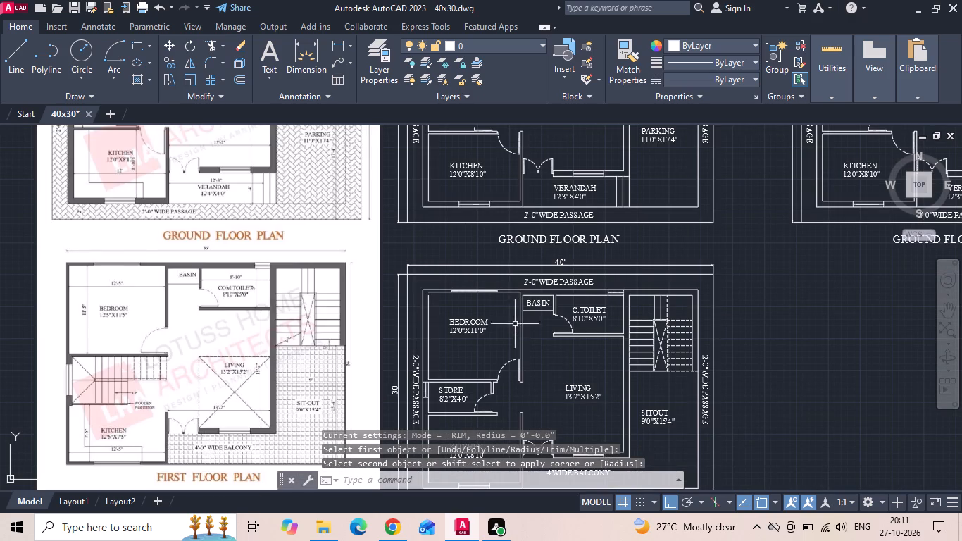
middle_drag(516, 335, 635, 286)
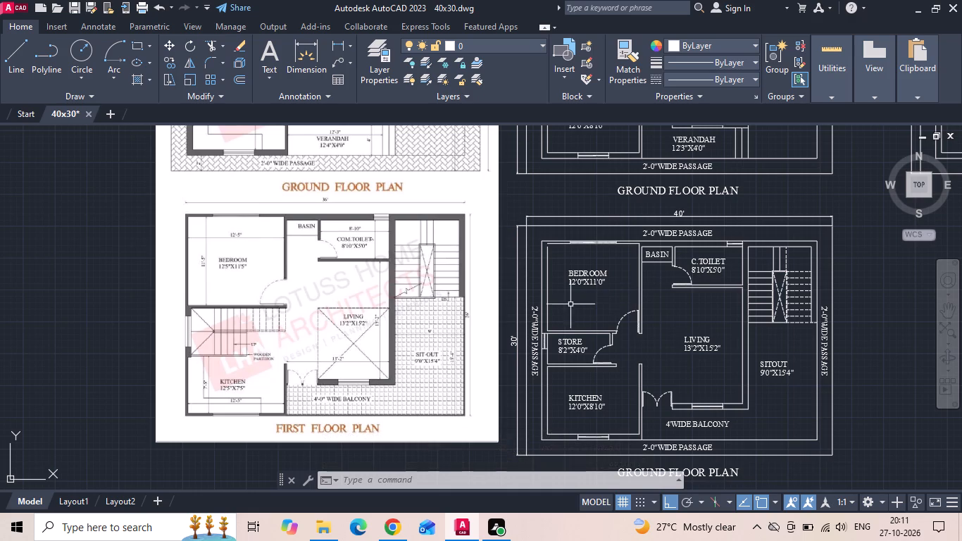
scroll(567, 304, up, 2)
click(522, 261)
right_click(522, 260)
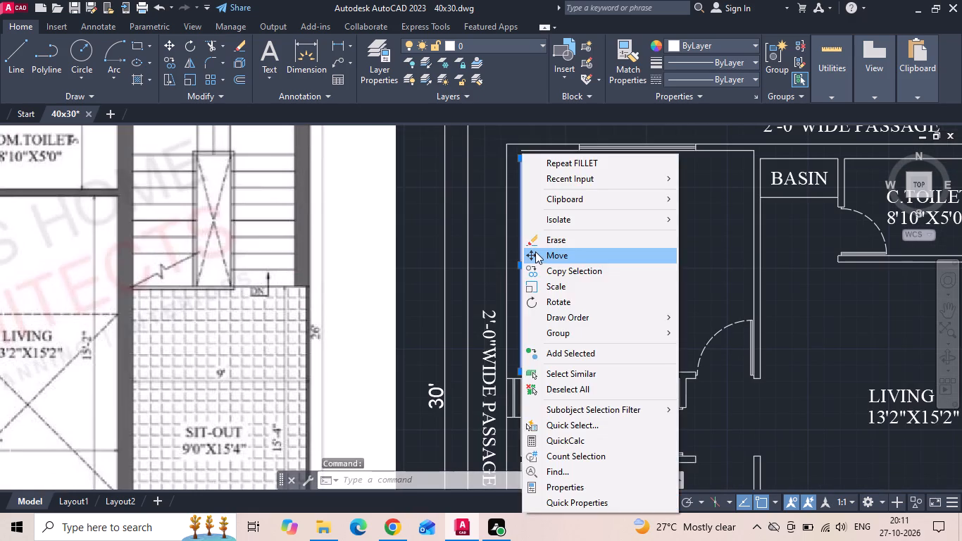
click(535, 251)
click(627, 322)
text(5)
key(space)
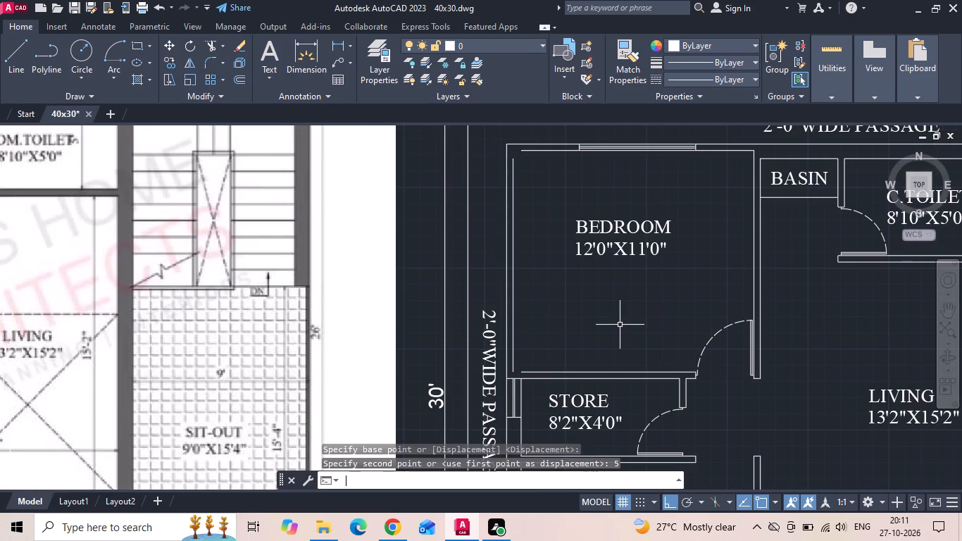
Fillet the bedroom's inner north and west wall lines into a square corner with zero radius.
key(f)
key(space)
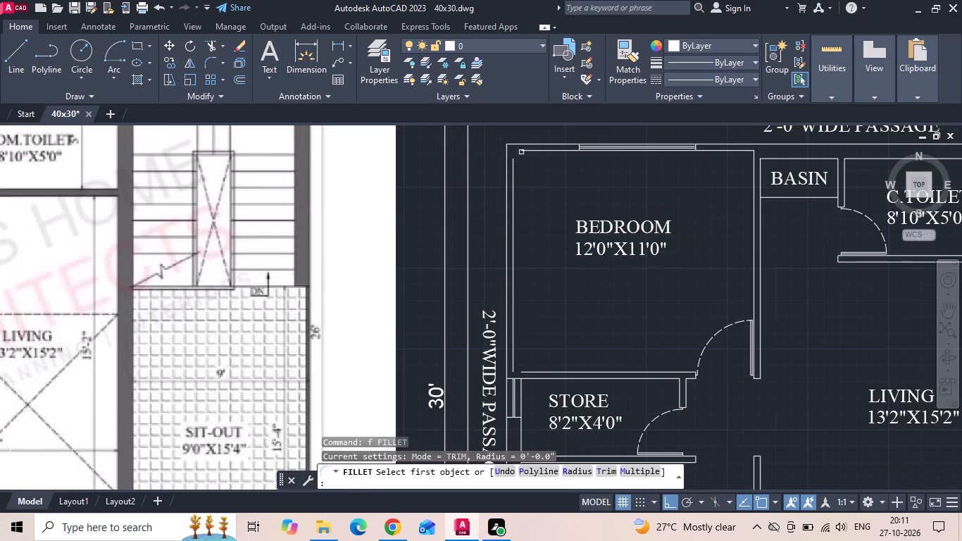
click(524, 152)
click(514, 185)
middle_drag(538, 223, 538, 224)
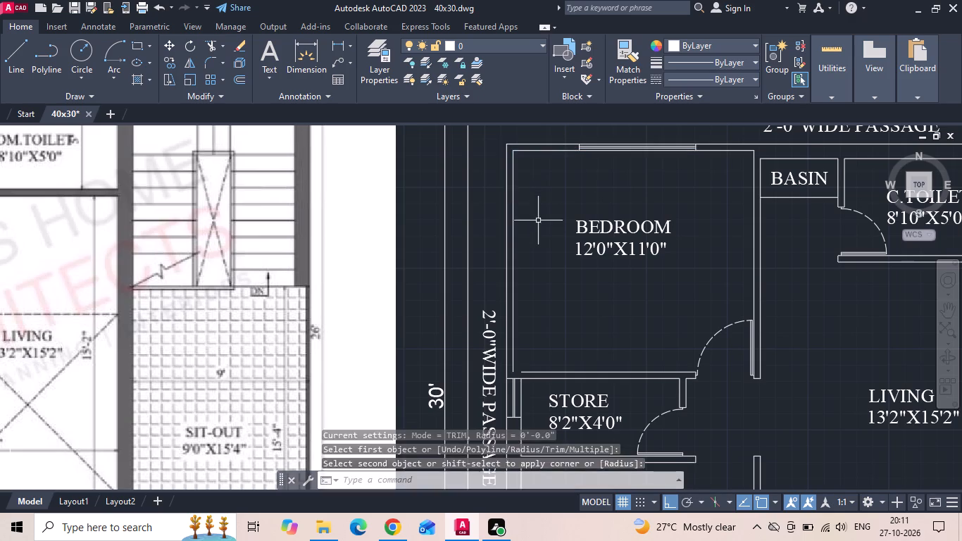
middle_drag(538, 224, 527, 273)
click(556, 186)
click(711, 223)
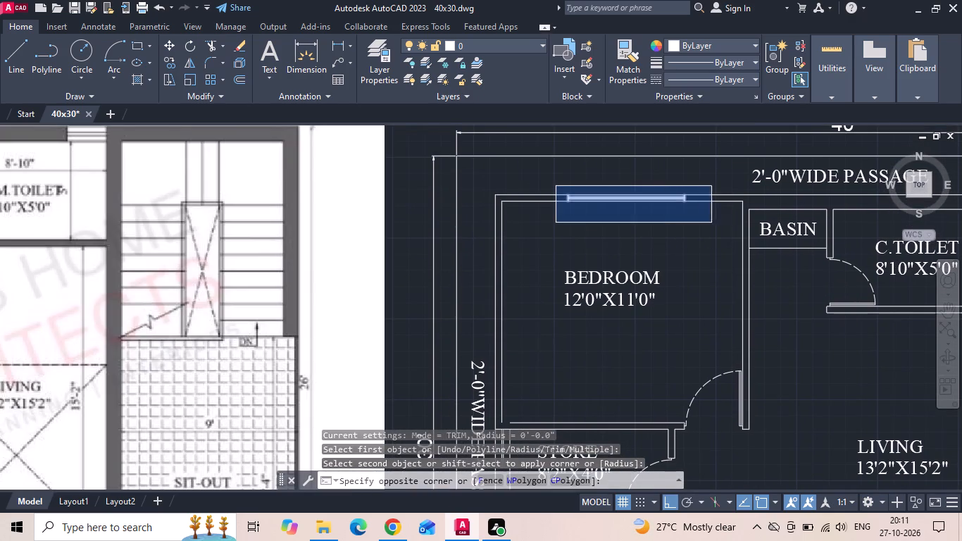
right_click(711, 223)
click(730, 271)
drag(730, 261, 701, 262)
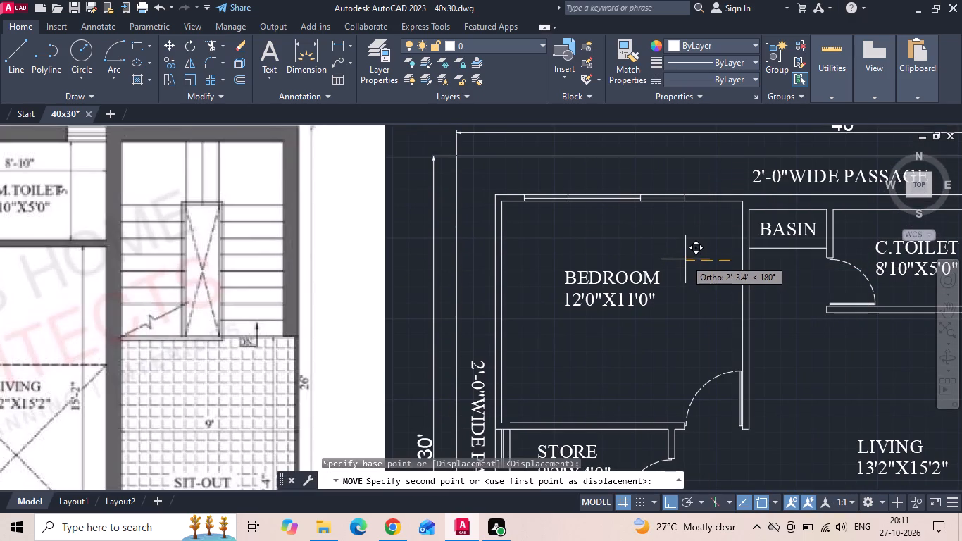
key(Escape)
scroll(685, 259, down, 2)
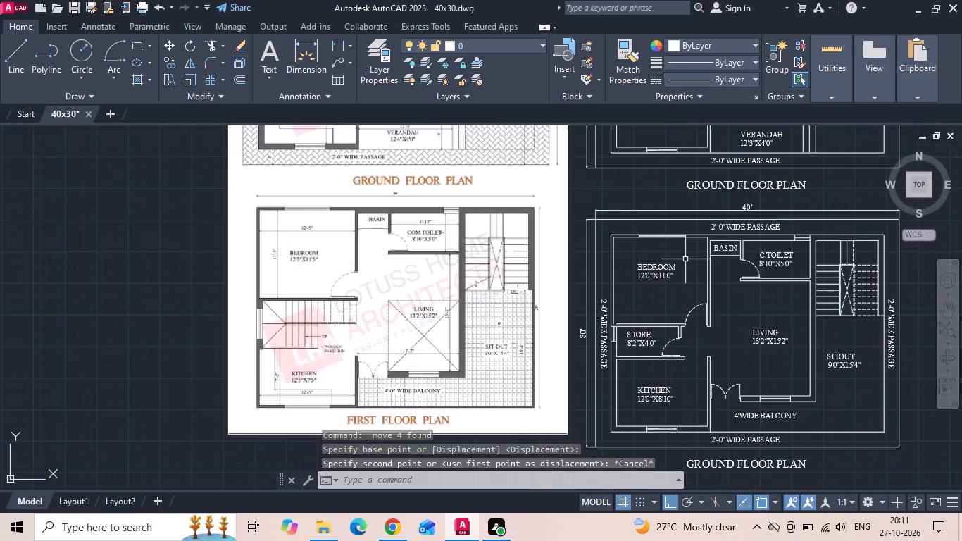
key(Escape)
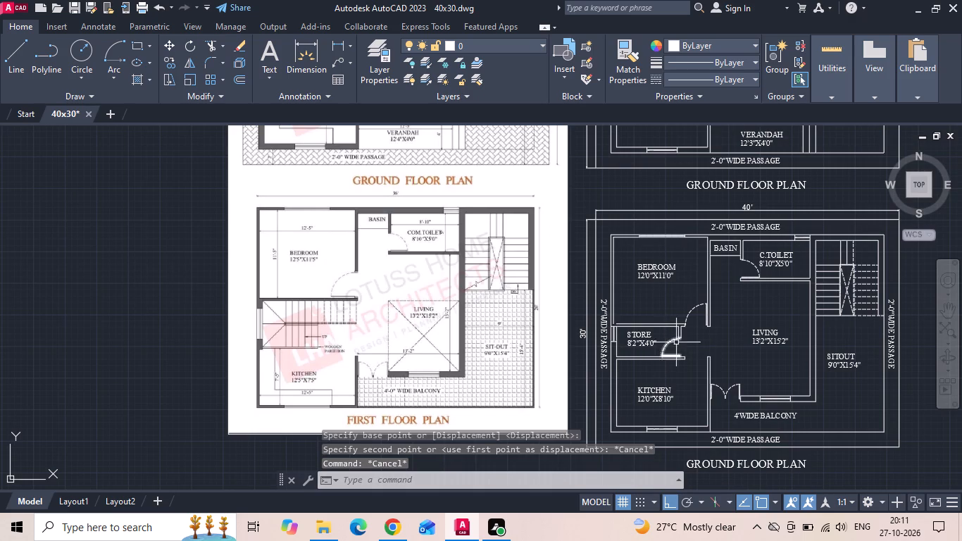
Rotate the bedroom door symbol by 90°.
scroll(716, 342, up, 2)
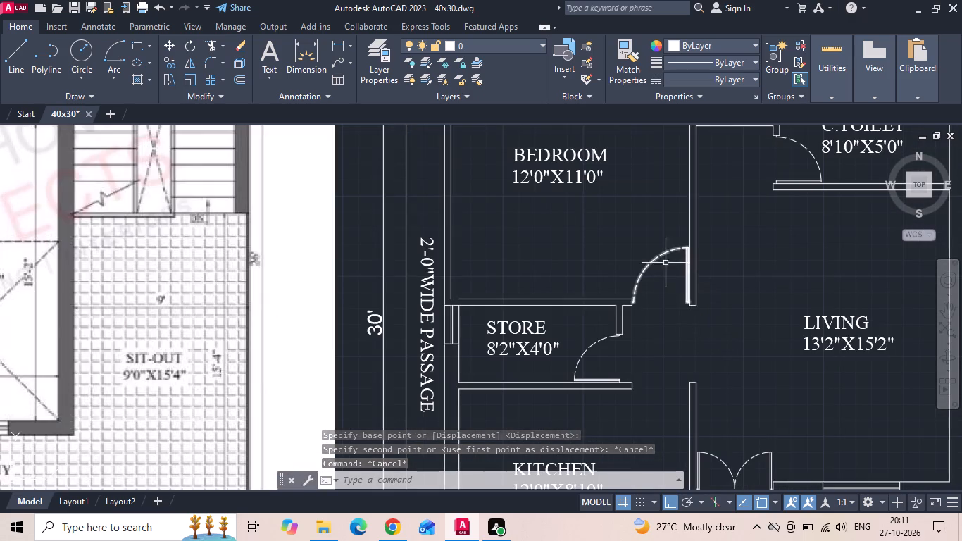
click(655, 256)
right_click(655, 256)
click(673, 297)
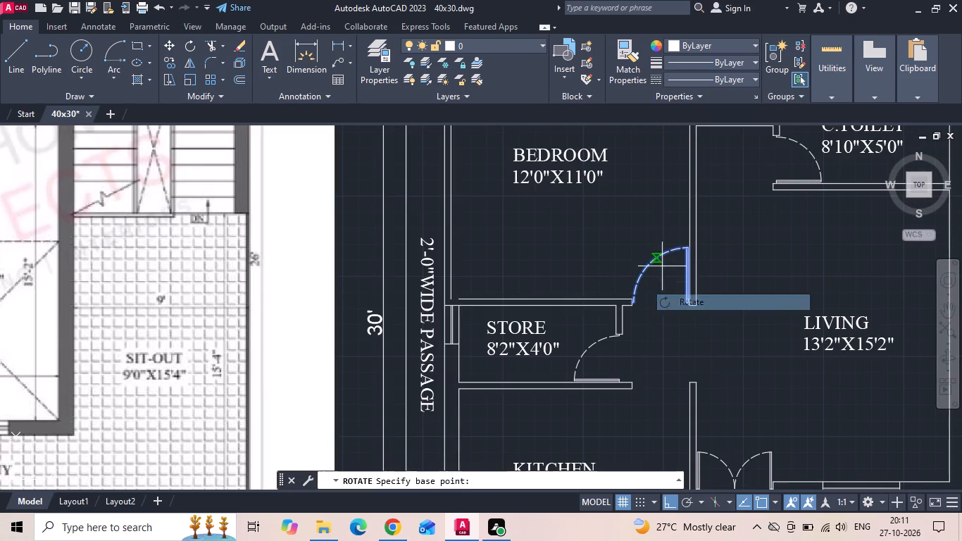
click(659, 233)
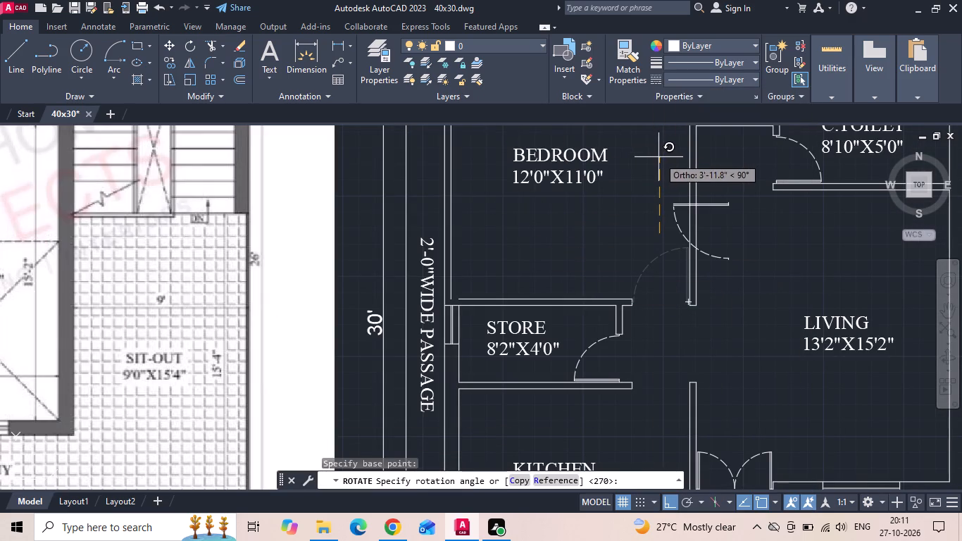
click(658, 157)
Mirror the rotated bedroom door about a horizontal line and erase the source door.
click(681, 204)
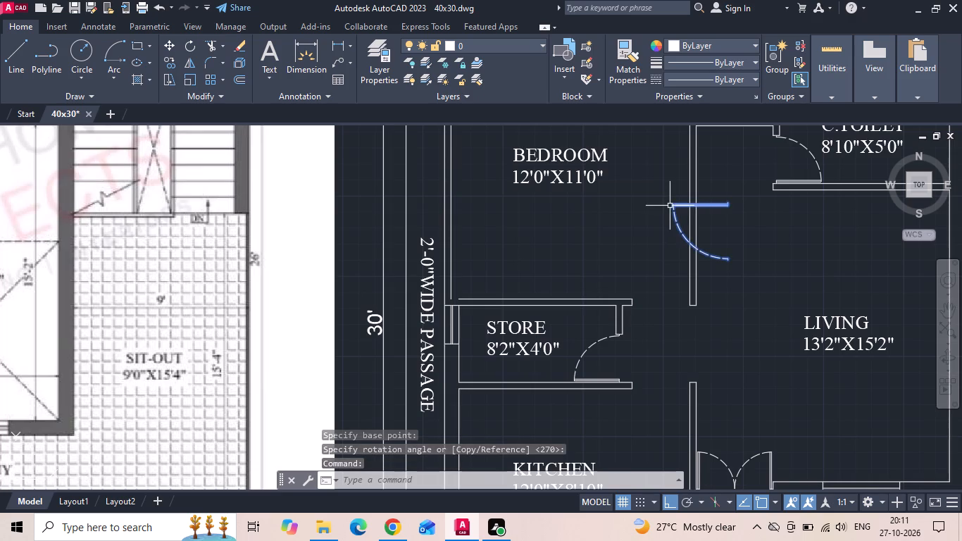
text(mi)
key(space)
click(649, 270)
click(636, 275)
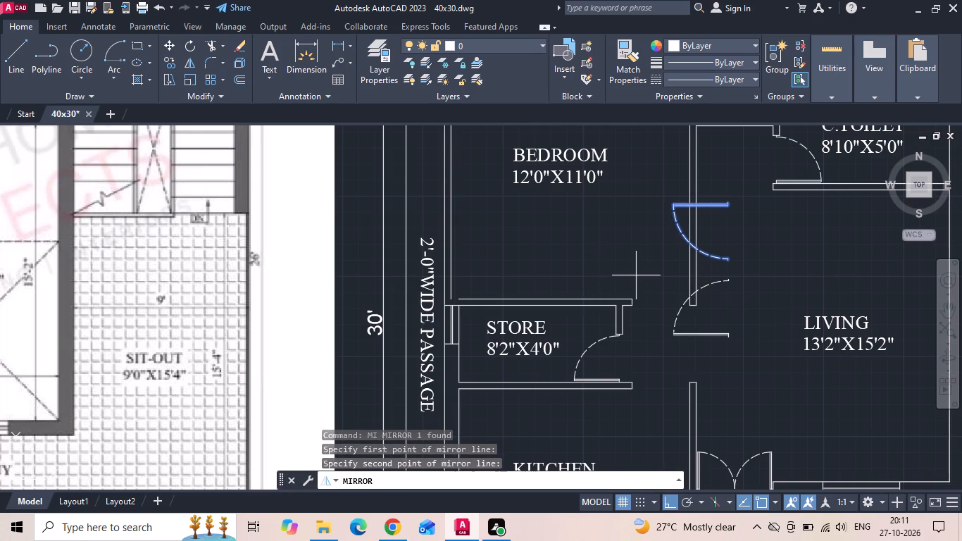
text(y)
key(space)
Erase the end caps of the bedroom–store wall and the bedroom's east wall at the old door opening.
scroll(656, 282, down, 2)
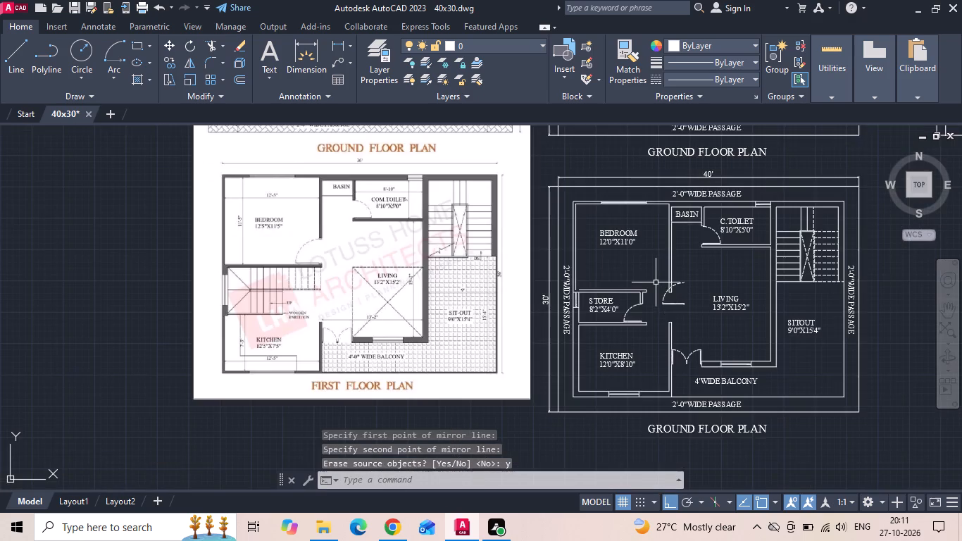
scroll(670, 286, up, 4)
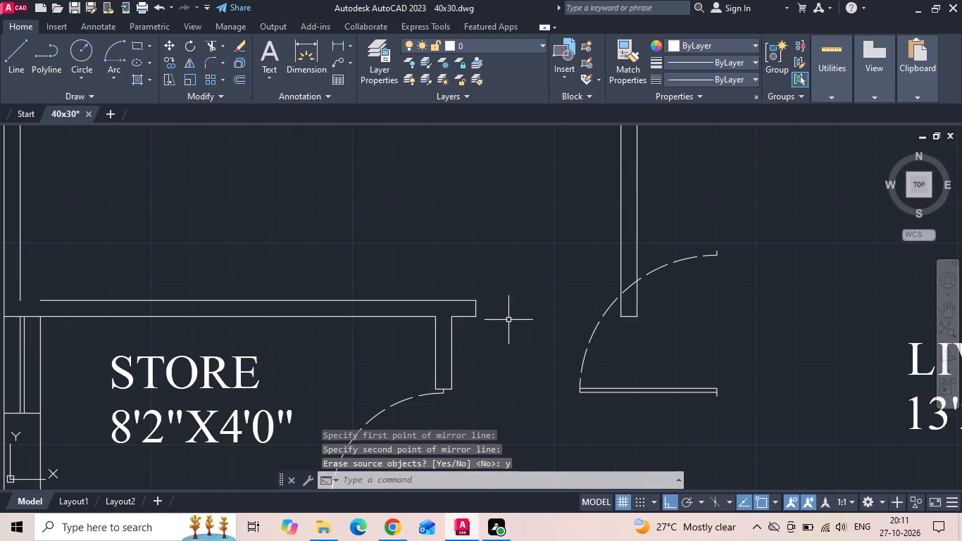
click(495, 313)
click(465, 306)
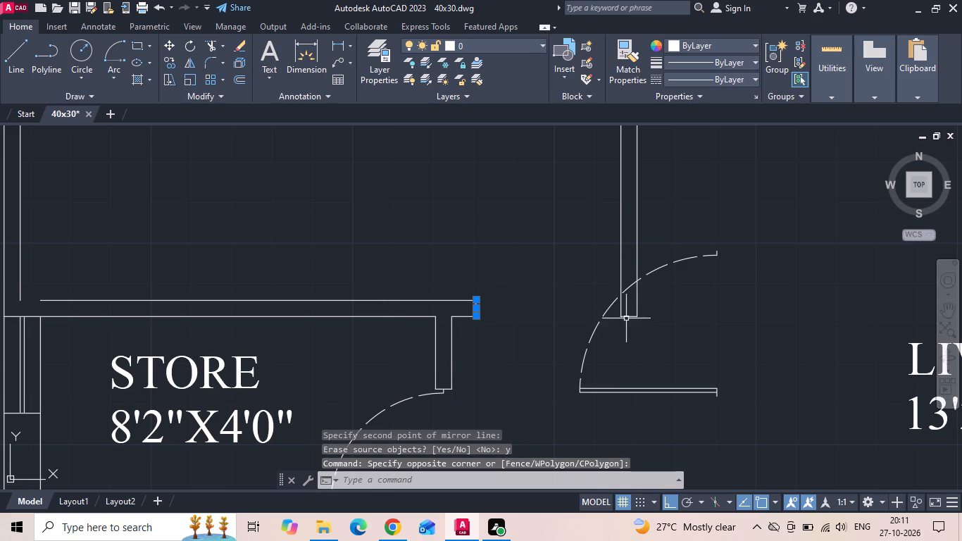
click(627, 318)
key(Delete)
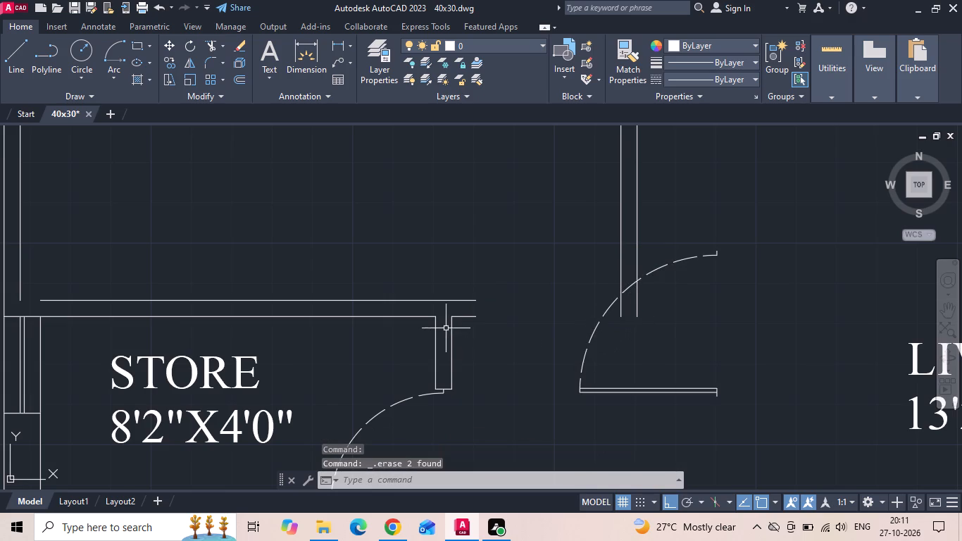
Erase the store's short east wall lines and the short wall line beside them below the bedroom.
click(477, 315)
key(Delete)
click(465, 354)
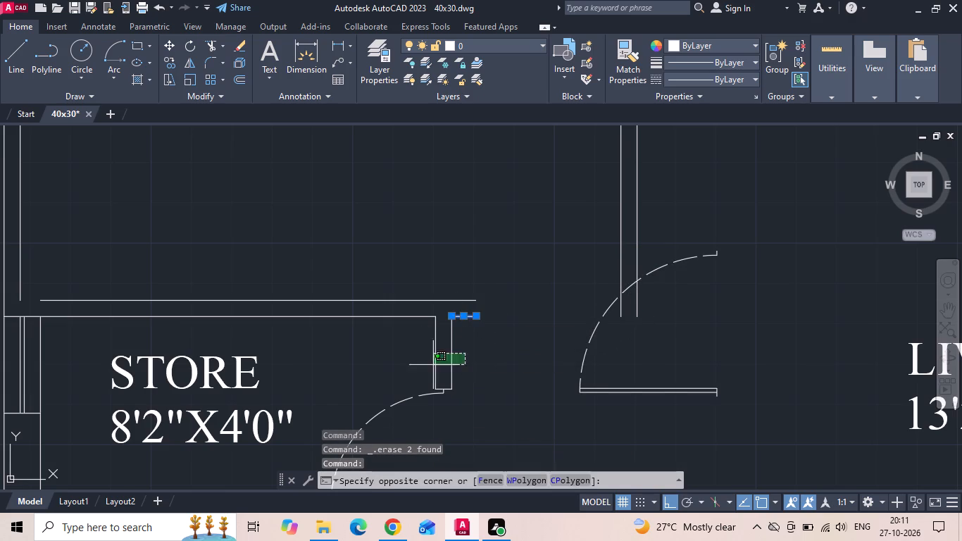
click(404, 373)
key(Delete)
Extend both lines of the bedroom–store wall eastward to meet the bedroom's east wall lines.
text(ex)
key(space)
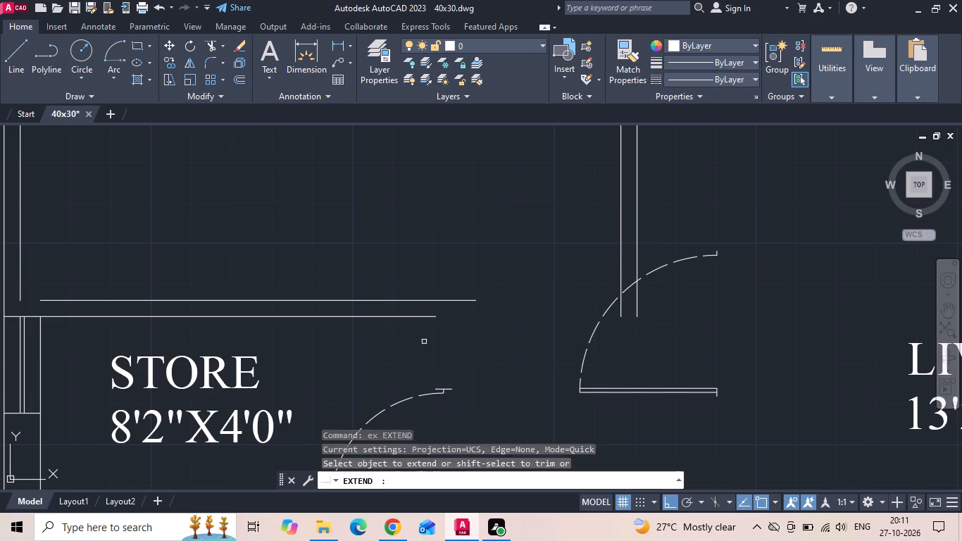
drag(424, 342, 439, 294)
drag(551, 313, 552, 323)
click(549, 327)
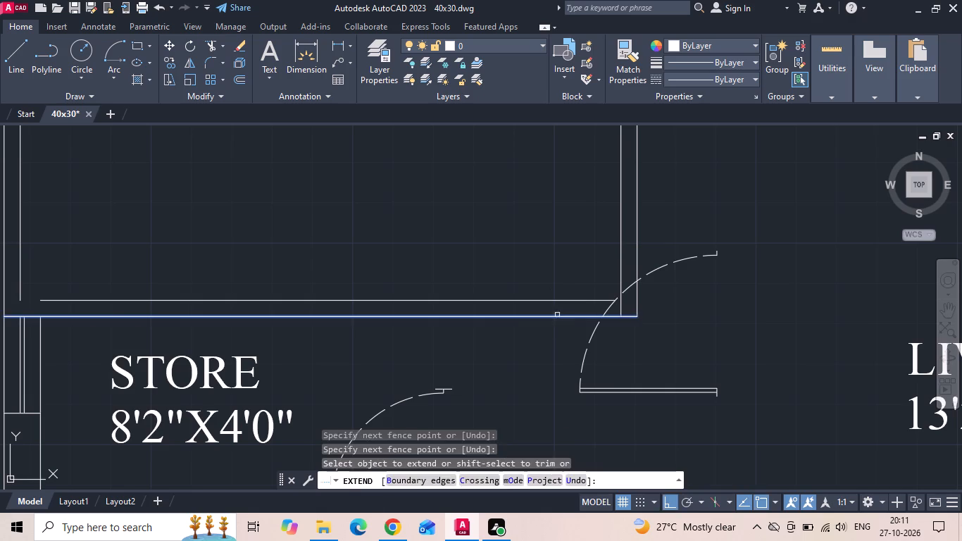
drag(582, 273, 564, 352)
click(573, 301)
key(Escape)
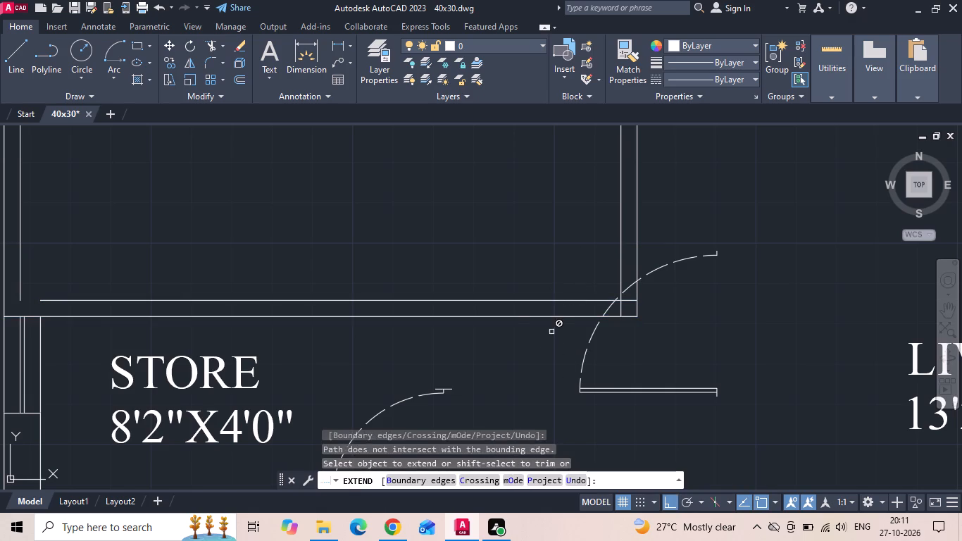
Offset the upper line of the bedroom–store wall 3' into the bedroom to mark the door opening.
text(o 3')
key(Return)
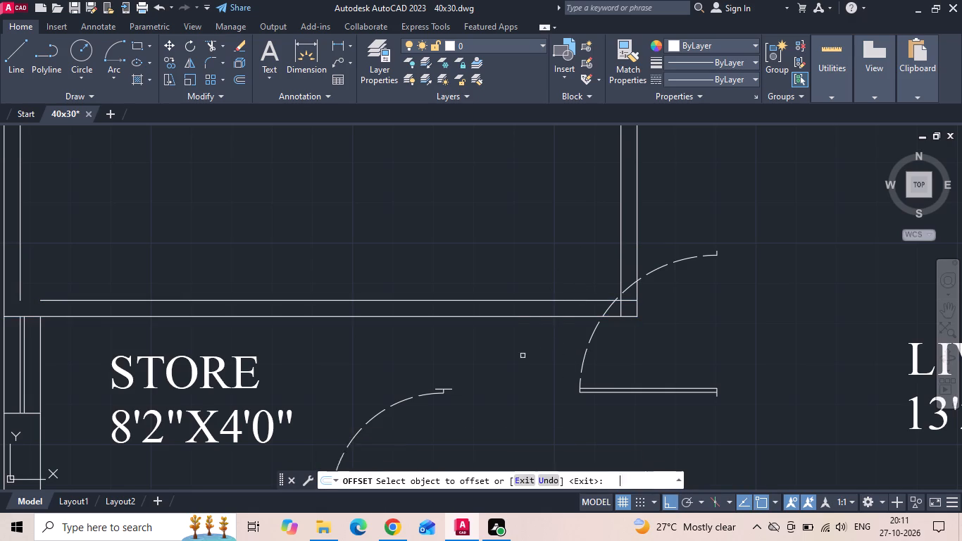
click(582, 300)
click(587, 281)
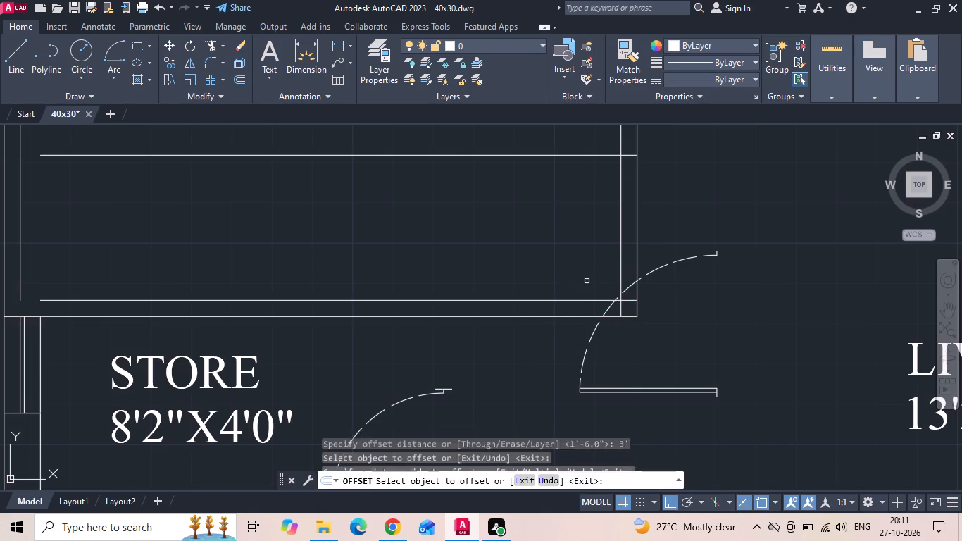
key(Escape)
Trim the bedroom's east wall lines below the offset line and cut that line back to a jamb cap.
text(tr)
key(space)
drag(582, 252, 679, 249)
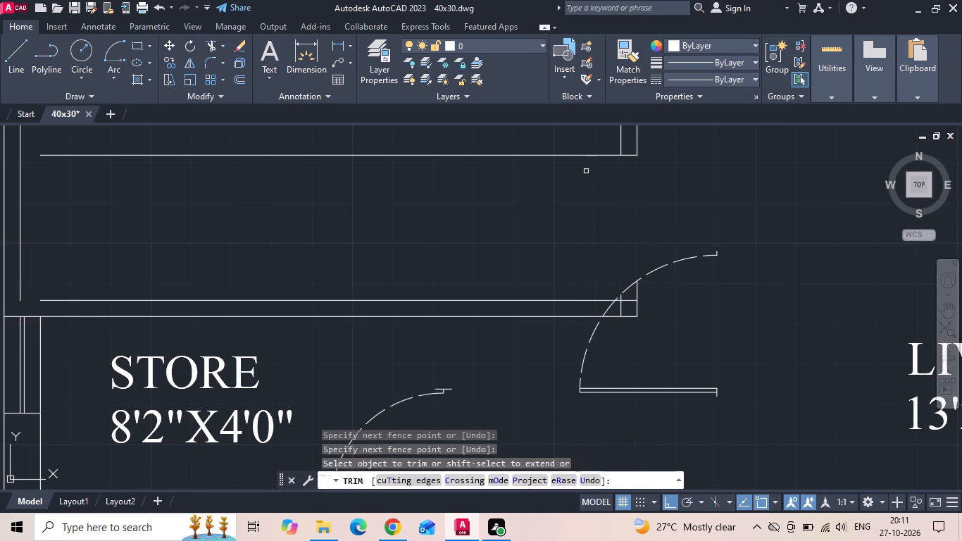
click(585, 161)
click(590, 135)
Trim the leftover east wall stubs and the inner line crossing the end of the bedroom–store wall.
scroll(657, 316, up, 2)
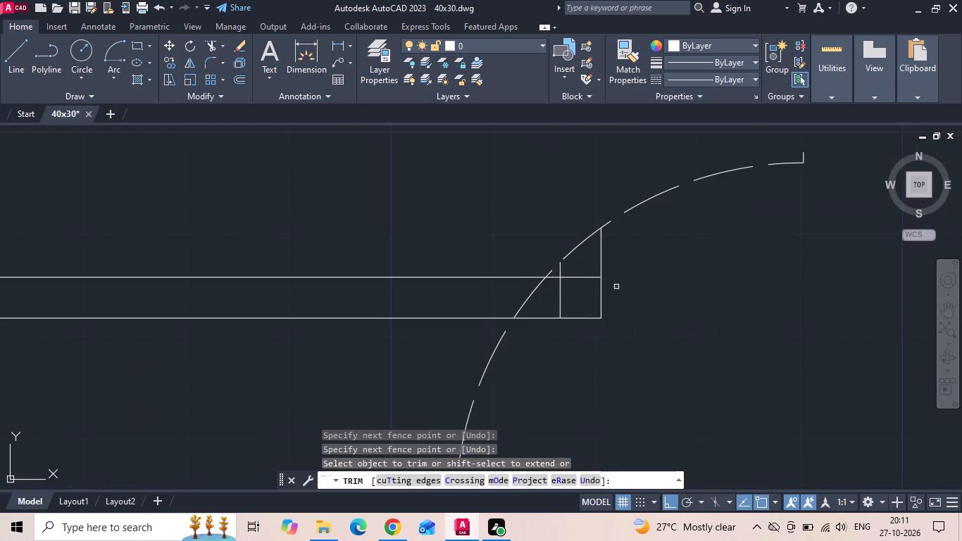
scroll(595, 280, up, 2)
drag(502, 258, 750, 259)
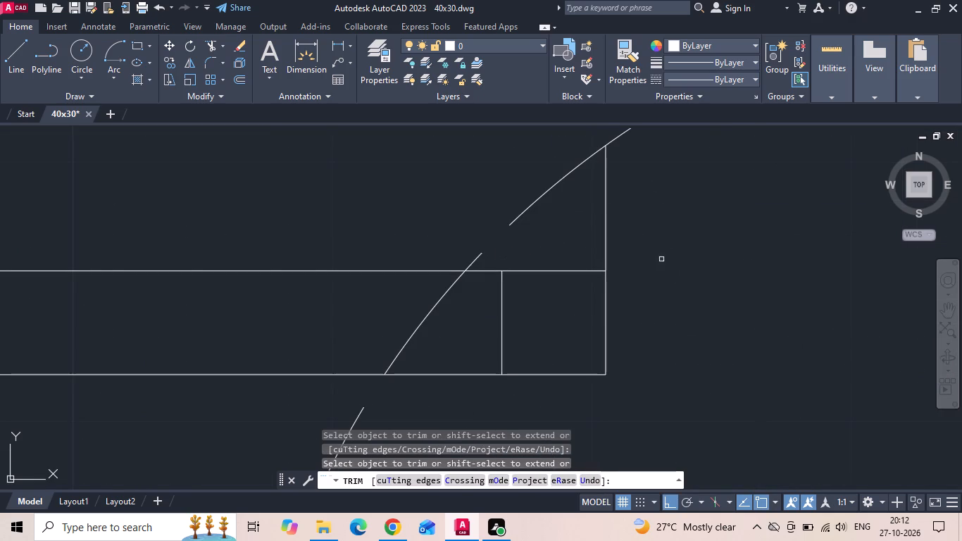
drag(640, 259, 625, 259)
click(604, 256)
click(625, 240)
drag(551, 326, 515, 330)
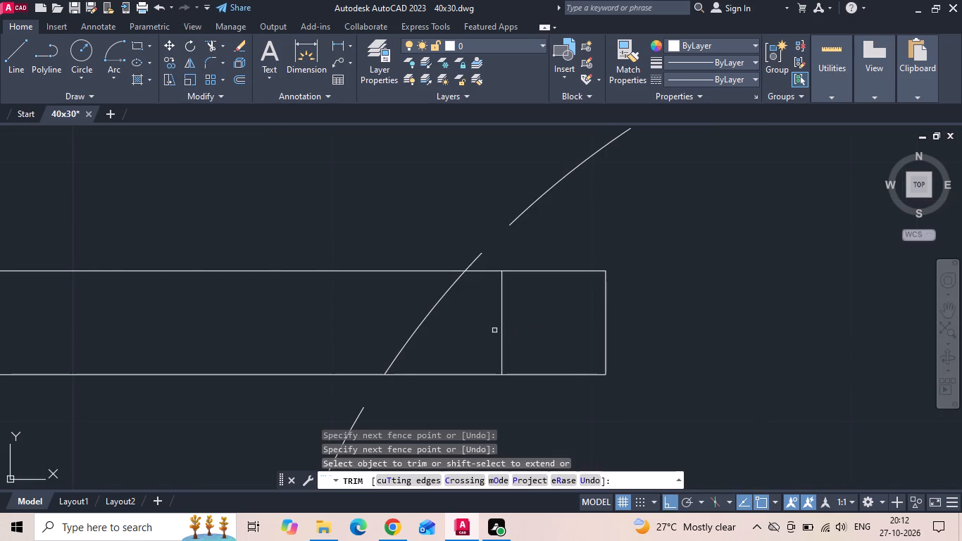
drag(492, 329, 551, 325)
scroll(549, 325, down, 4)
key(Escape)
Move the bedroom door symbol into the new opening, placing its arc end at the middle of the upper jamb.
click(607, 296)
click(585, 243)
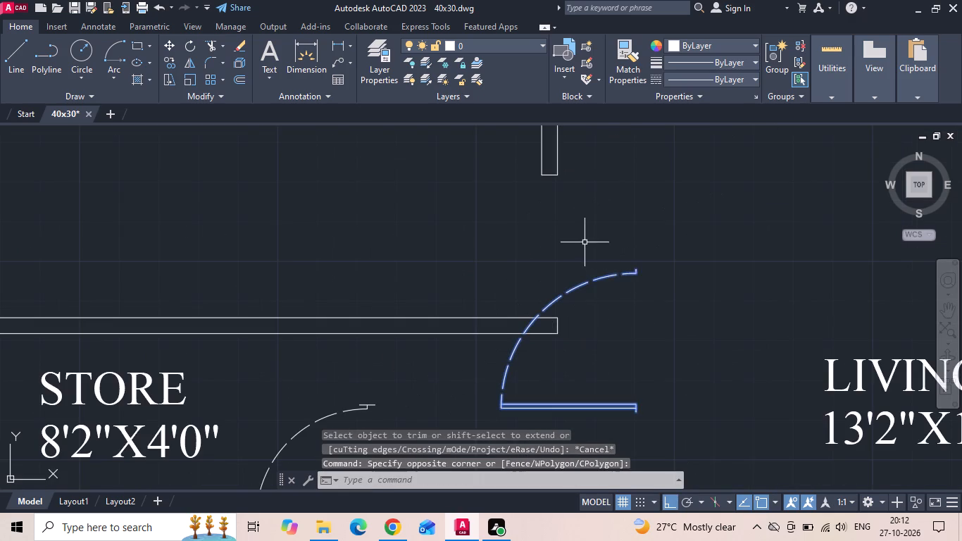
right_click(585, 242)
click(606, 256)
scroll(656, 224, up, 2)
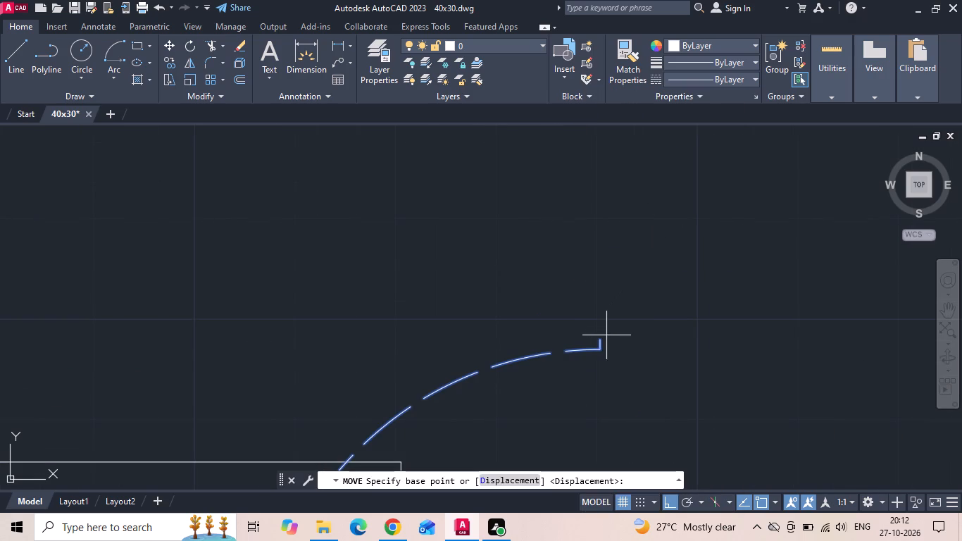
click(605, 337)
scroll(605, 340, down, 2)
click(519, 247)
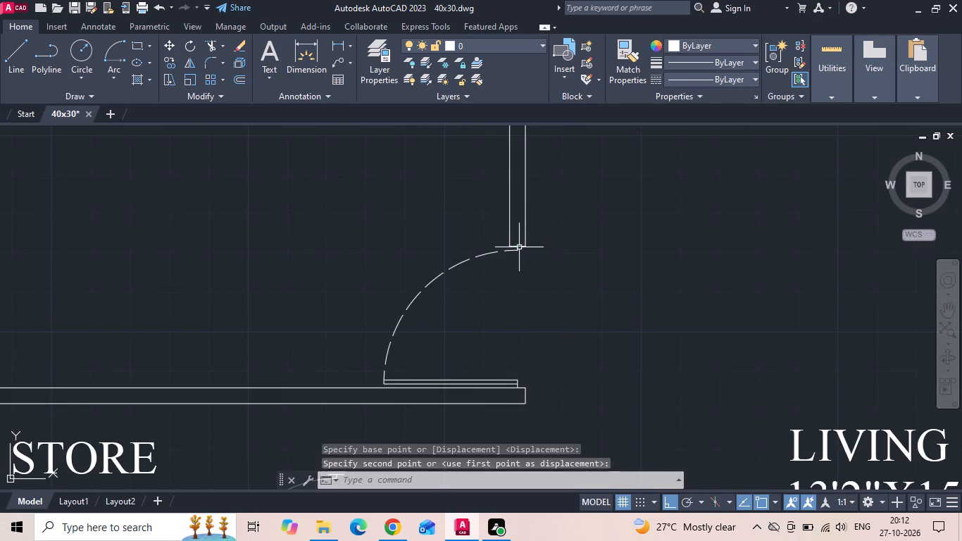
Fillet the bedroom's inner west wall line with the upper line of the bedroom–store wall into a square corner.
scroll(654, 256, down, 3)
scroll(544, 289, up, 2)
key(f)
key(space)
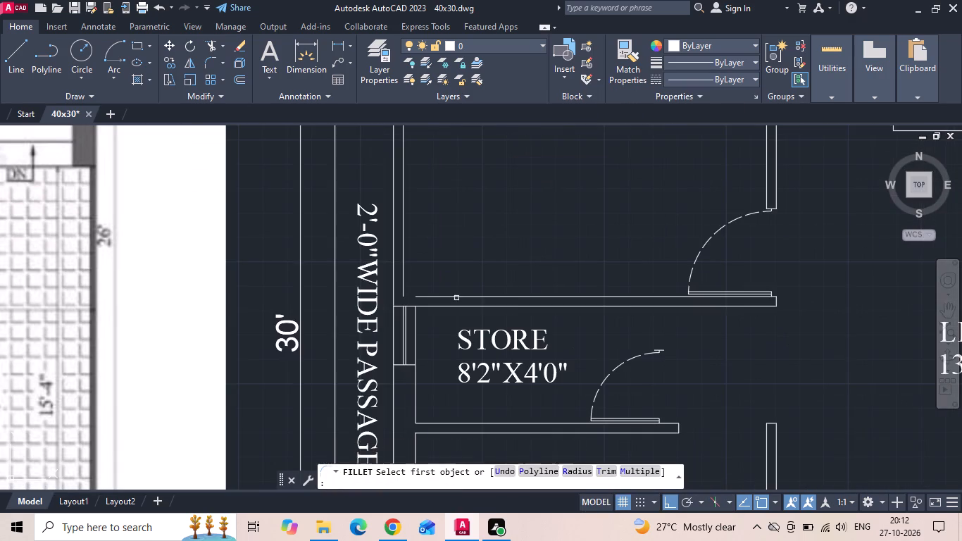
click(401, 278)
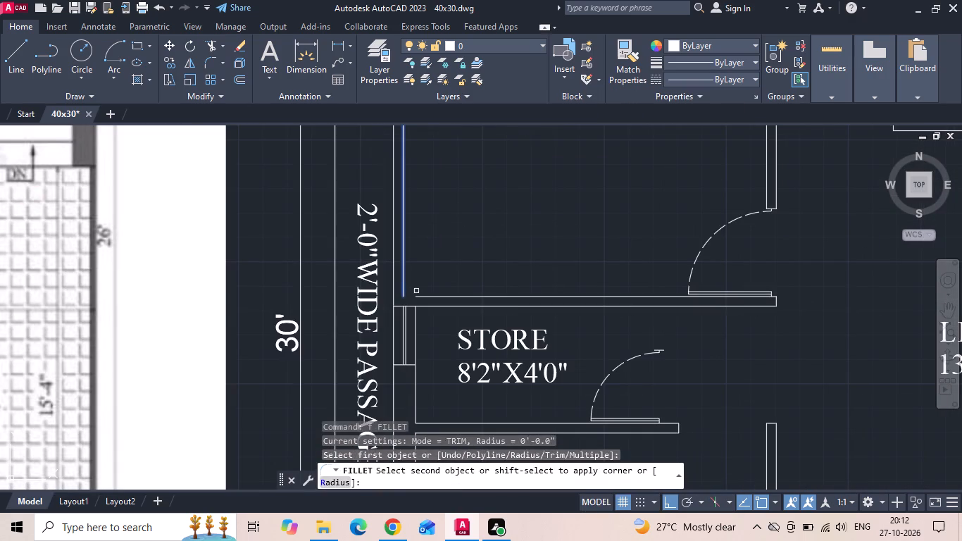
click(420, 296)
Erase the store's window from the west wall.
scroll(594, 230, down, 1)
scroll(498, 311, up, 1)
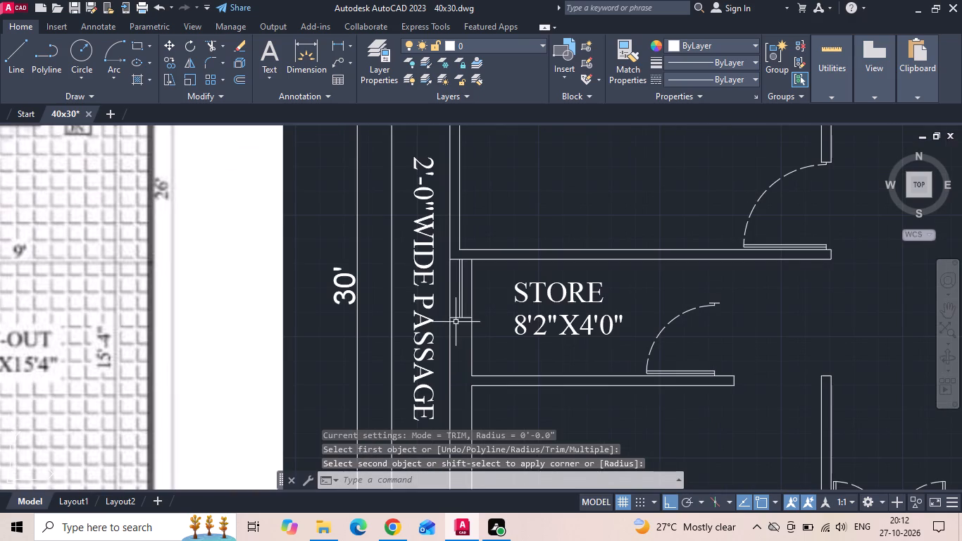
drag(438, 335, 456, 326)
click(531, 218)
key(Delete)
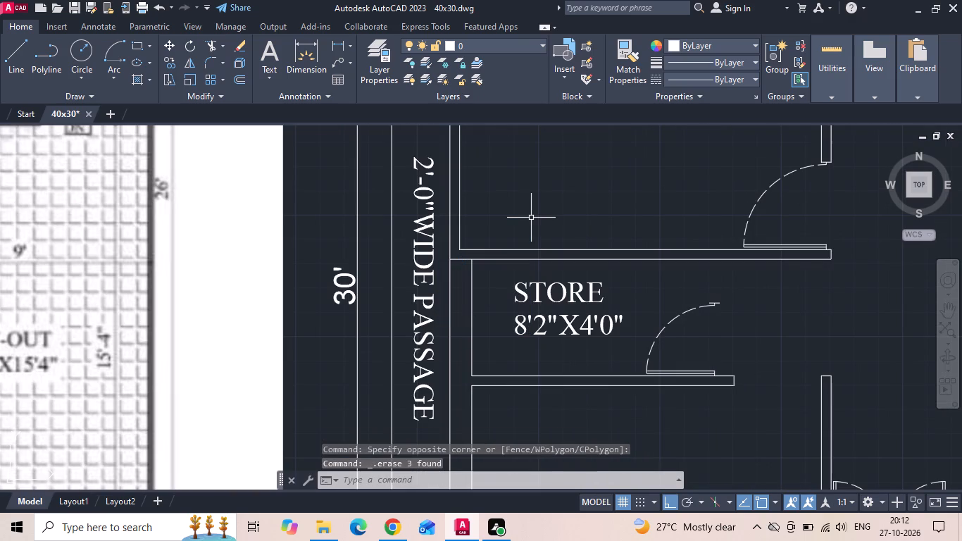
Trim the bedroom–store wall's lower line where it crosses the thickness of the west wall.
text(tr)
key(space)
key(space)
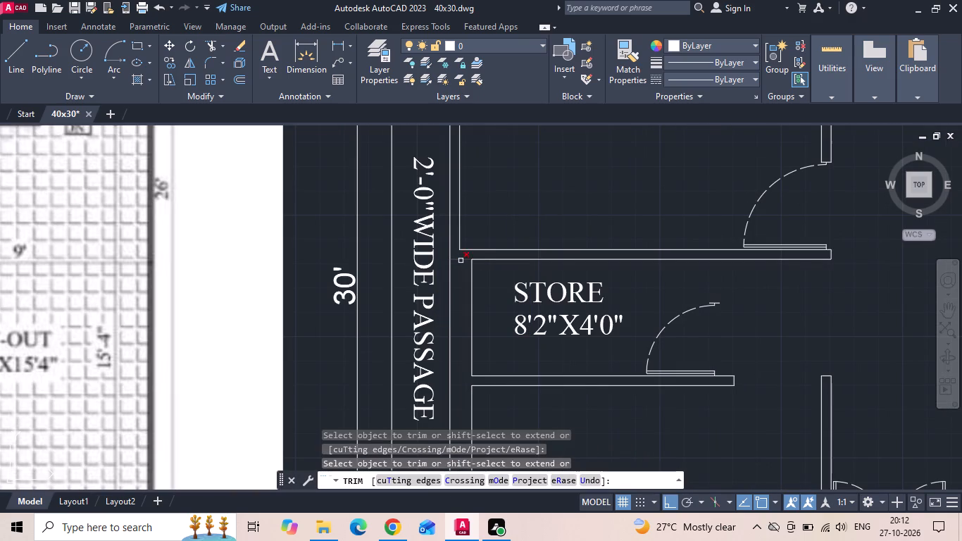
click(461, 261)
scroll(596, 192, down, 2)
key(Escape)
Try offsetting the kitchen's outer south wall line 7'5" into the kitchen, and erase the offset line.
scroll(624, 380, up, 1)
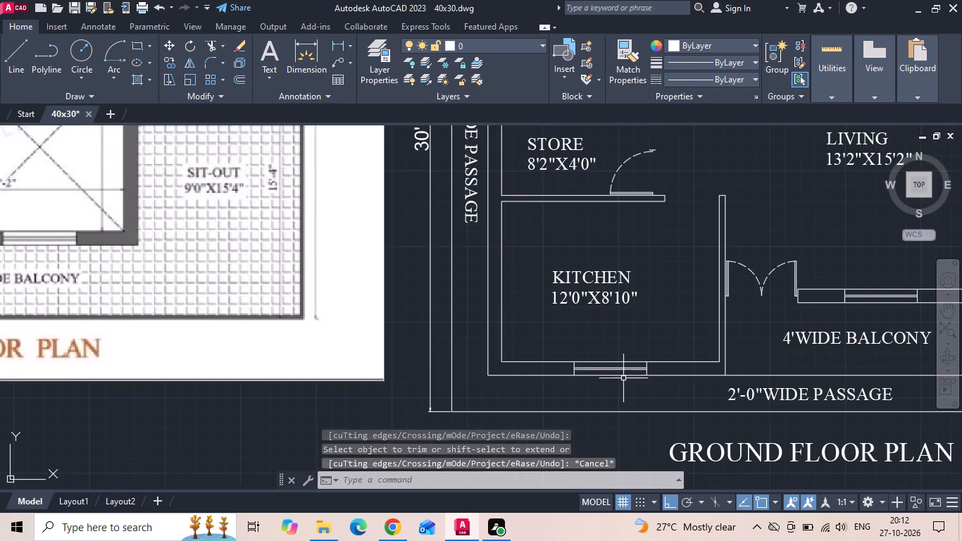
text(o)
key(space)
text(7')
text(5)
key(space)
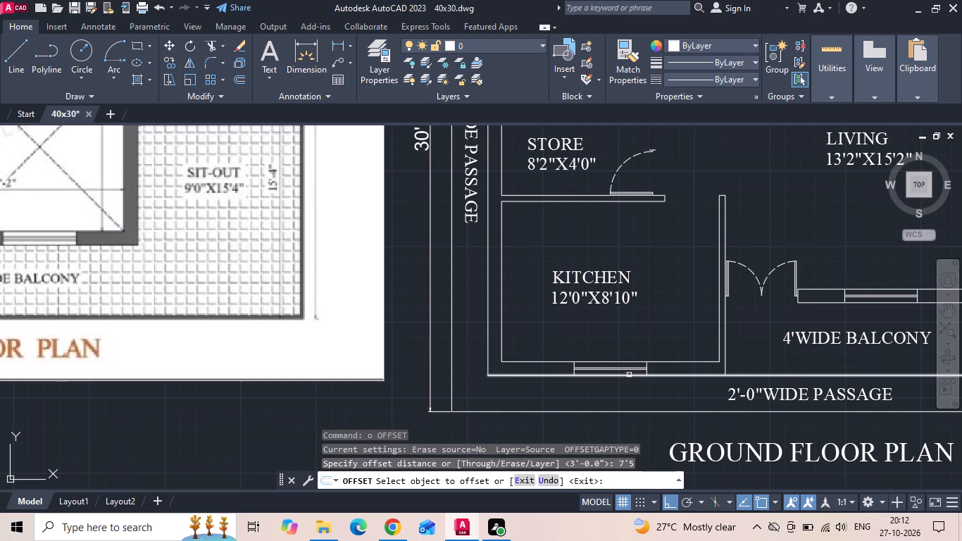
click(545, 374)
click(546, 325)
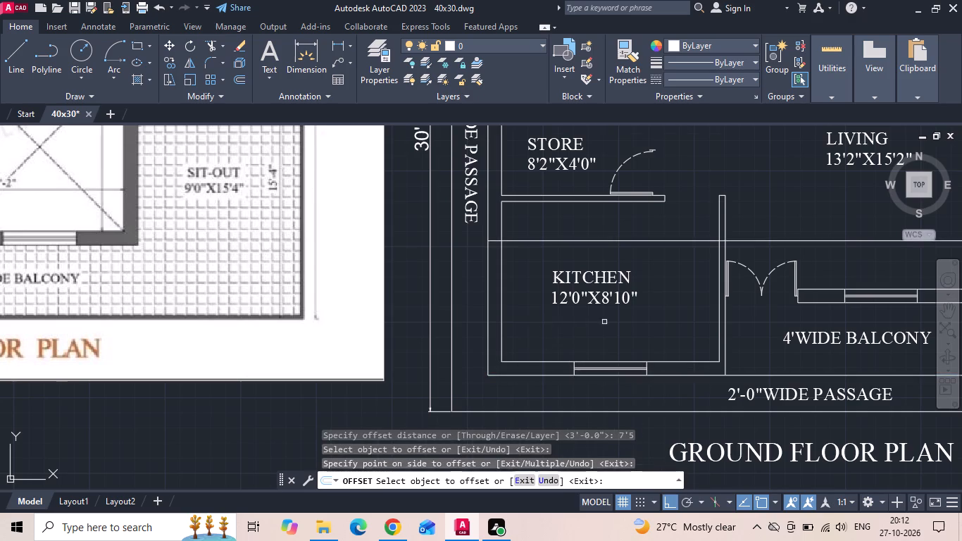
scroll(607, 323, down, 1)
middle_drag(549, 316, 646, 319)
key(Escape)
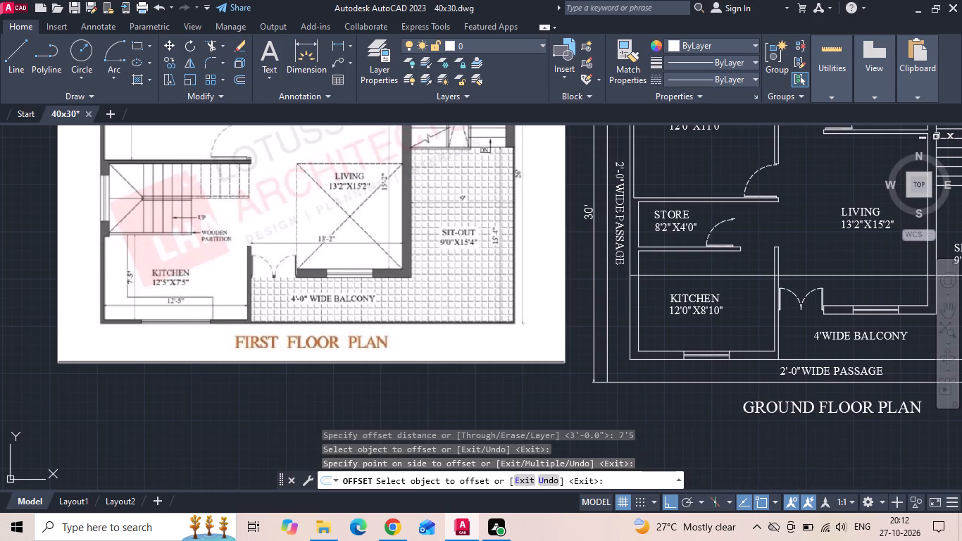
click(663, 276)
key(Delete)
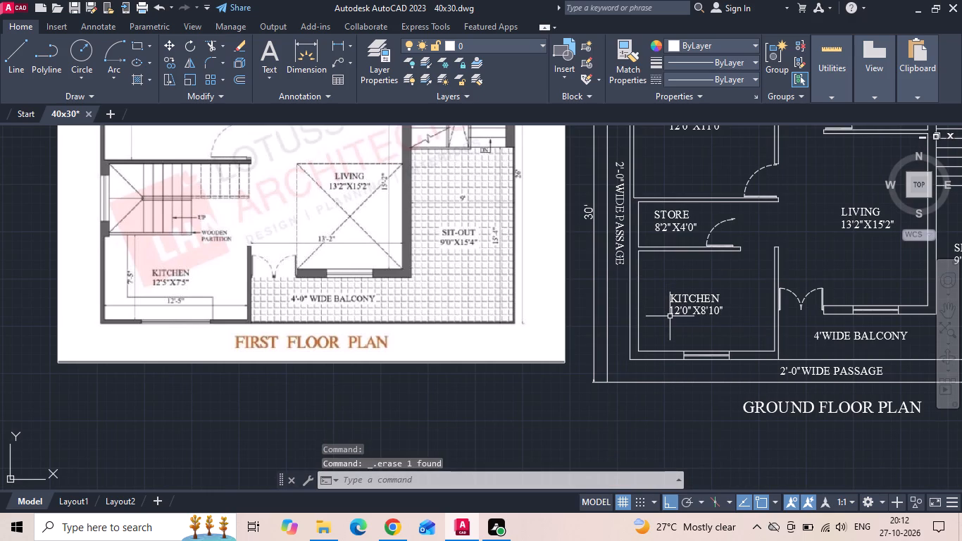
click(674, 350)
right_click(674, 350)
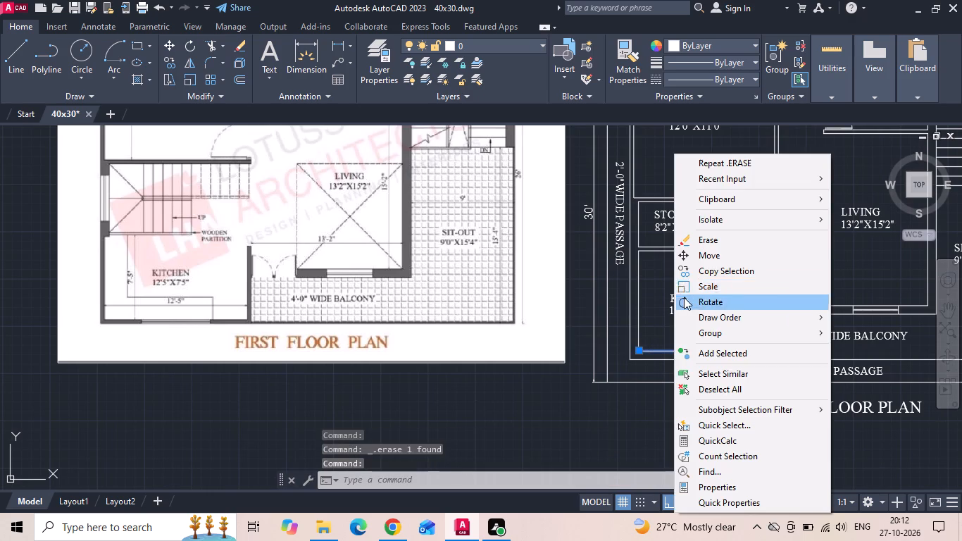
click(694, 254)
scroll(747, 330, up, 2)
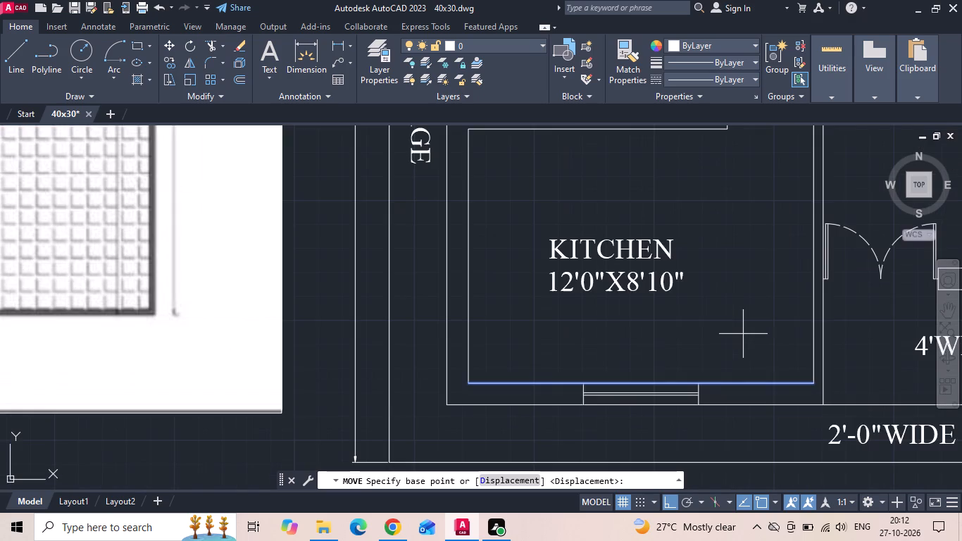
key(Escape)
Move the kitchen's inner south wall line together with the window 5" toward the outer wall line.
drag(545, 368, 546, 369)
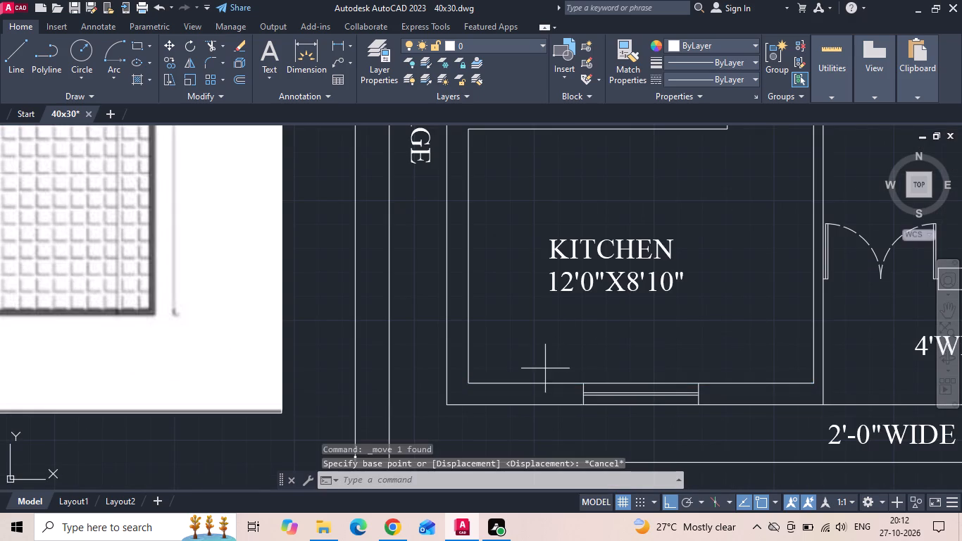
drag(546, 369, 551, 372)
click(712, 429)
click(736, 390)
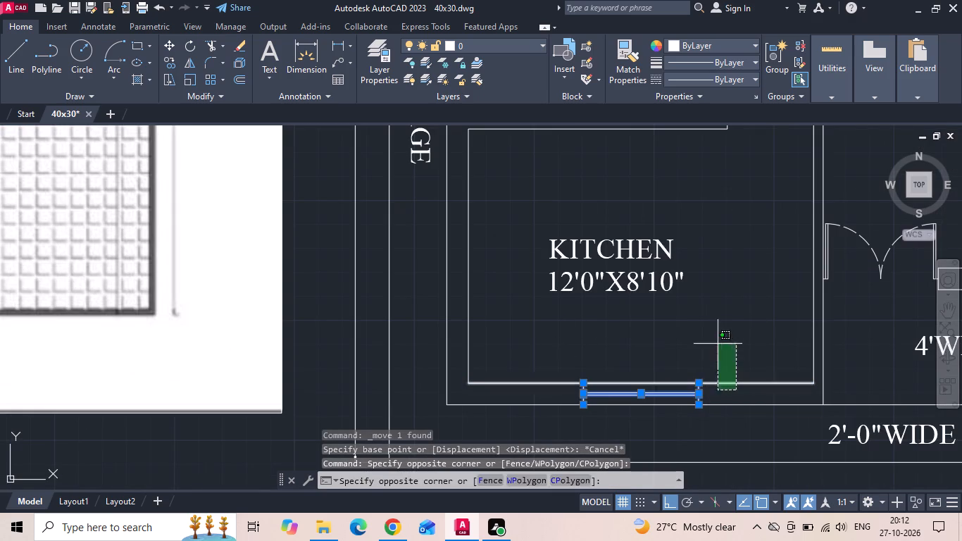
click(718, 344)
right_click(718, 344)
click(772, 112)
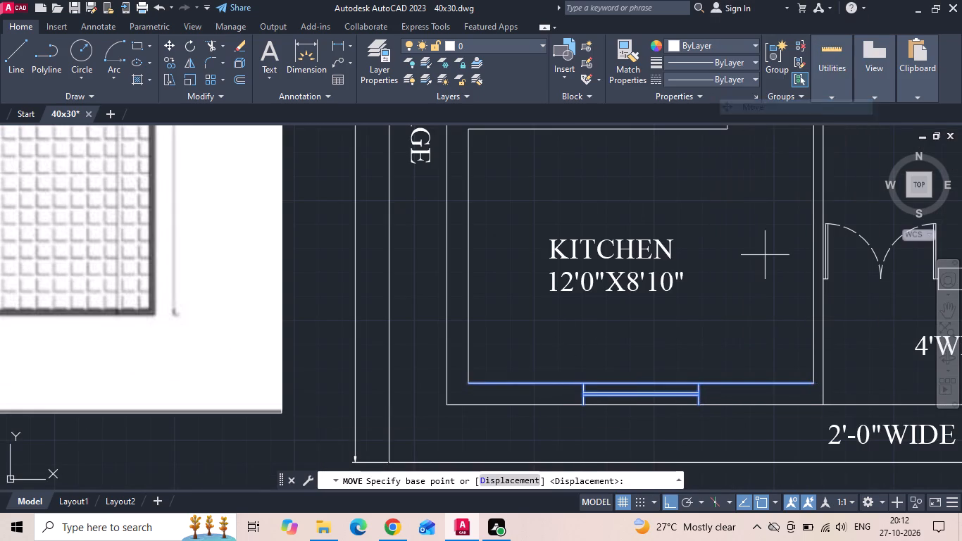
drag(765, 281, 765, 297)
text(5)
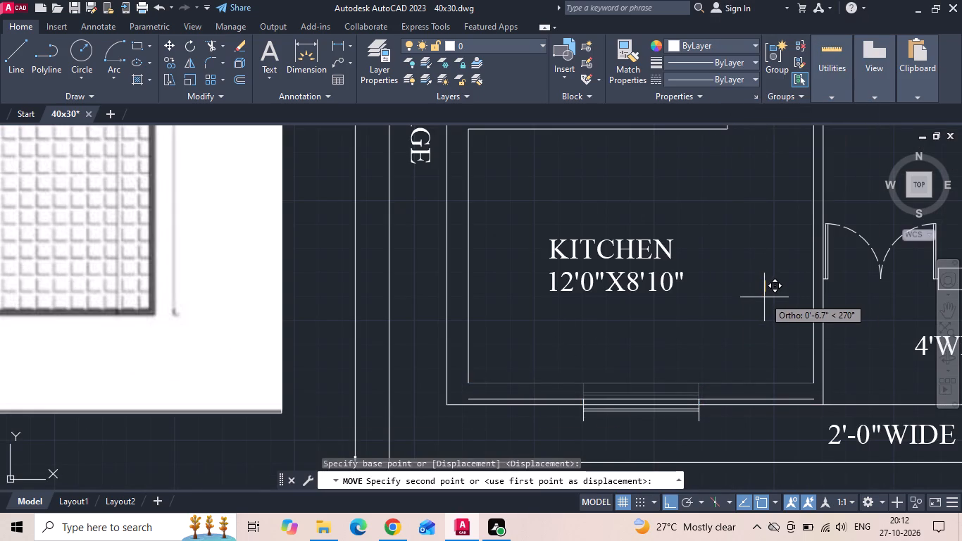
key(space)
Draw a short line across the kitchen's south wall and a guide from its midpoint to the window's edge.
scroll(575, 447, up, 4)
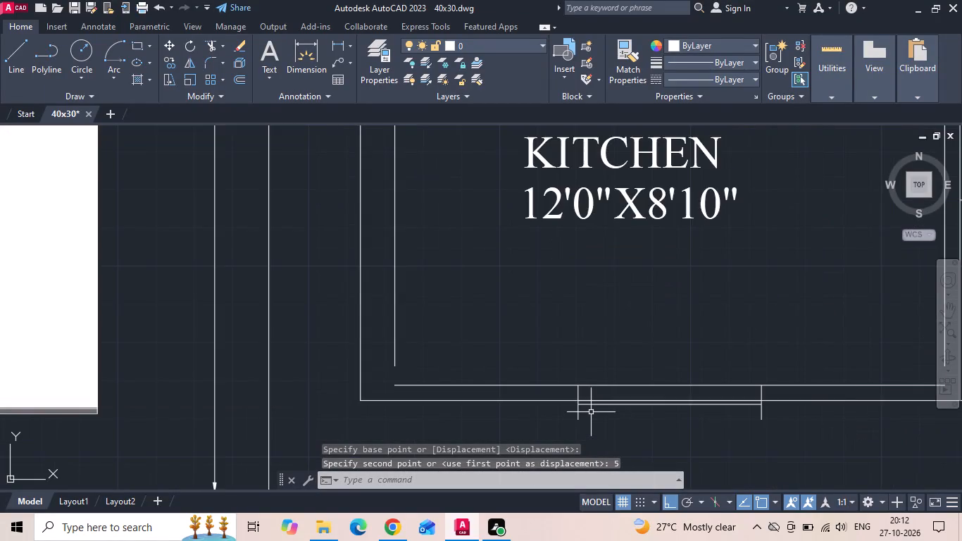
key(l)
key(space)
click(544, 392)
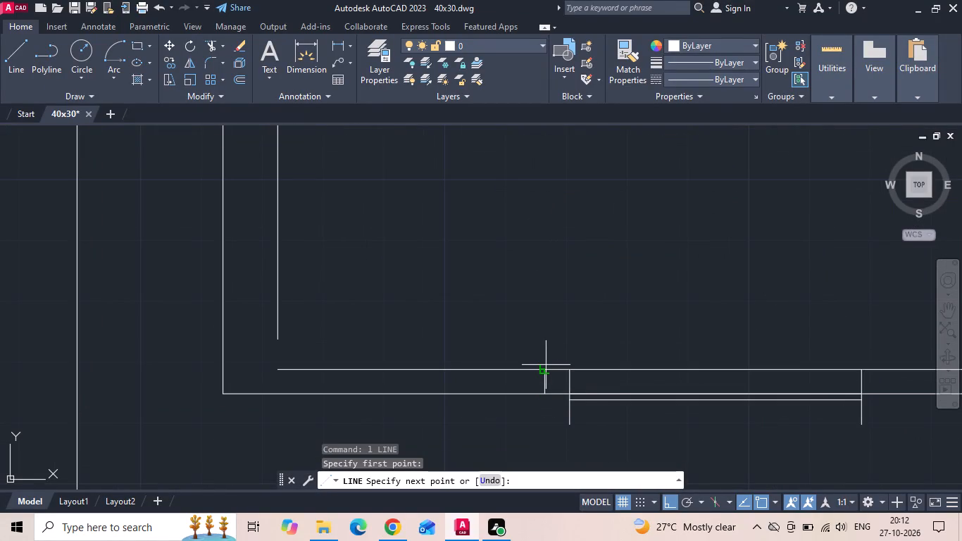
click(546, 368)
key(Escape)
middle_drag(556, 380, 496, 345)
text(l)
key(space)
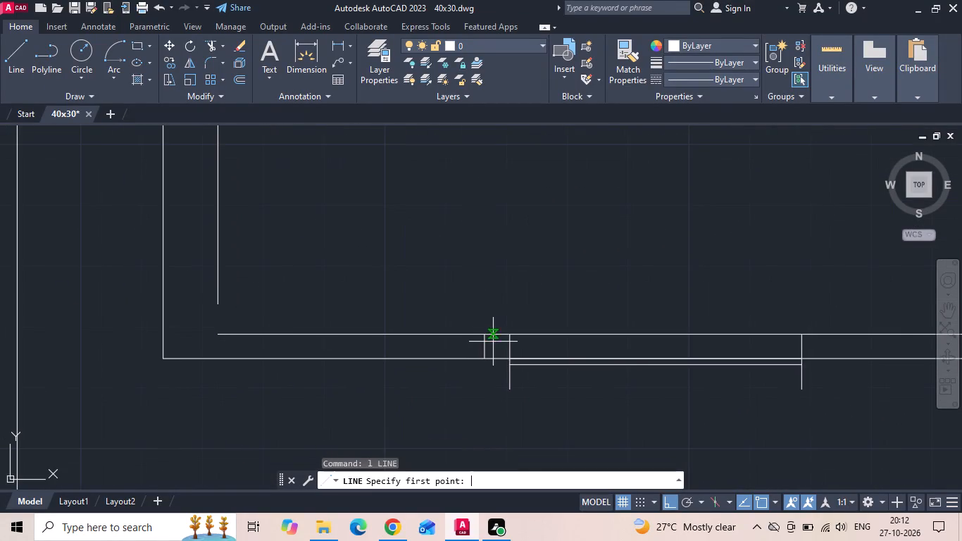
scroll(491, 342, up, 2)
click(471, 354)
click(534, 350)
key(Escape)
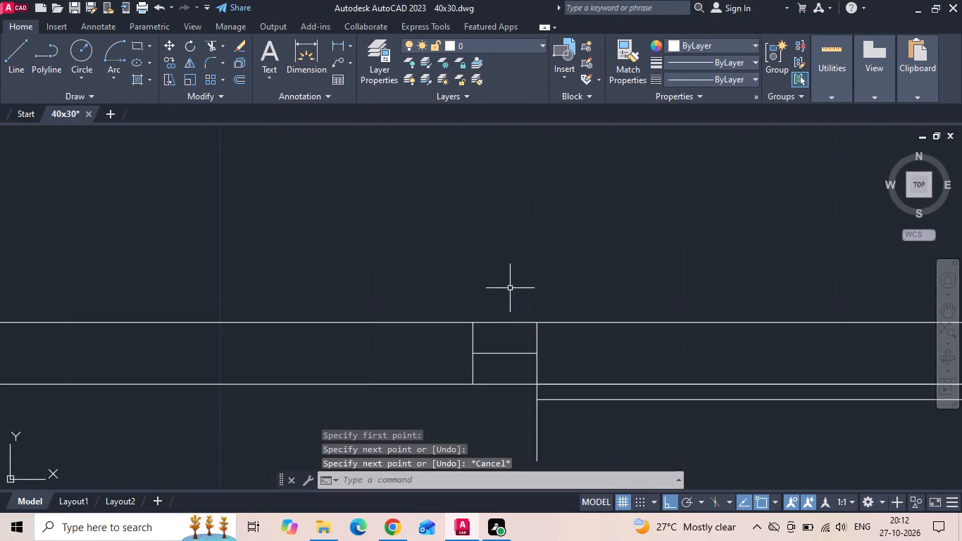
Move the kitchen window up so it is centred on the midline guide of the thinned south wall.
scroll(509, 285, down, 1)
click(509, 284)
scroll(511, 295, down, 2)
click(725, 375)
right_click(573, 254)
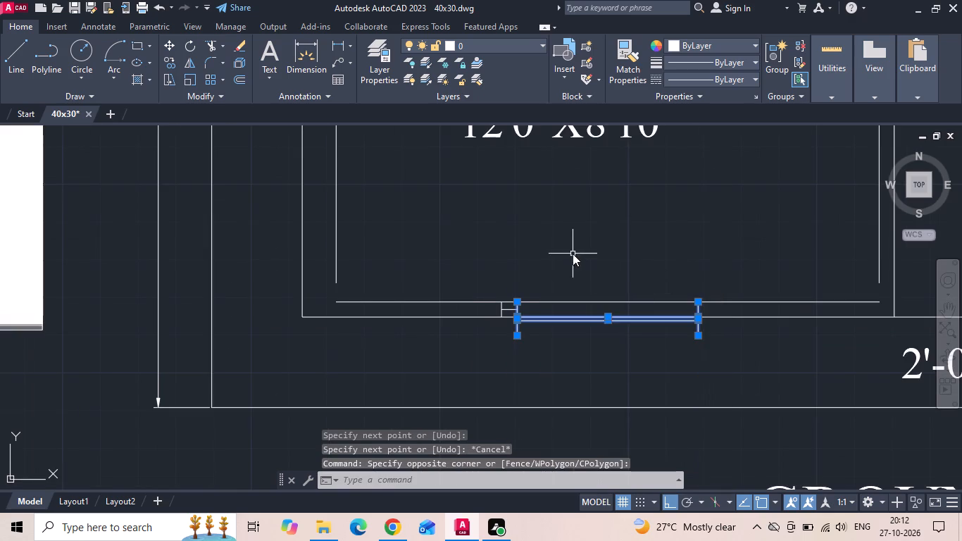
click(594, 280)
scroll(544, 299, up, 2)
scroll(465, 345, up, 2)
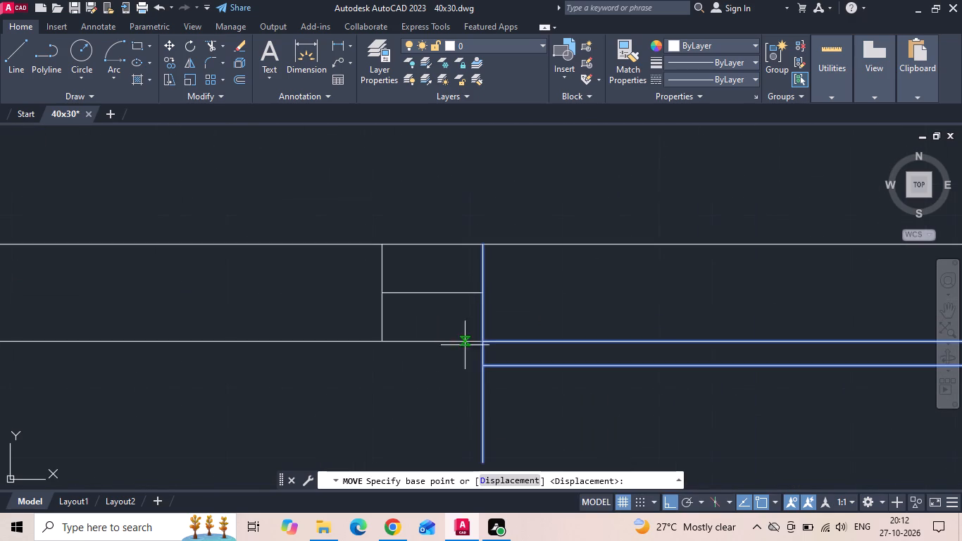
click(481, 356)
click(481, 293)
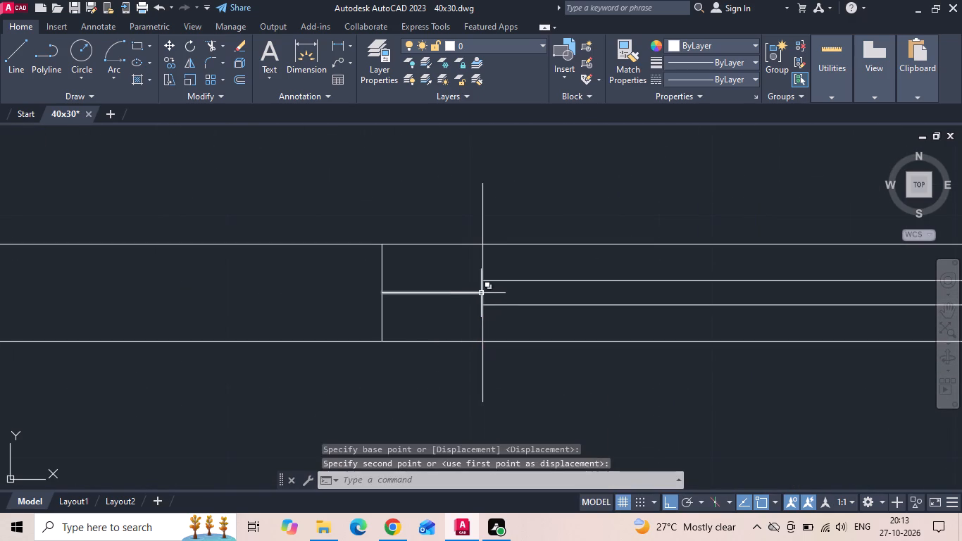
Erase the short cross line and the midline guide beside the kitchen window in the south wall.
drag(447, 257, 303, 311)
click(299, 311)
key(Delete)
Trim the kitchen window's jamb lines where they overhang the inner and outer faces of the south wall.
text(tr)
key(space)
key(space)
scroll(296, 304, down, 2)
click(354, 275)
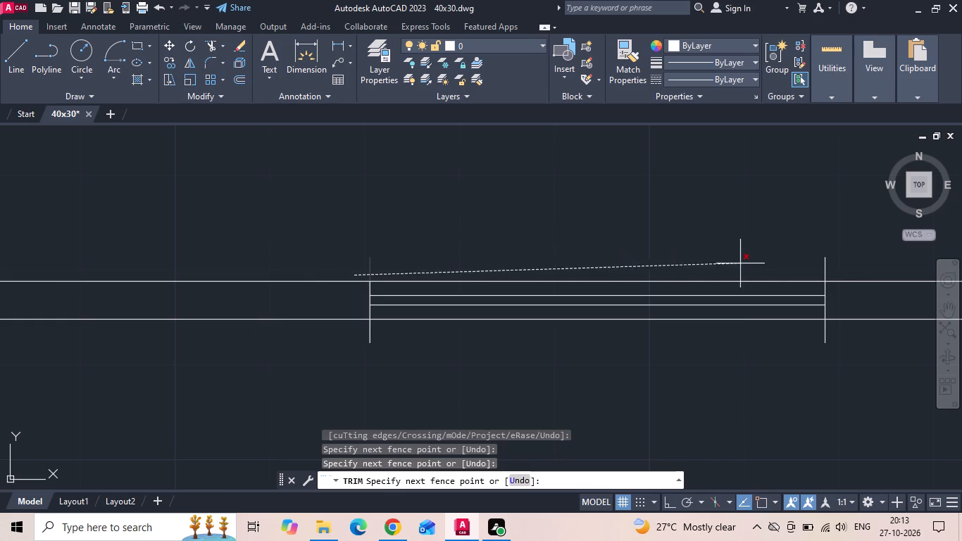
click(842, 266)
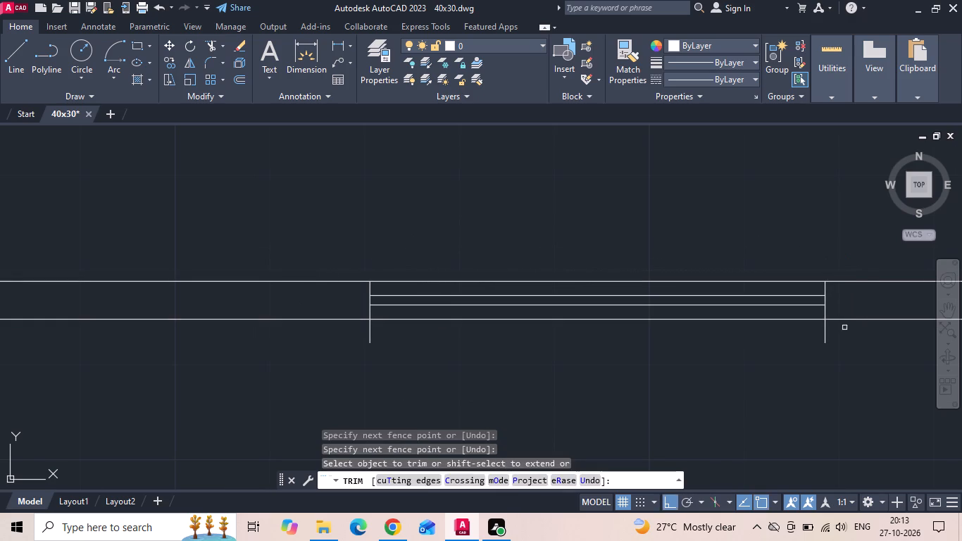
click(844, 332)
click(305, 335)
scroll(594, 352, down, 3)
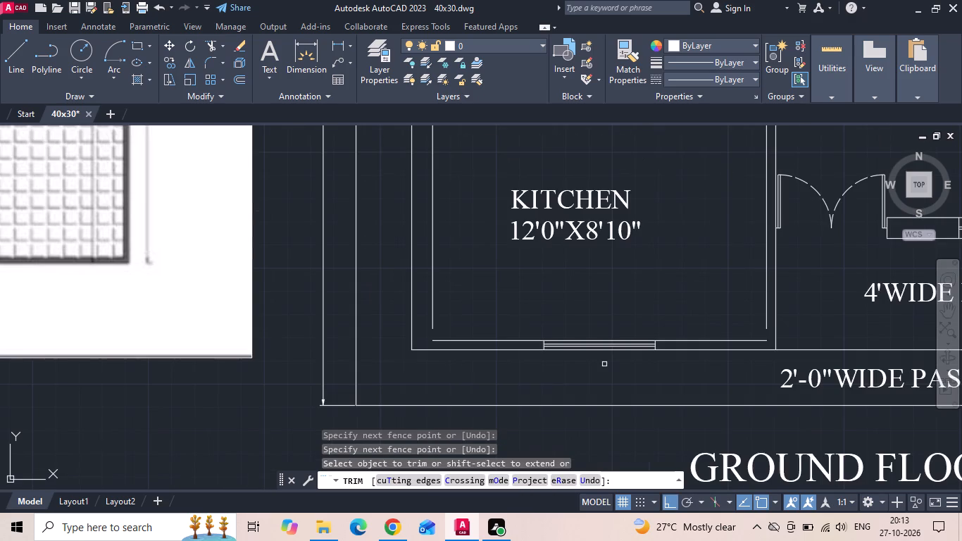
key(Escape)
Fillet the kitchen's inner south and east wall lines into a closed corner with radius 0.
key(f)
key(space)
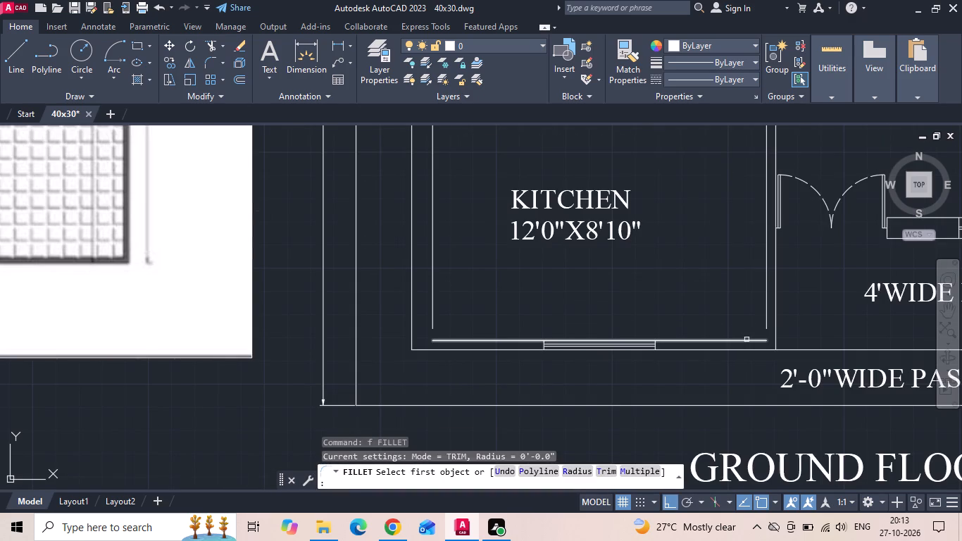
click(747, 340)
click(768, 323)
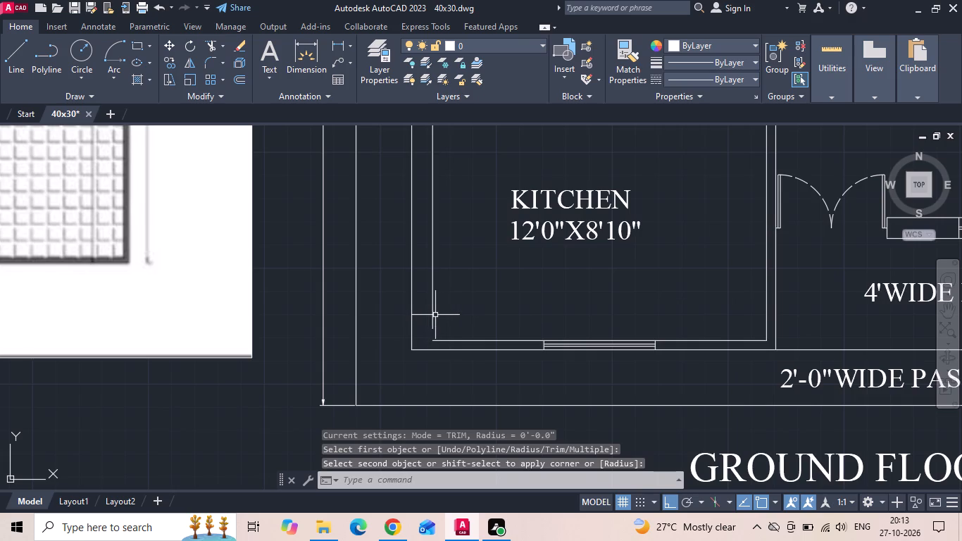
Move the kitchen's inner west wall line 5" toward the outer wall line.
scroll(477, 350, down, 2)
click(468, 324)
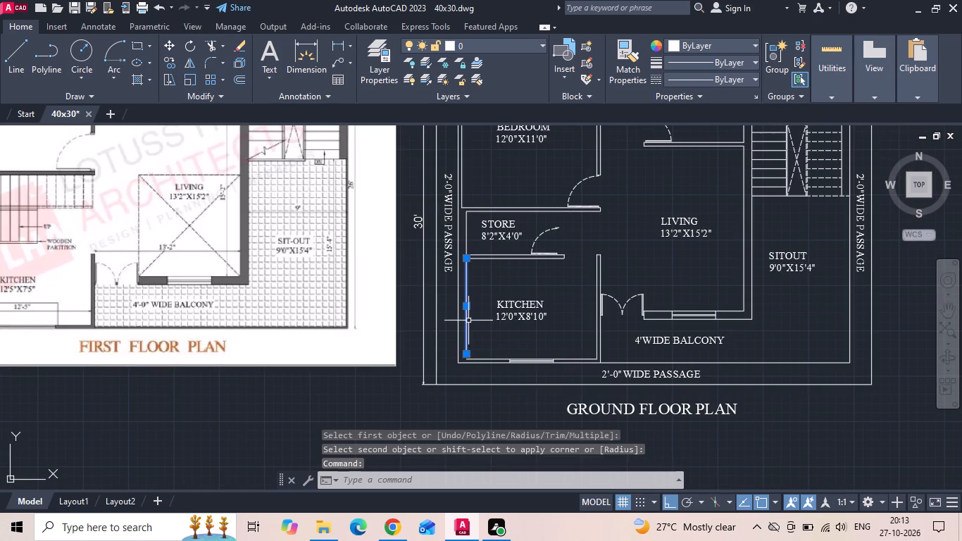
right_click(477, 302)
click(508, 256)
scroll(497, 273, up, 1)
drag(523, 282, 516, 285)
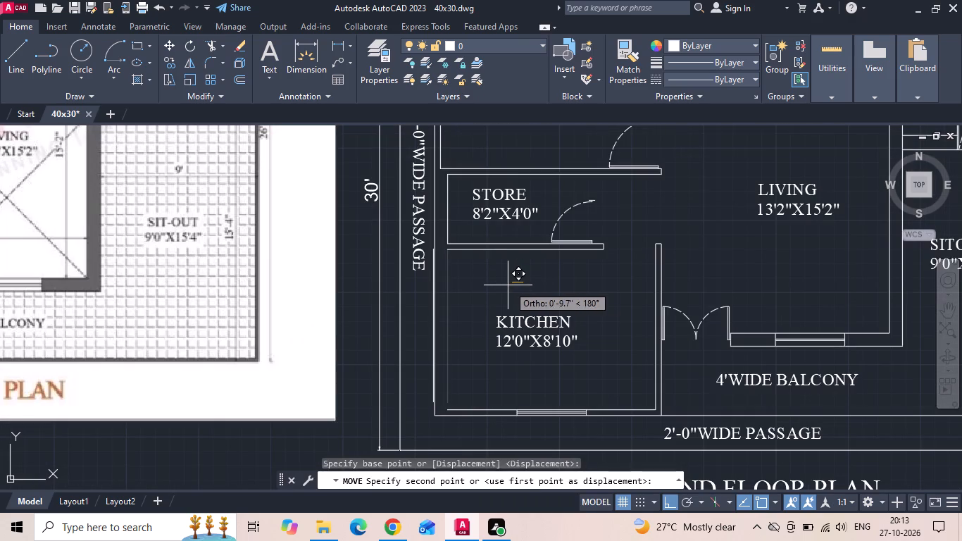
text(5)
key(space)
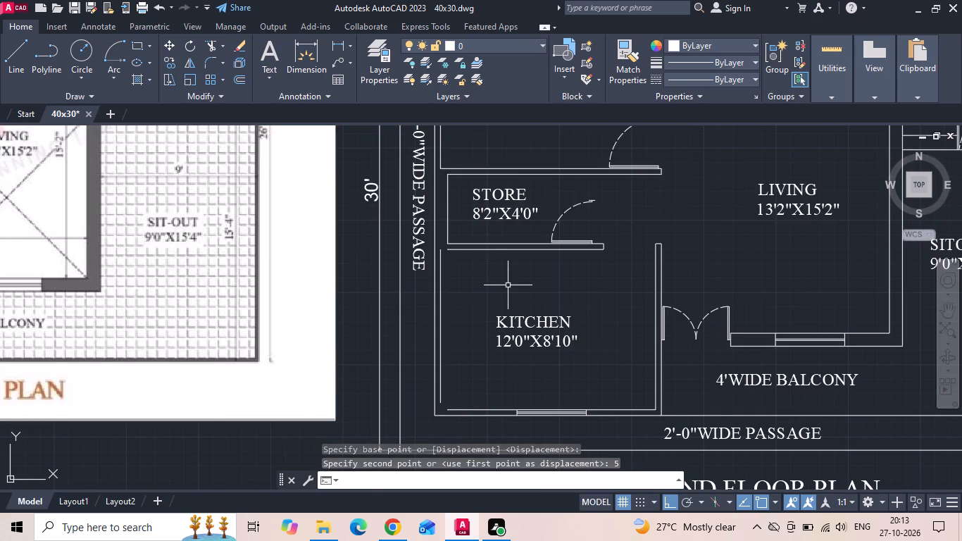
Fillet the moved west wall line with the store partition's lower line and the inner south wall line, using radius 0.
text(f)
key(space)
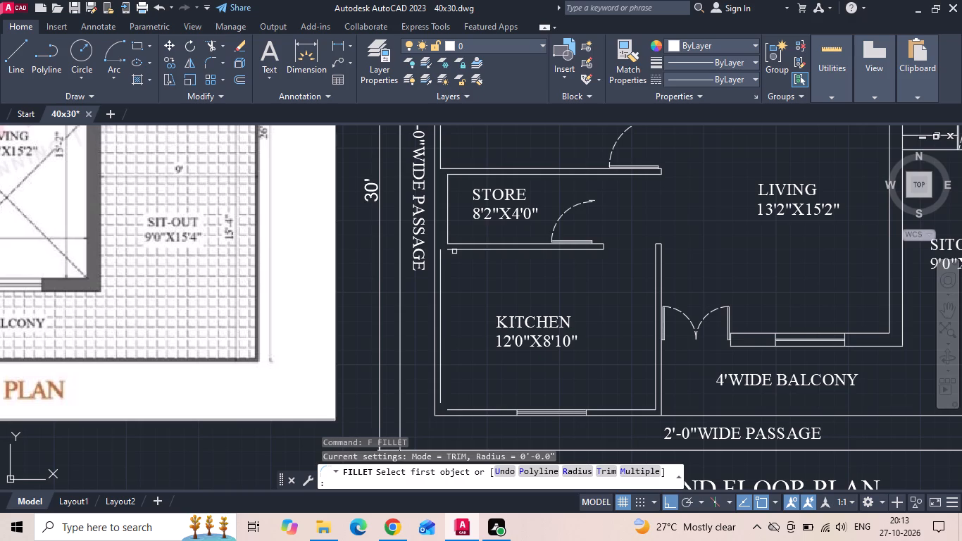
click(454, 251)
click(439, 262)
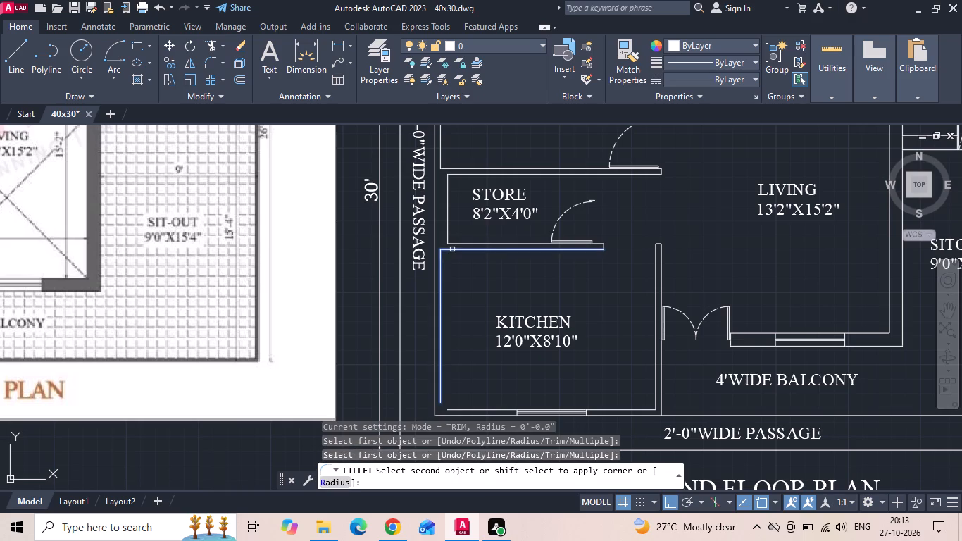
click(452, 249)
key(space)
click(452, 410)
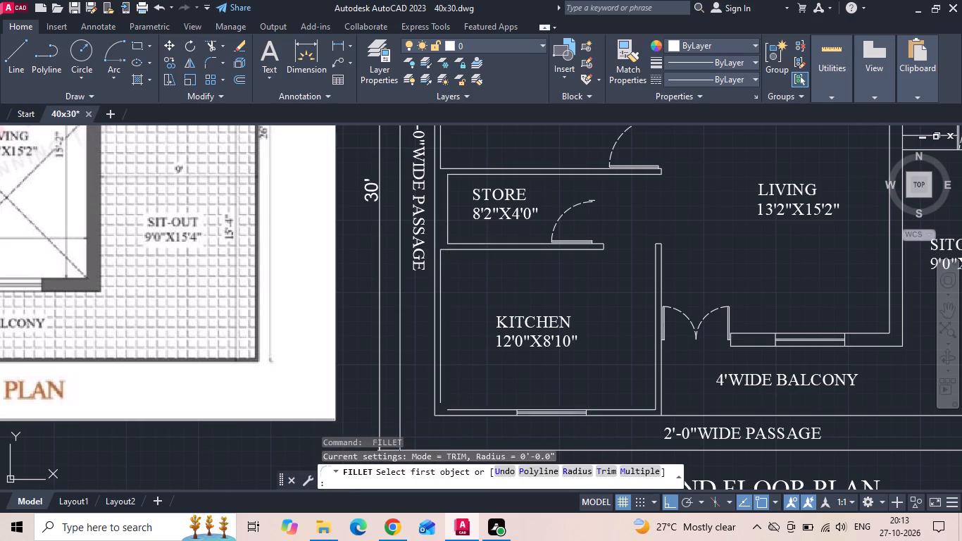
click(439, 385)
key(Escape)
Offset the kitchen's inner south wall line 7'5" up into the kitchen.
text(o)
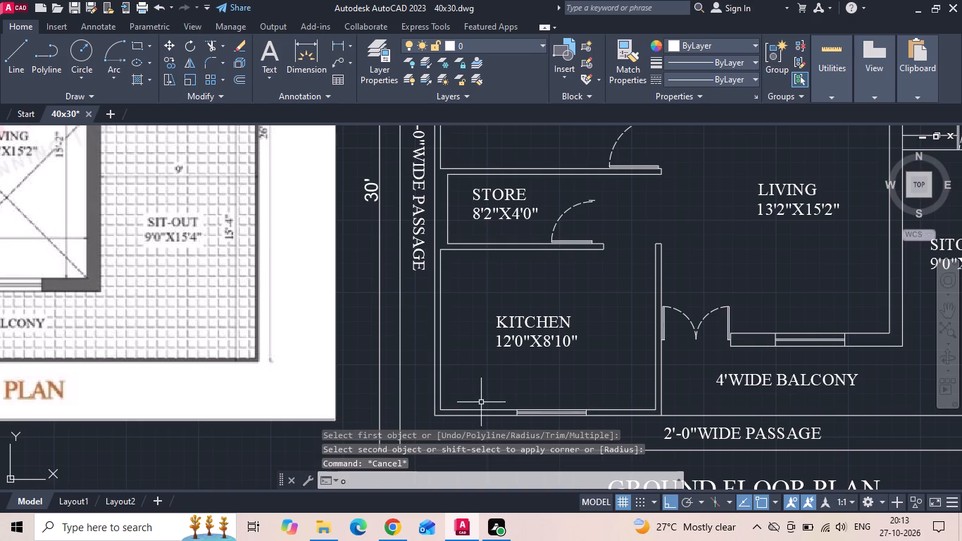
key(space)
key(7)
key(apostrophe)
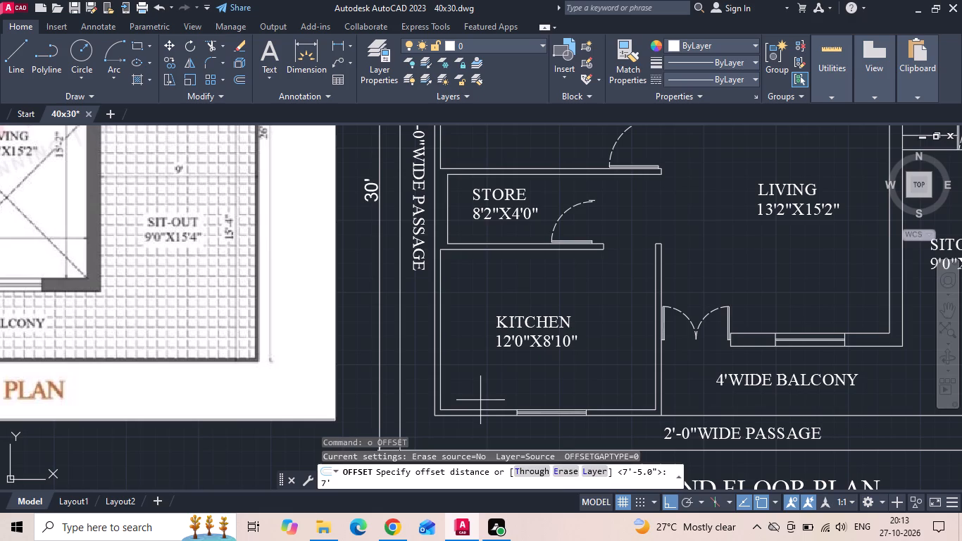
text(5)
key(space)
click(479, 409)
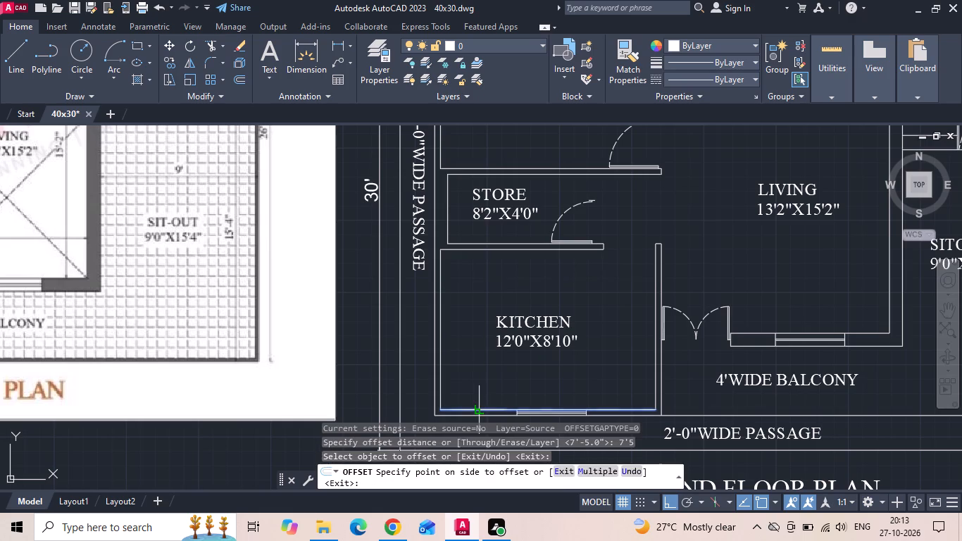
click(487, 304)
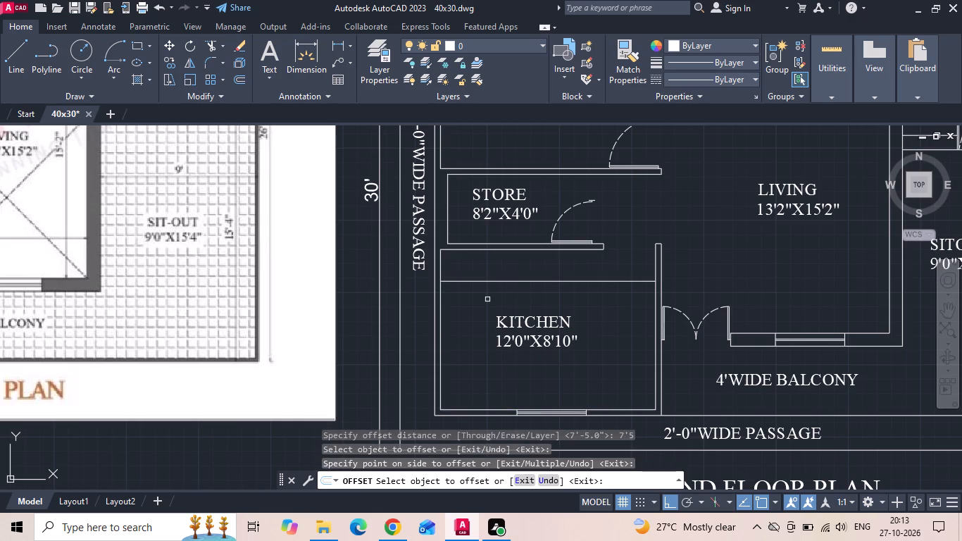
text(ex)
key(space)
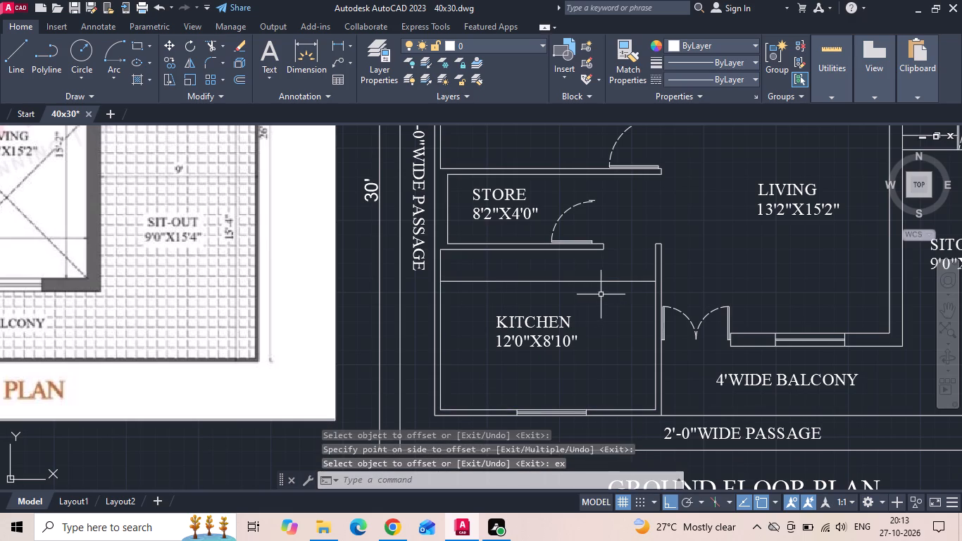
Extend the new kitchen boundary line to the outer face of the kitchen's east wall.
key(Escape)
text(ex)
key(space)
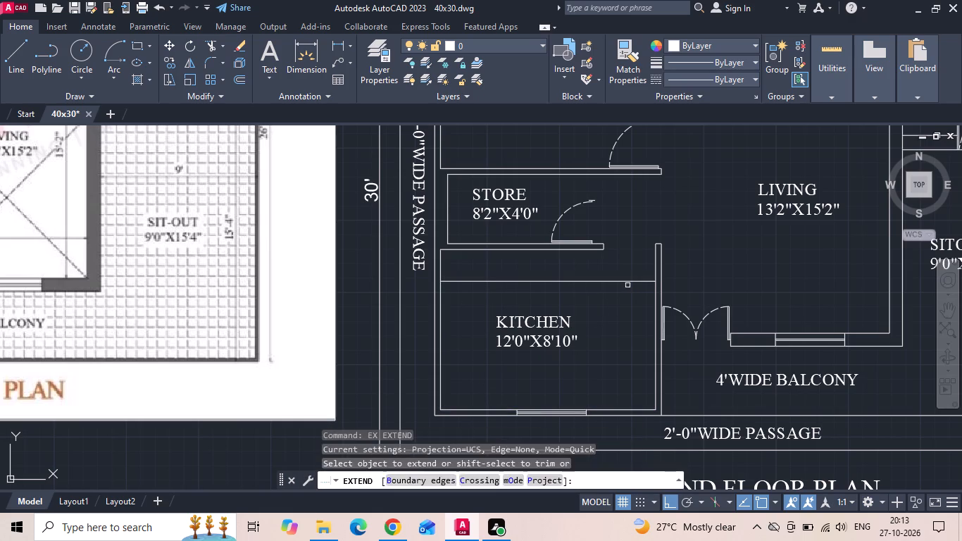
click(628, 285)
click(628, 270)
key(Escape)
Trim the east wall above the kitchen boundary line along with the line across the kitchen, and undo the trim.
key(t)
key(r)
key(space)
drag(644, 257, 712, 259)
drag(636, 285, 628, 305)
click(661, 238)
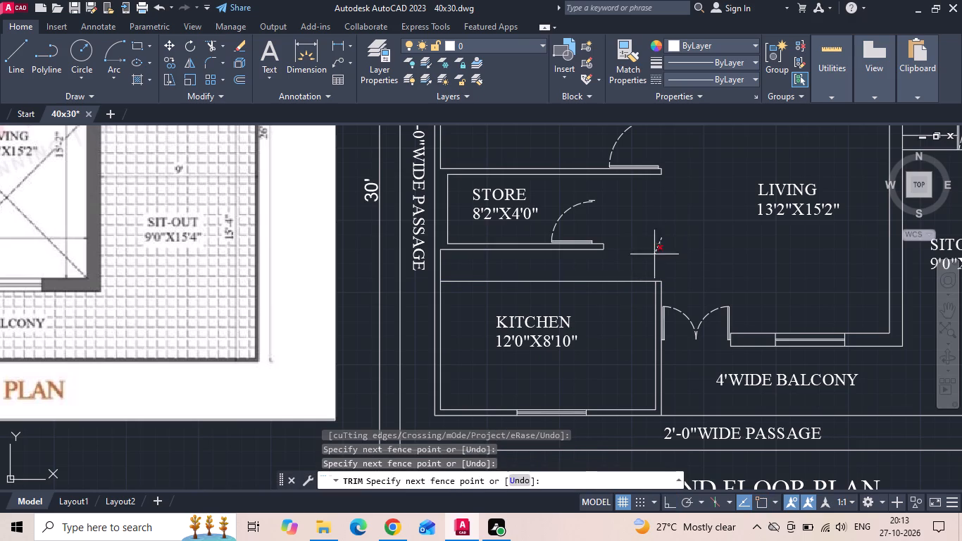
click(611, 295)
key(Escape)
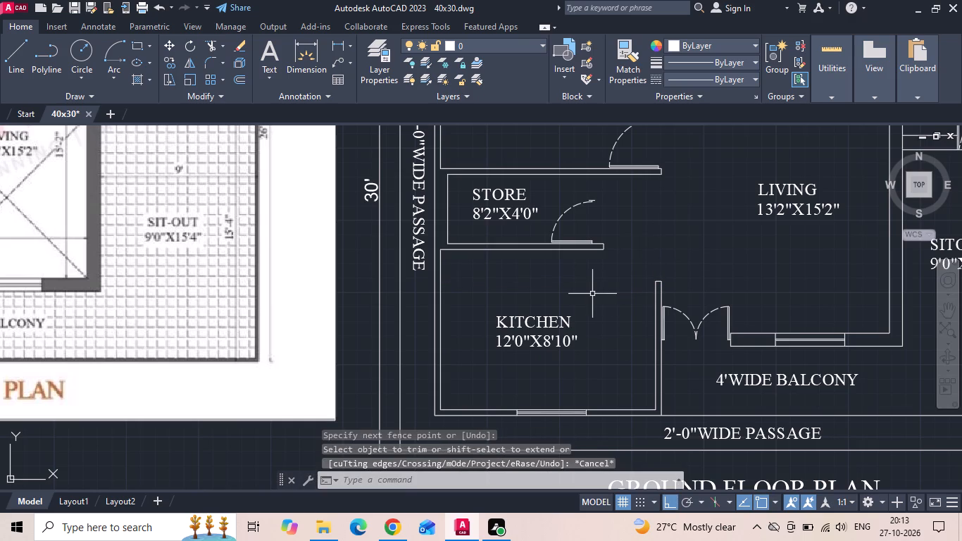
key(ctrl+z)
Trim the kitchen's east wall lines above the boundary line and remove the leftover end cap.
text(tr)
key(space)
drag(634, 259, 708, 255)
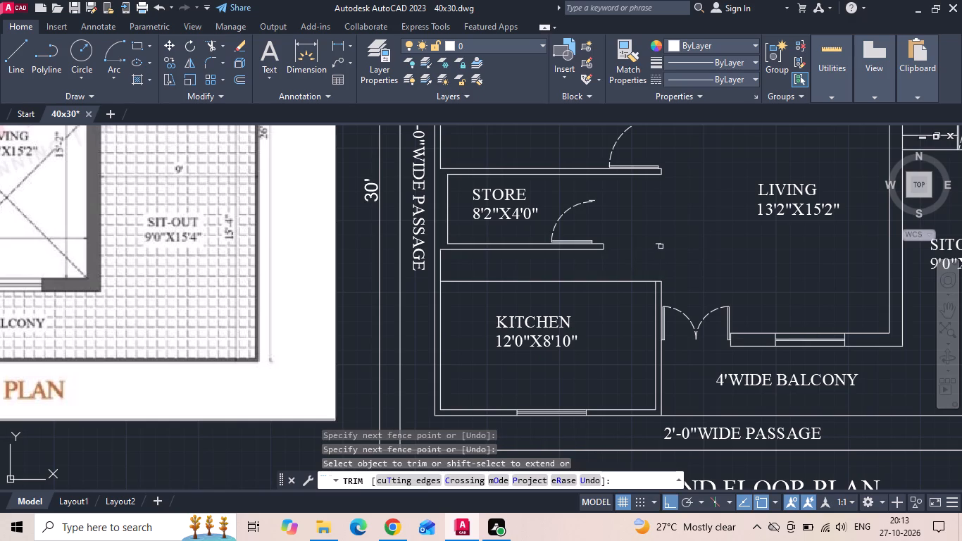
click(661, 245)
key(Escape)
Erase the partition wall between store and kitchen together with the store door.
drag(604, 225, 574, 247)
click(541, 259)
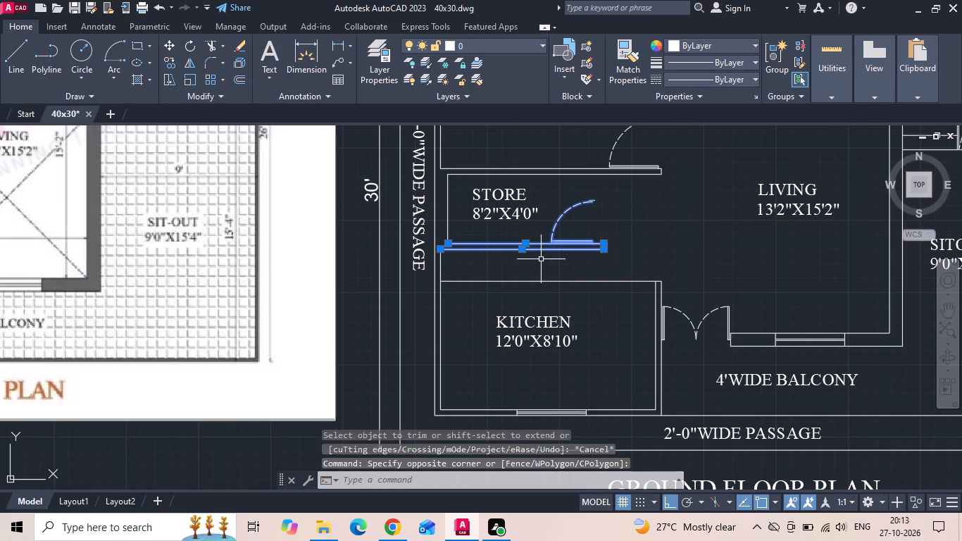
key(Delete)
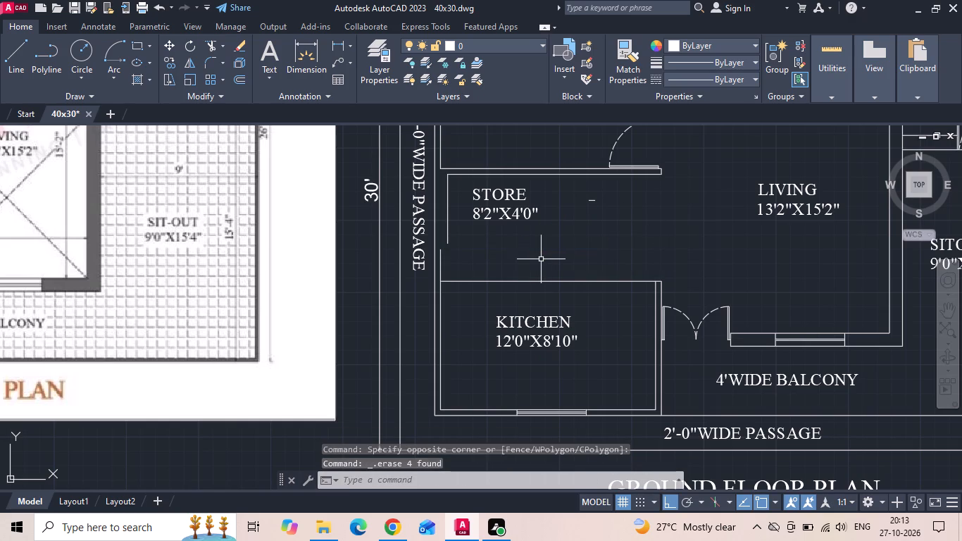
Extend the store's inner west wall line down to the kitchen boundary line.
middle_drag(519, 256, 525, 274)
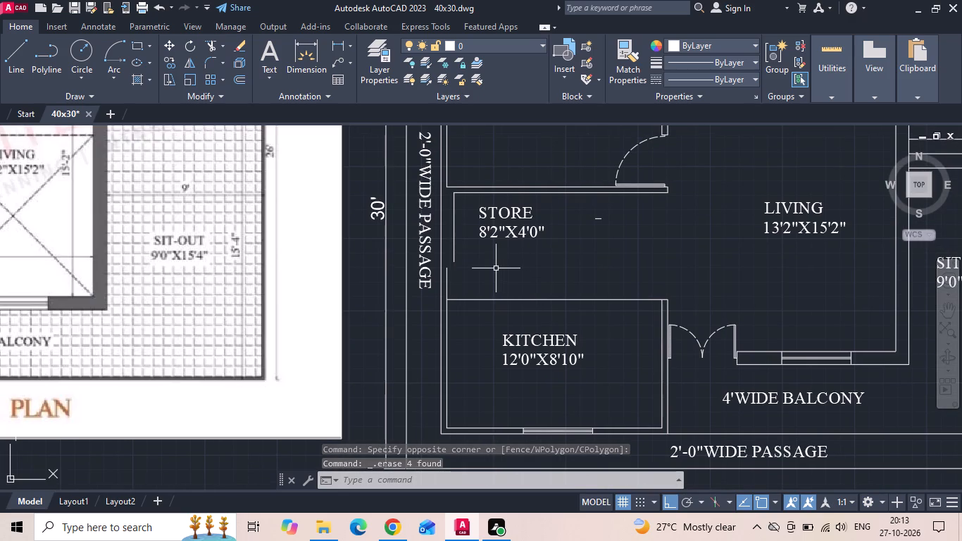
text(ex)
key(space)
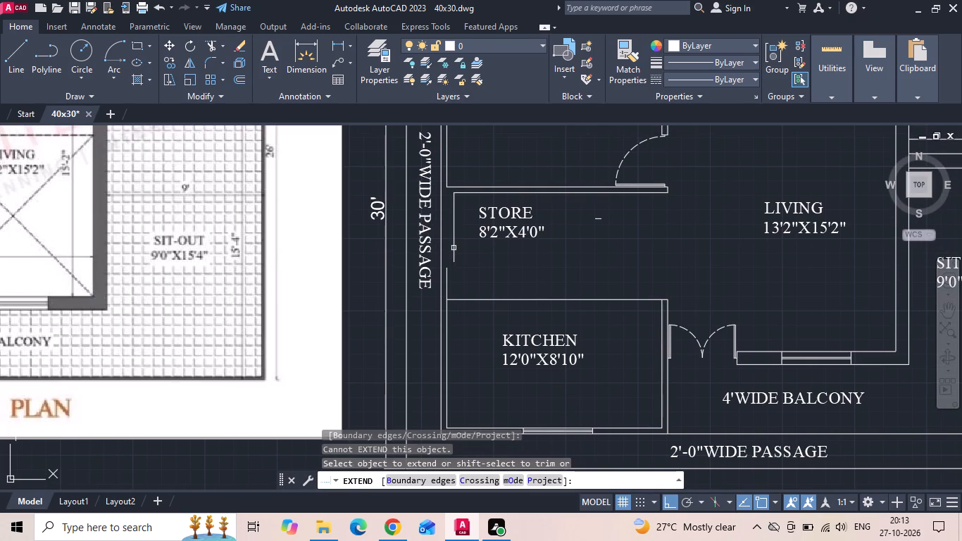
click(456, 249)
key(Escape)
Trim the kitchen's inner west wall line above the boundary line and remove the stray dash left from the store door.
key(t)
key(r)
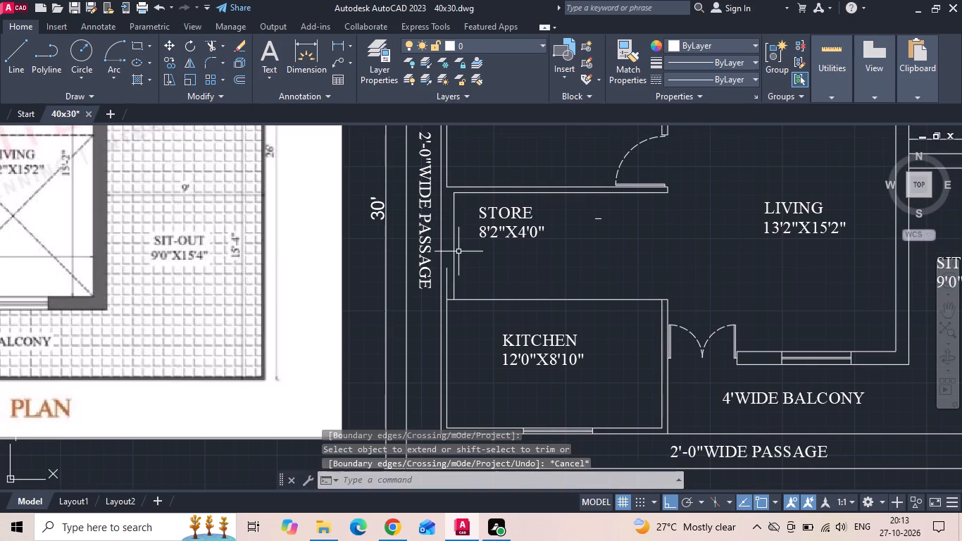
key(space)
click(445, 292)
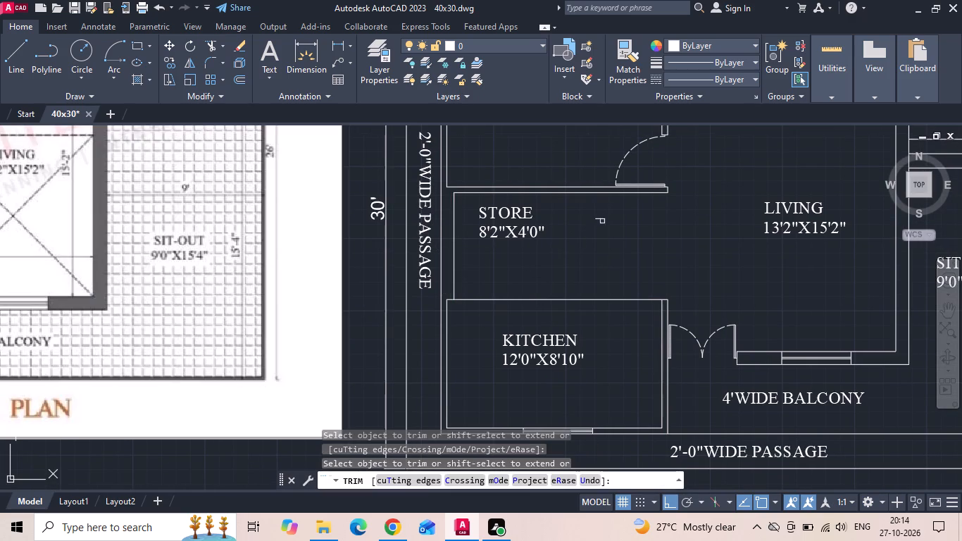
click(599, 218)
scroll(623, 254, down, 2)
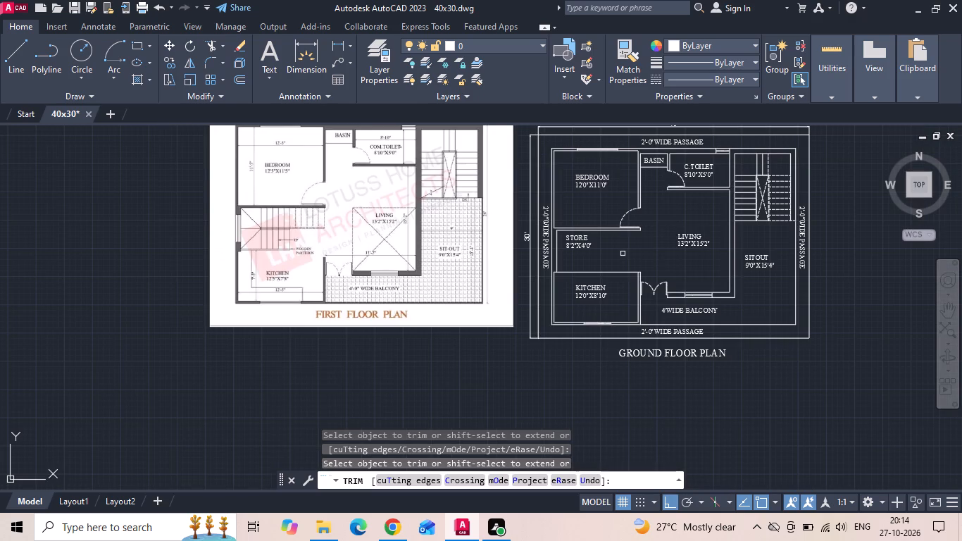
key(Escape)
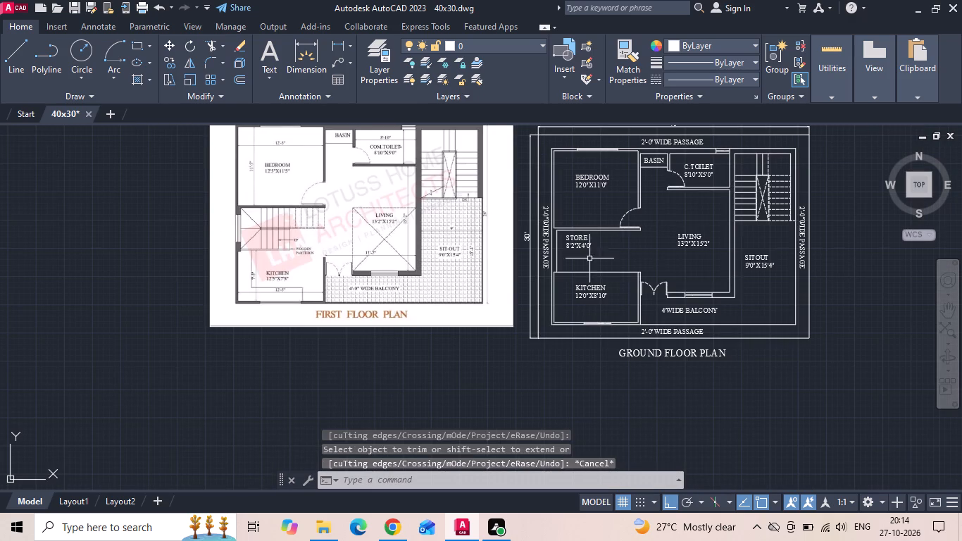
Offset the store's upper wall line 3' down and the kitchen boundary line 3' up to mark the stair flights.
scroll(183, 252, up, 2)
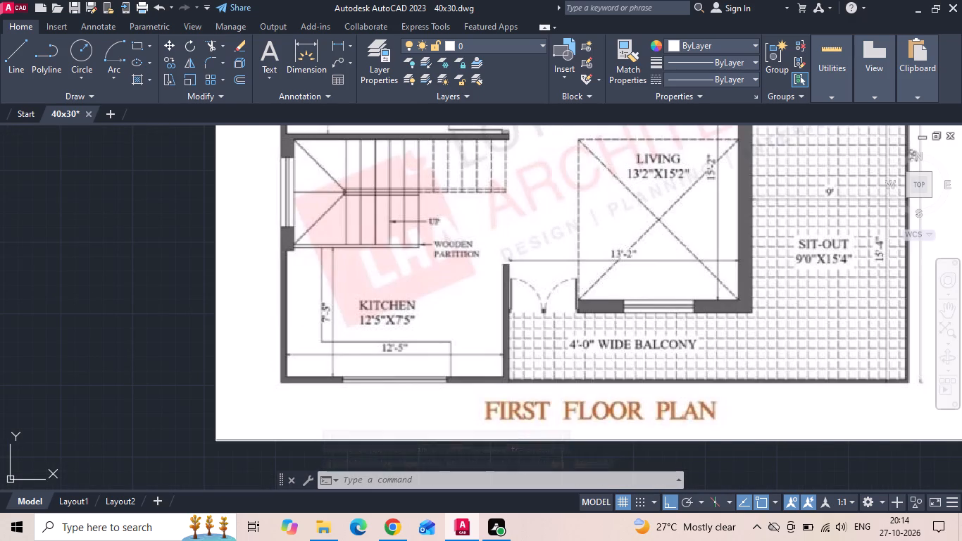
scroll(242, 251, down, 1)
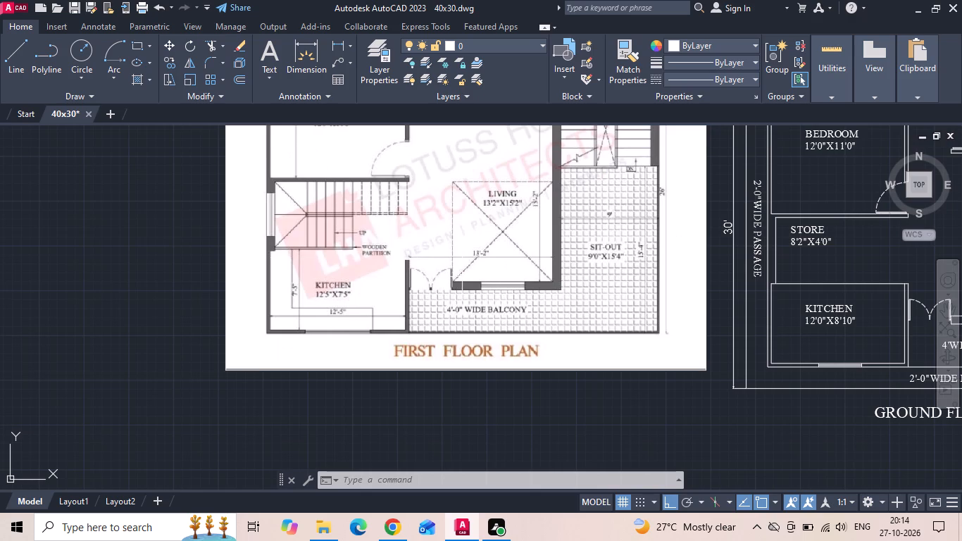
middle_drag(659, 286, 630, 294)
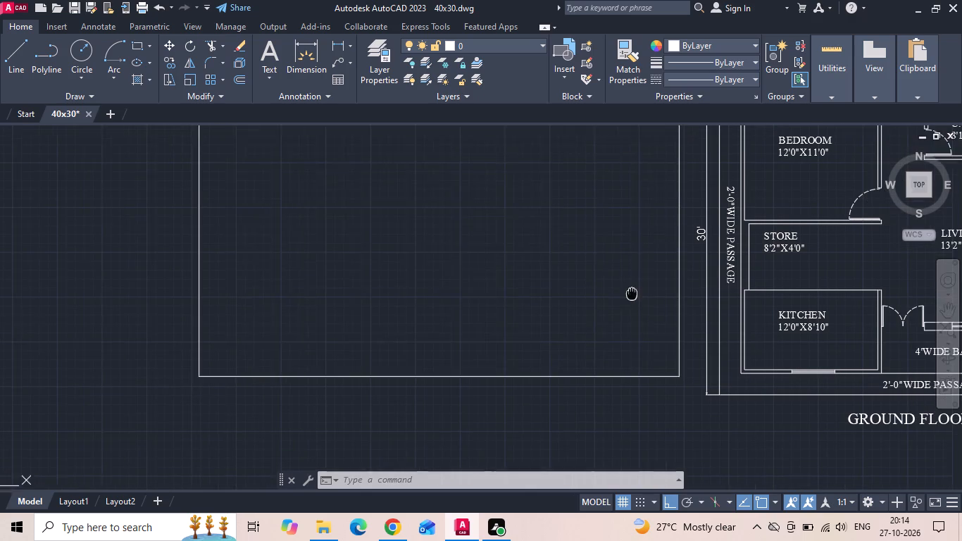
middle_drag(630, 294, 629, 294)
text(o 3')
key(Return)
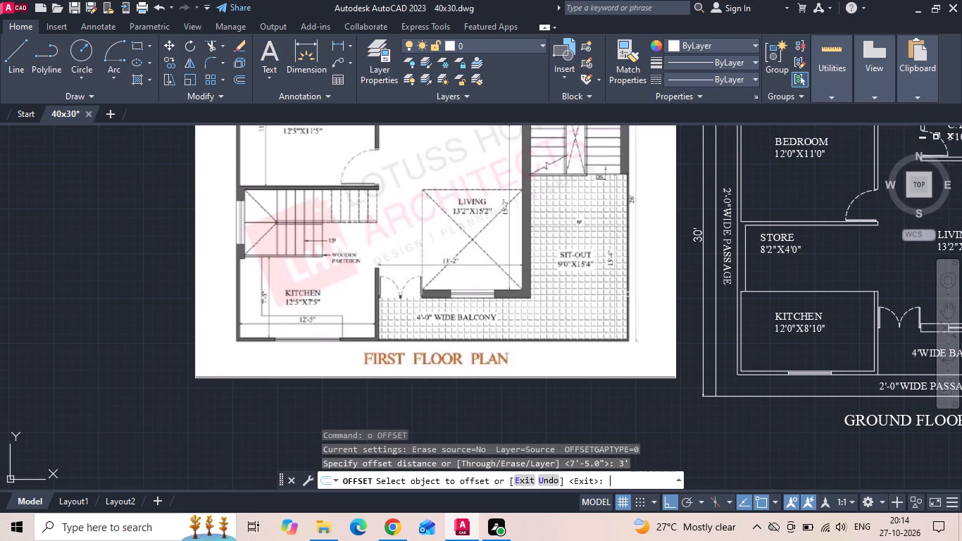
middle_drag(897, 268, 687, 287)
scroll(644, 251, up, 1)
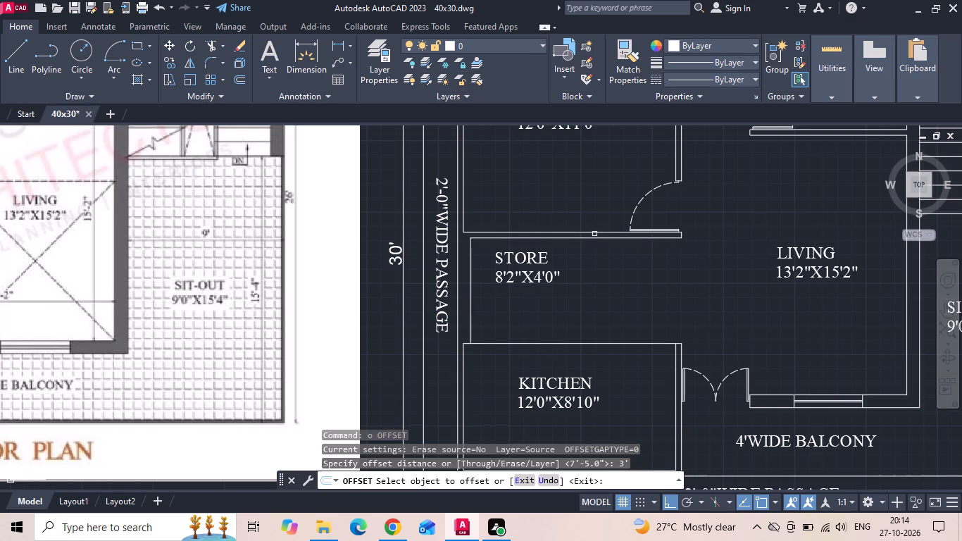
click(591, 238)
drag(585, 268, 582, 282)
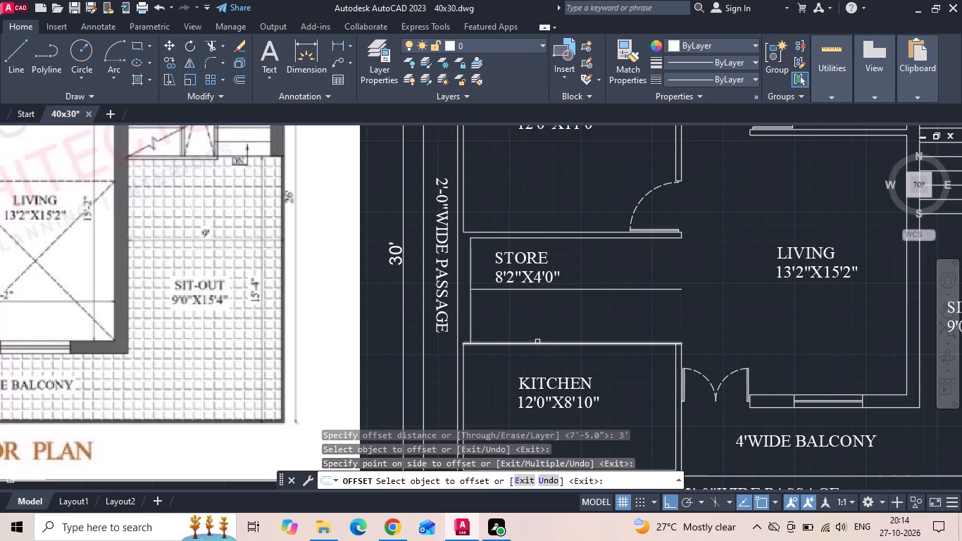
click(537, 342)
click(541, 332)
key(Escape)
Trim the lower offset line where it overhangs the store's inner west wall line.
key(t)
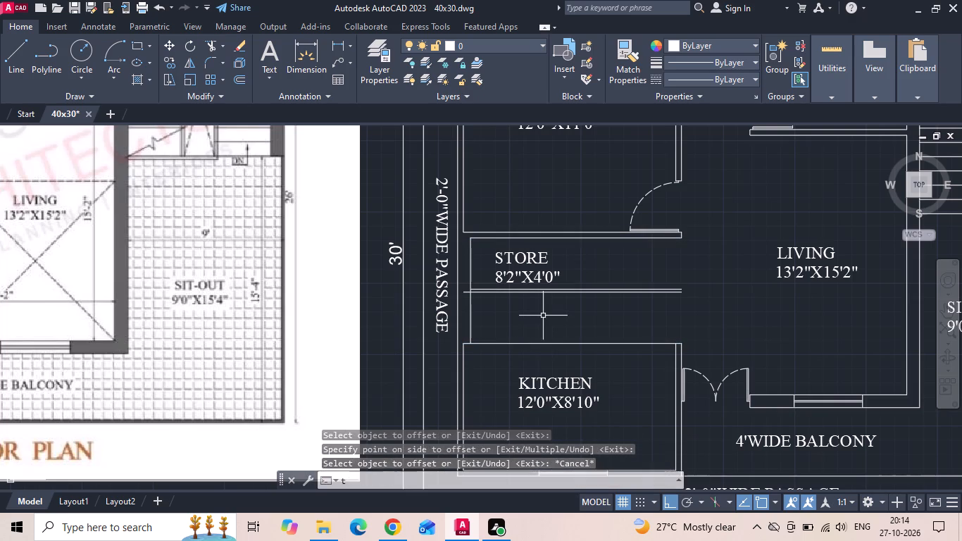
key(r)
key(space)
key(space)
click(468, 294)
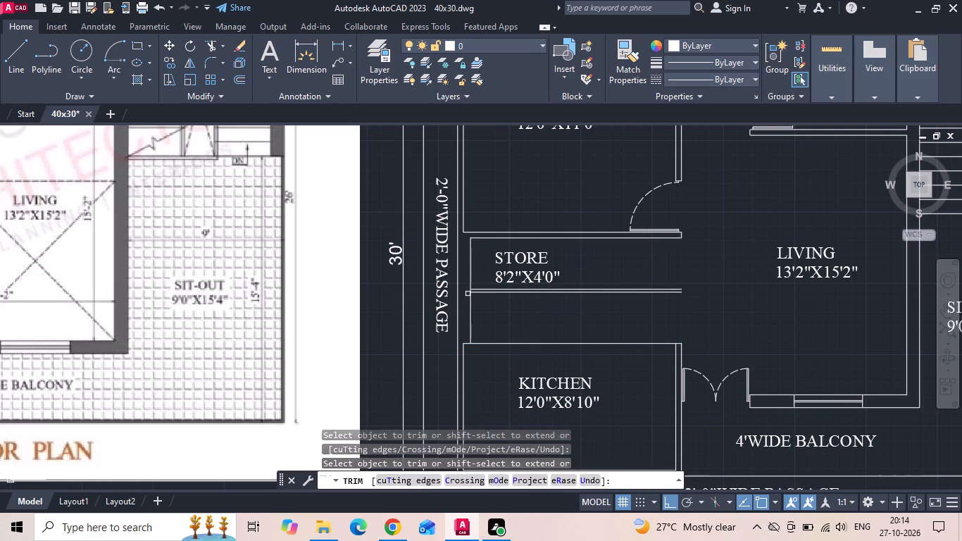
key(Escape)
Check the gap between the two 3' offset lines with a linear dimension and view the reference plan's staircase.
click(332, 41)
scroll(494, 293, up, 1)
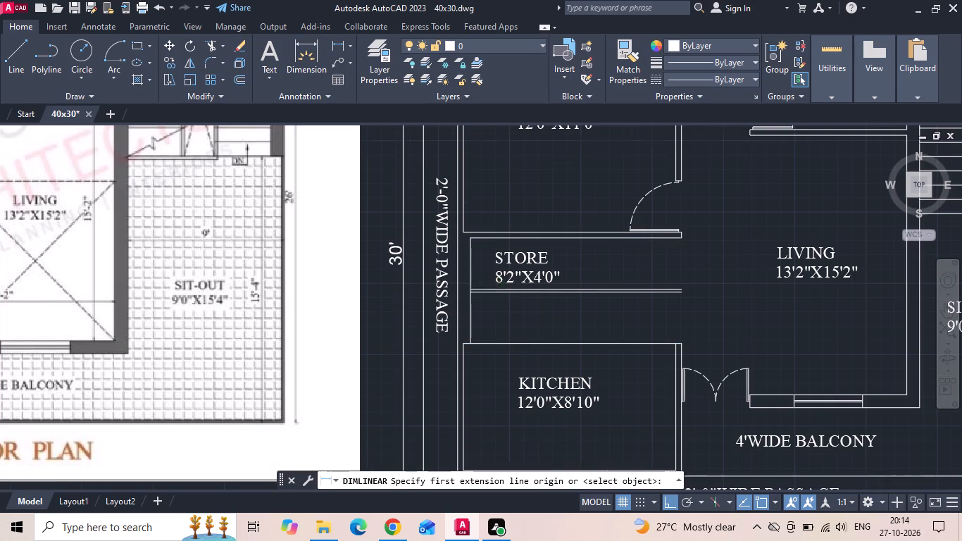
scroll(494, 293, up, 1)
click(494, 288)
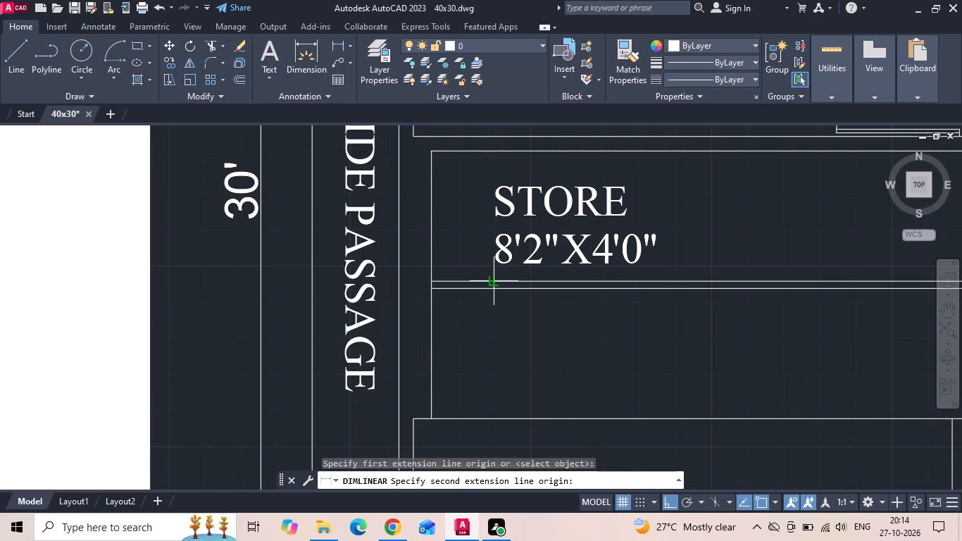
click(494, 278)
key(Escape)
scroll(494, 278, down, 4)
scroll(183, 271, up, 3)
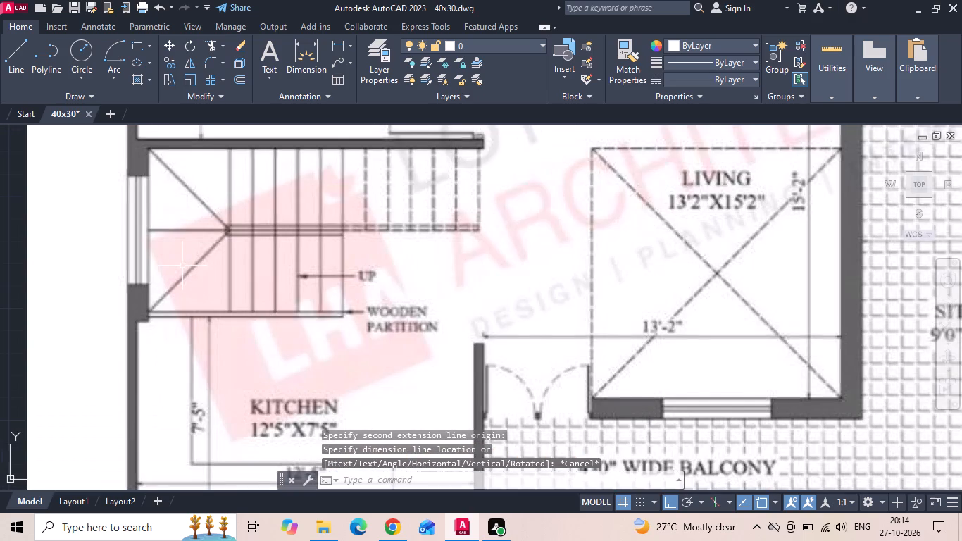
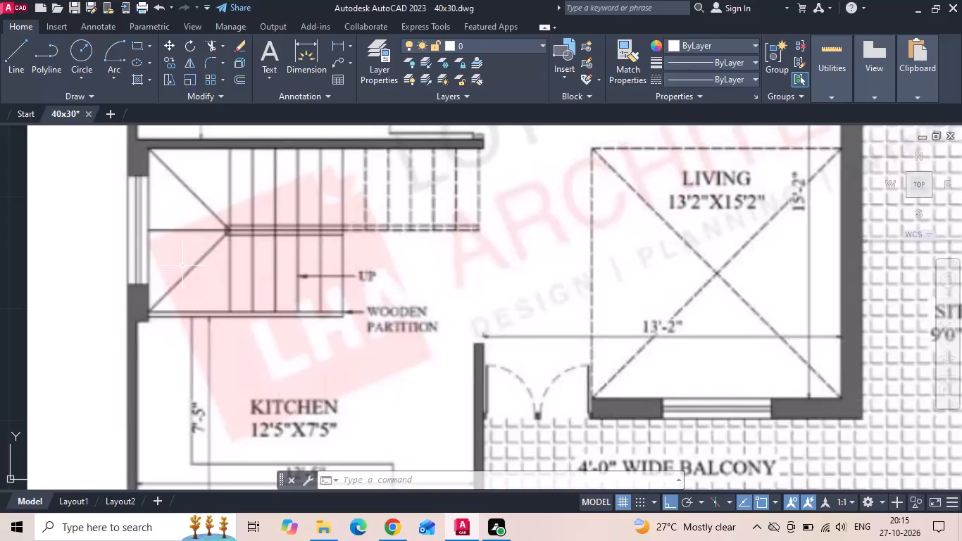
Measure the overall width across both staircase flights along the west wall in the reference first floor plan.
key(Escape)
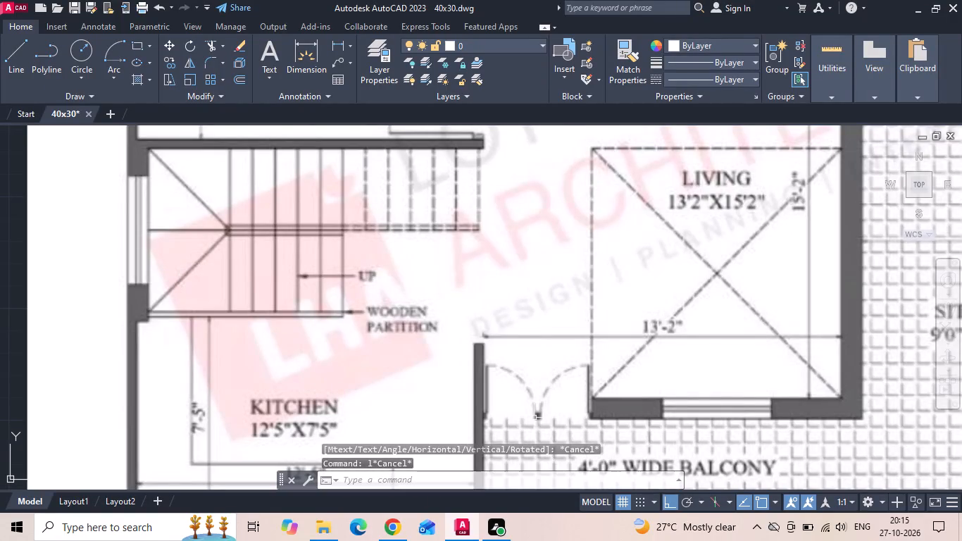
scroll(447, 278, down, 1)
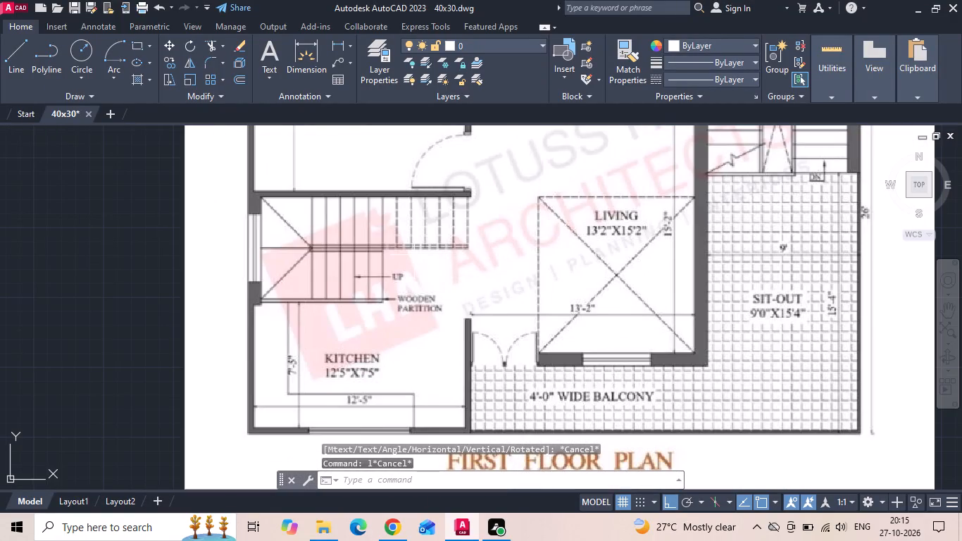
click(340, 39)
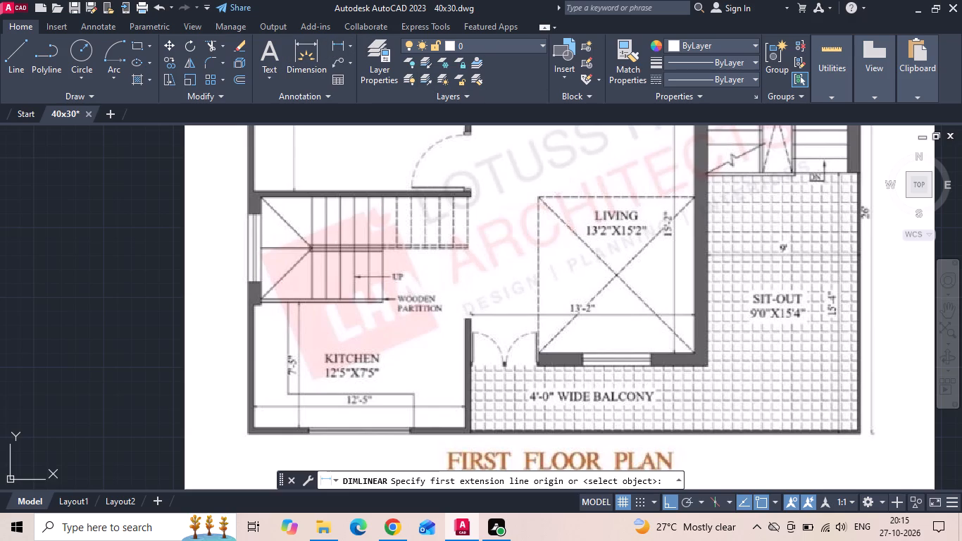
scroll(261, 189, up, 2)
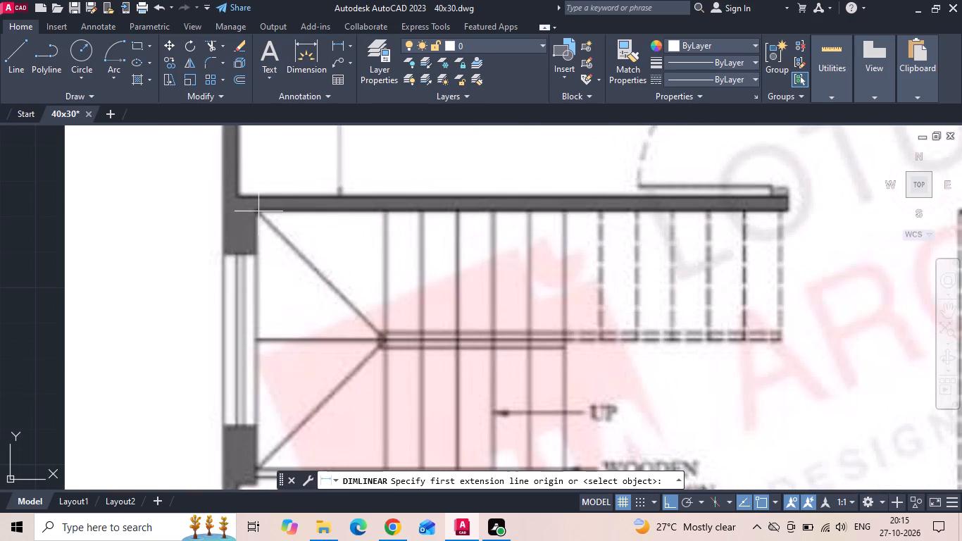
click(258, 211)
middle_drag(228, 366, 270, 270)
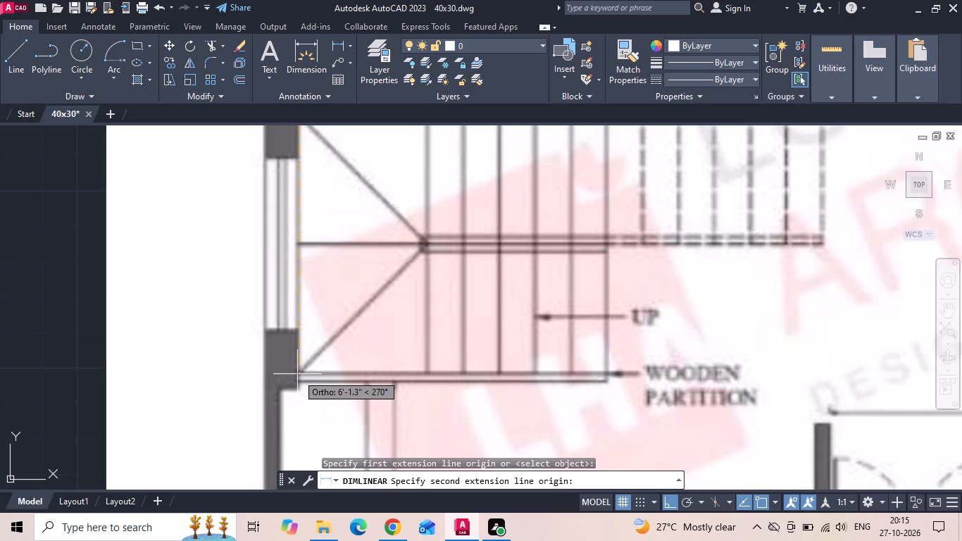
key(Escape)
Copy the kitchen's upper boundary line 2" down in the plan being edited.
scroll(316, 308, down, 1)
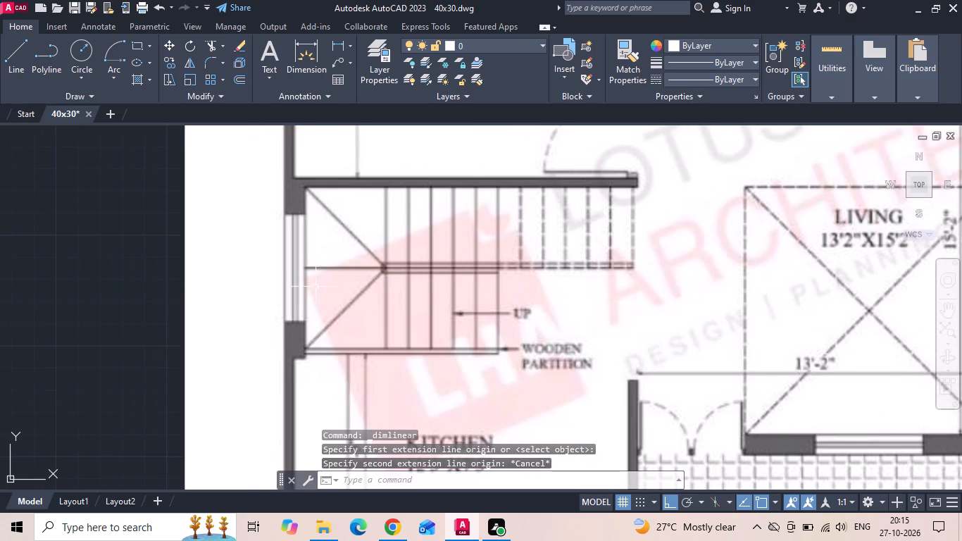
scroll(194, 250, down, 3)
scroll(561, 290, up, 3)
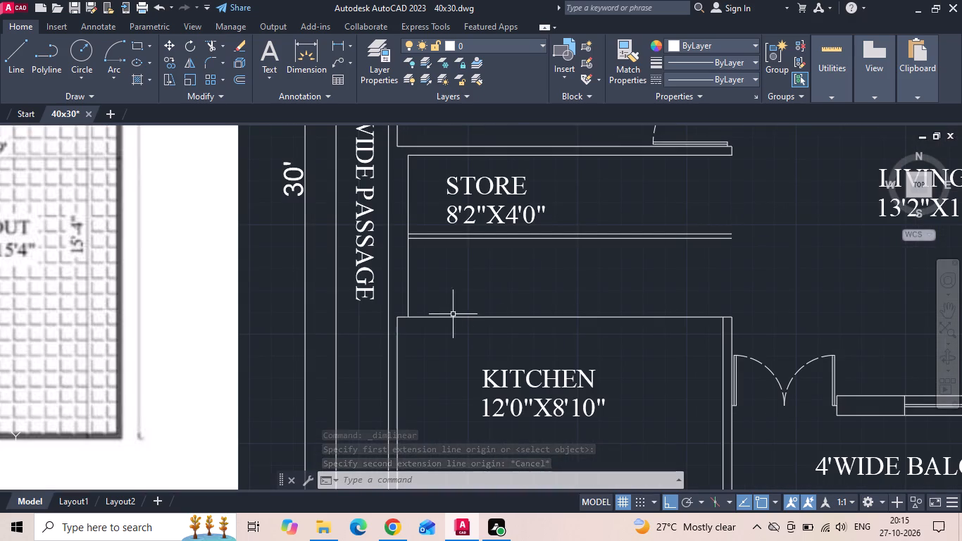
click(430, 324)
click(427, 307)
right_click(427, 306)
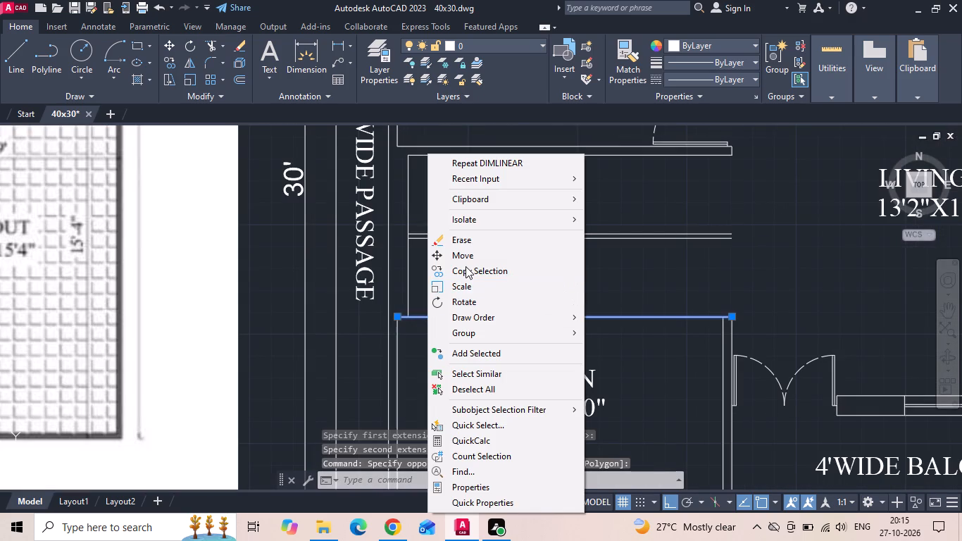
click(466, 266)
drag(475, 292, 475, 303)
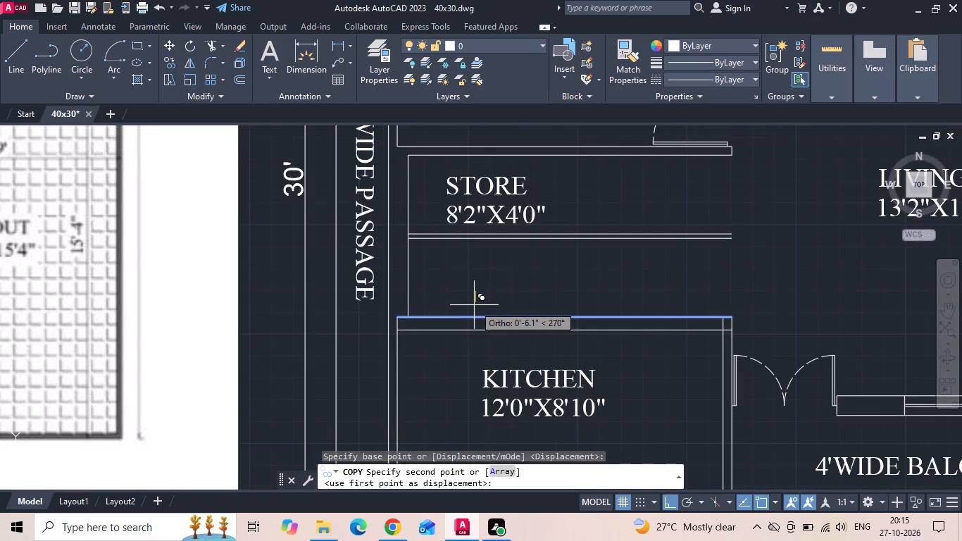
text(2)
key(space)
key(Escape)
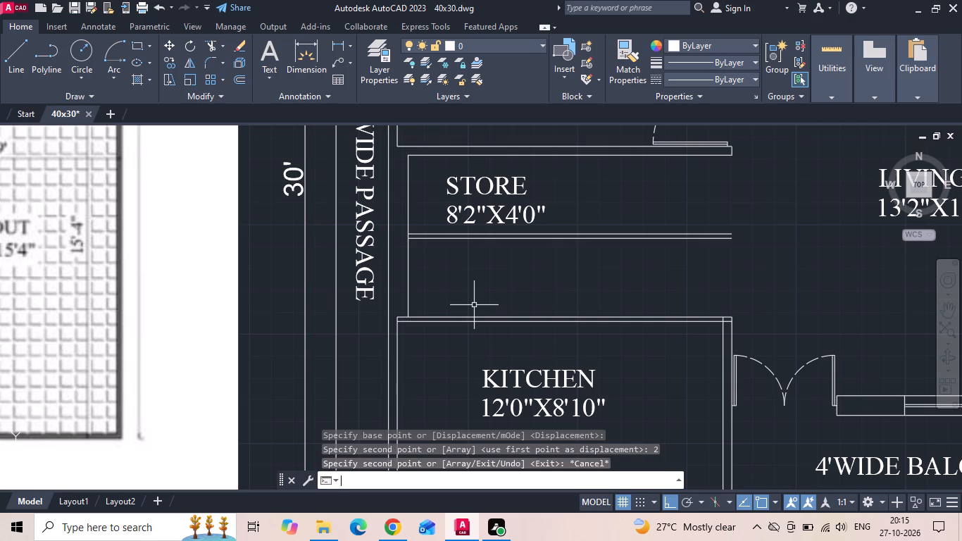
Extend the store's inner west wall line down to the copied boundary line.
text(ex)
key(space)
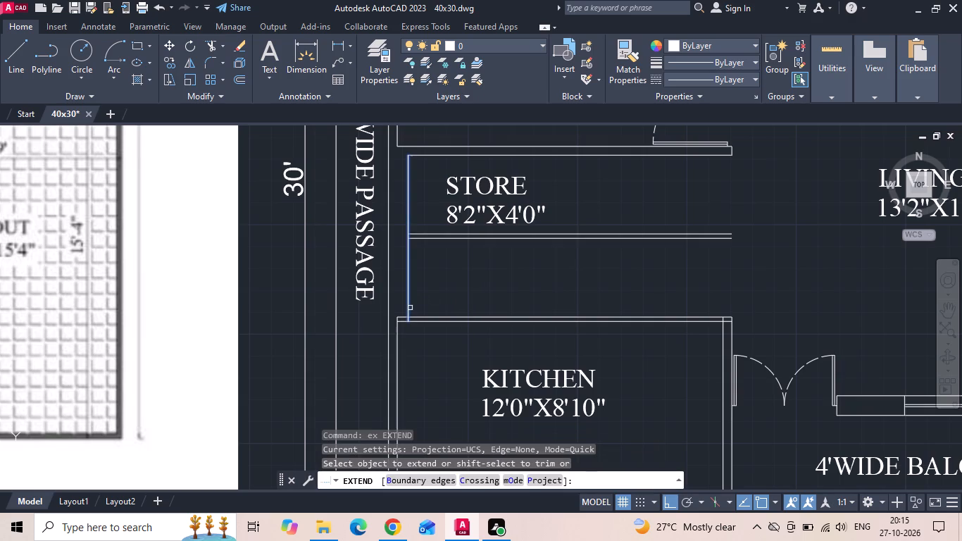
click(408, 308)
key(Escape)
Trim the original boundary line west of the store's inner wall line and the kitchen's inner west wall line above the copy.
key(t)
key(r)
key(space)
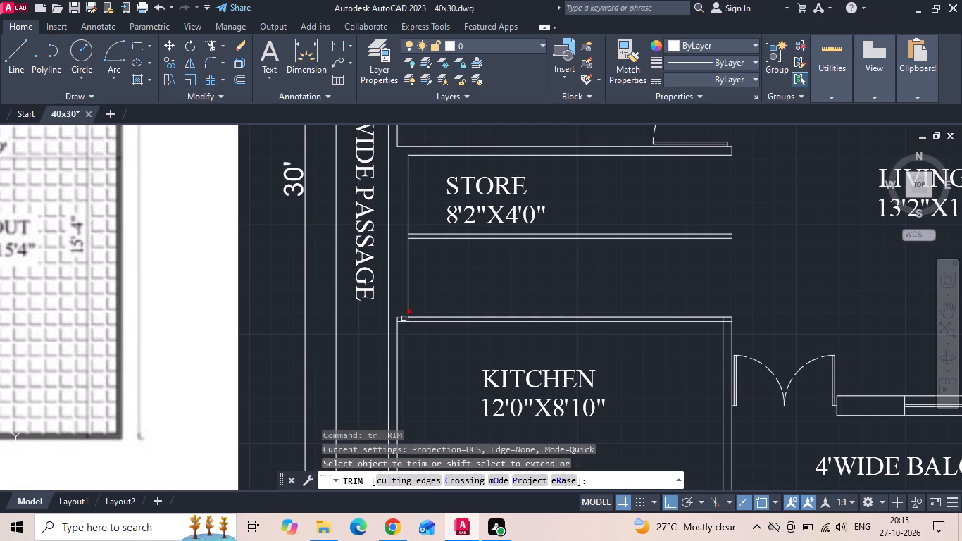
click(404, 318)
click(396, 319)
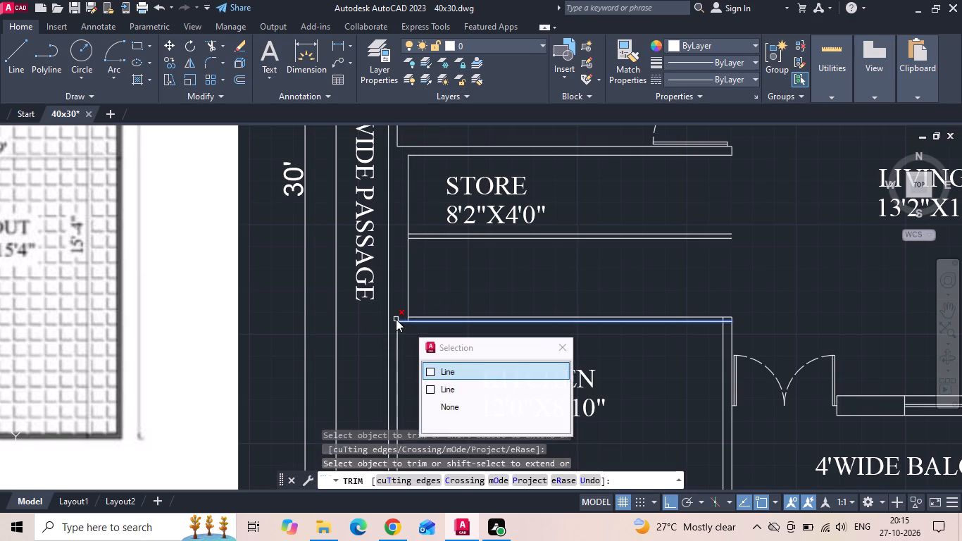
click(396, 318)
key(Escape)
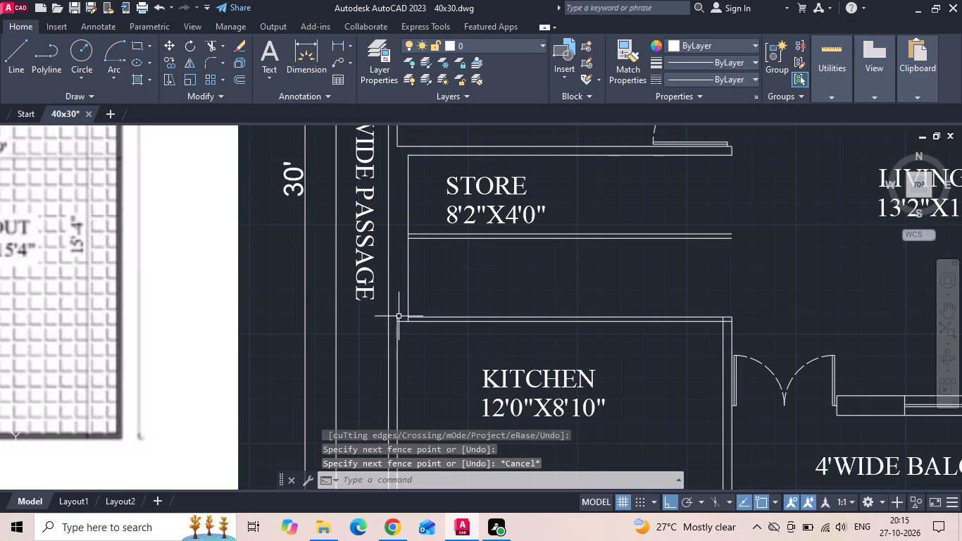
text(tr)
key(space)
scroll(399, 316, up, 2)
click(392, 321)
key(Escape)
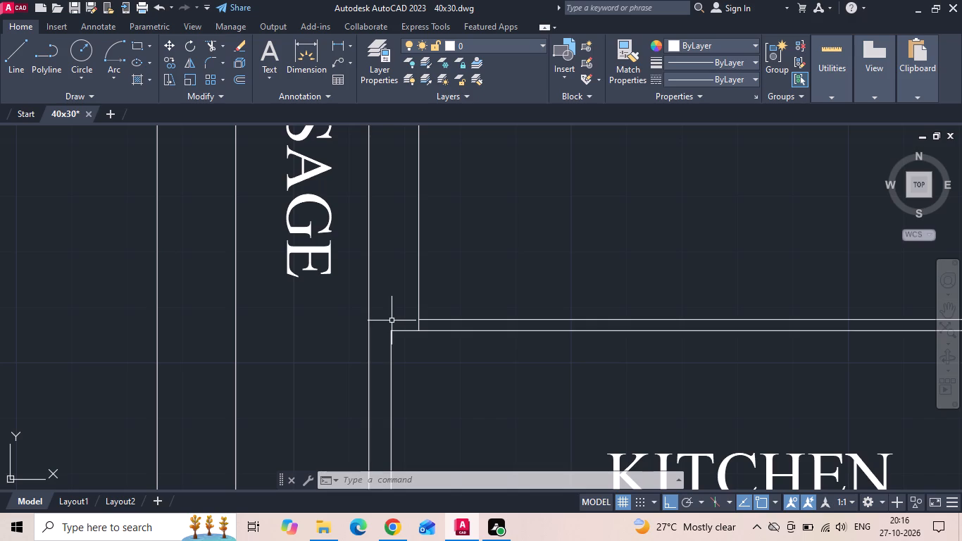
Measure from the lower corner of the staircase wall pier to the kitchen's south wall in the reference plan.
scroll(555, 176, down, 2)
scroll(596, 216, down, 4)
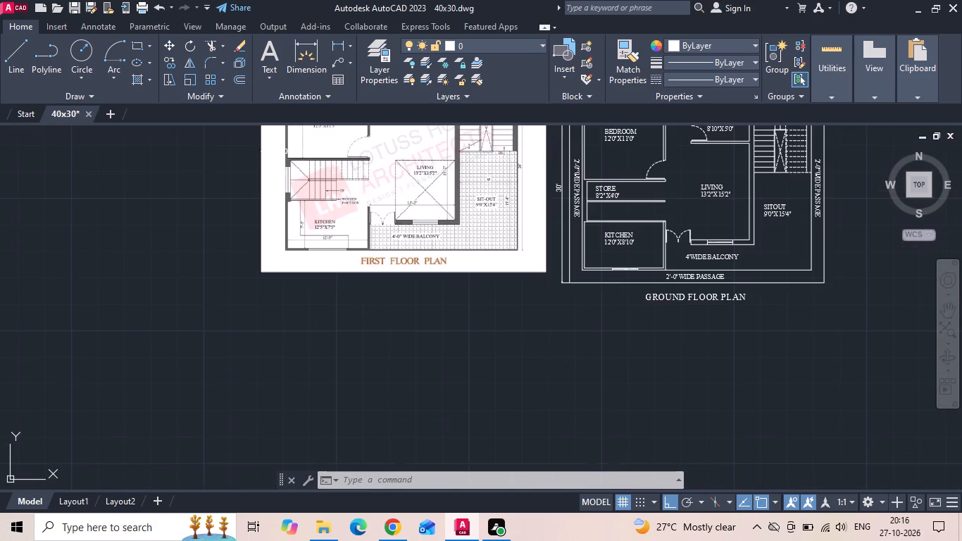
scroll(318, 182, up, 2)
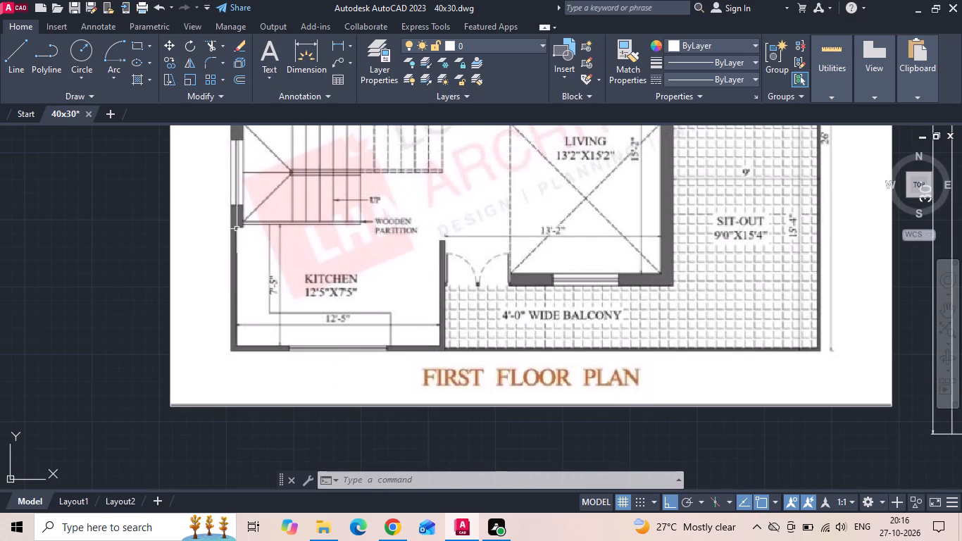
scroll(187, 239, down, 1)
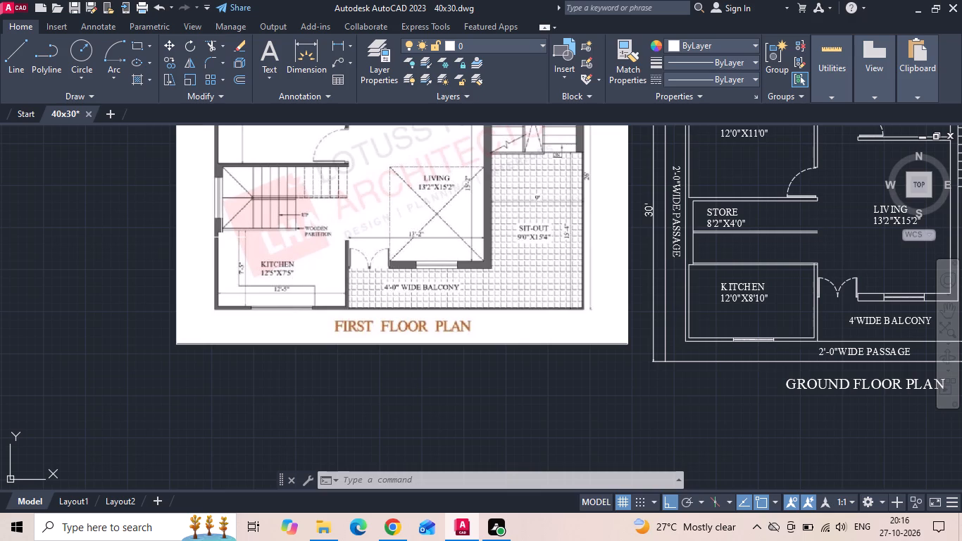
scroll(222, 228, up, 3)
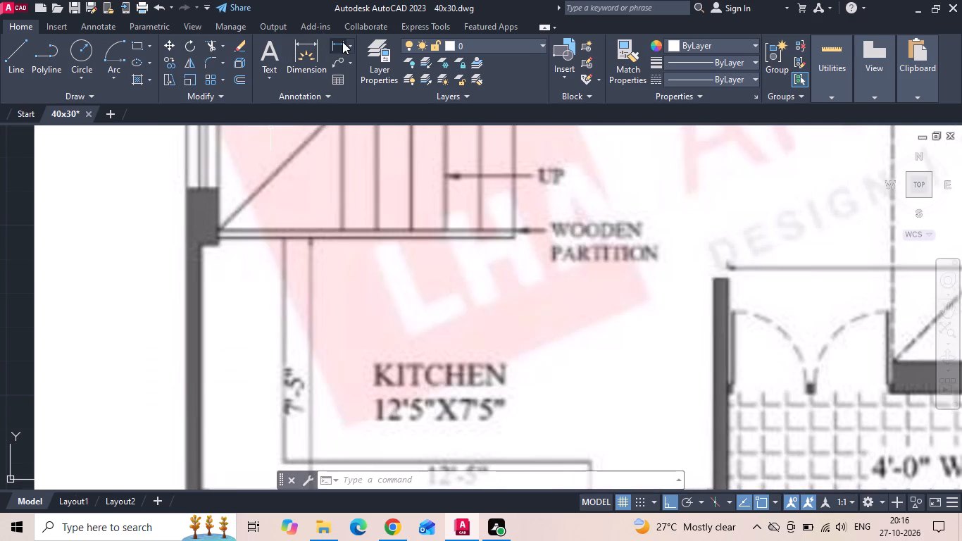
click(343, 42)
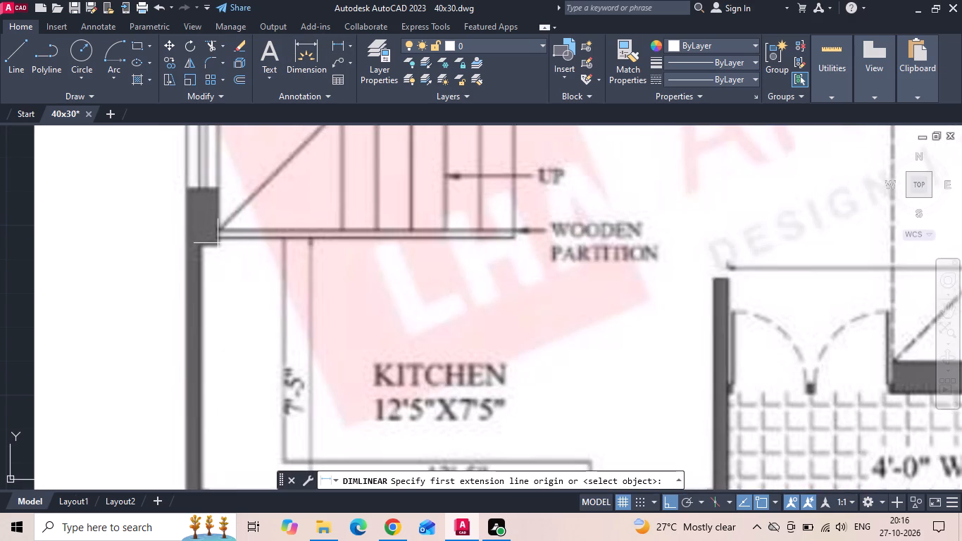
click(218, 244)
scroll(218, 244, down, 1)
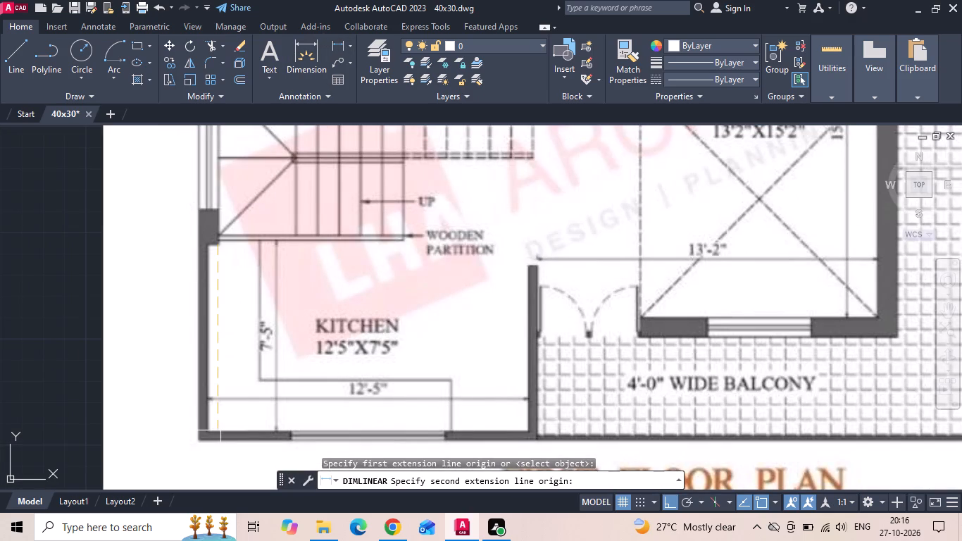
click(218, 432)
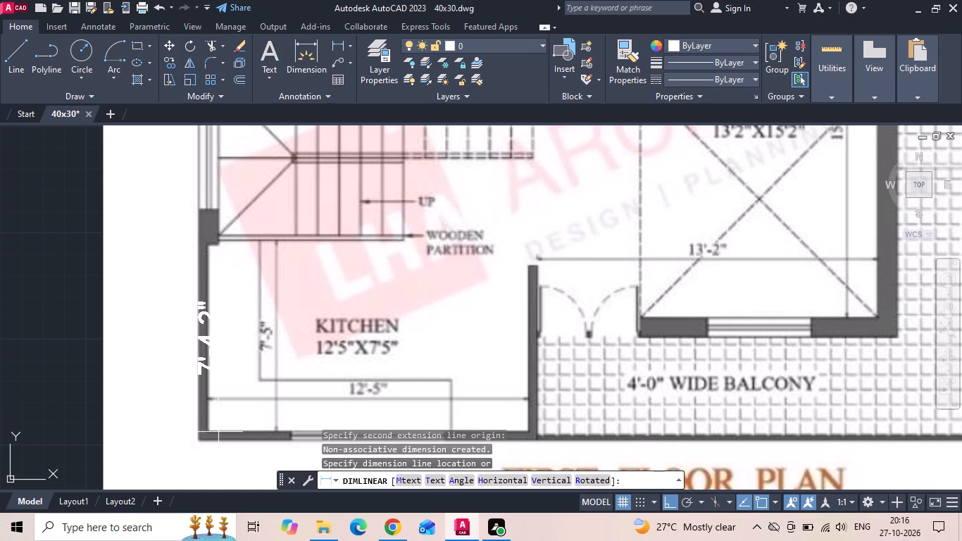
key(Escape)
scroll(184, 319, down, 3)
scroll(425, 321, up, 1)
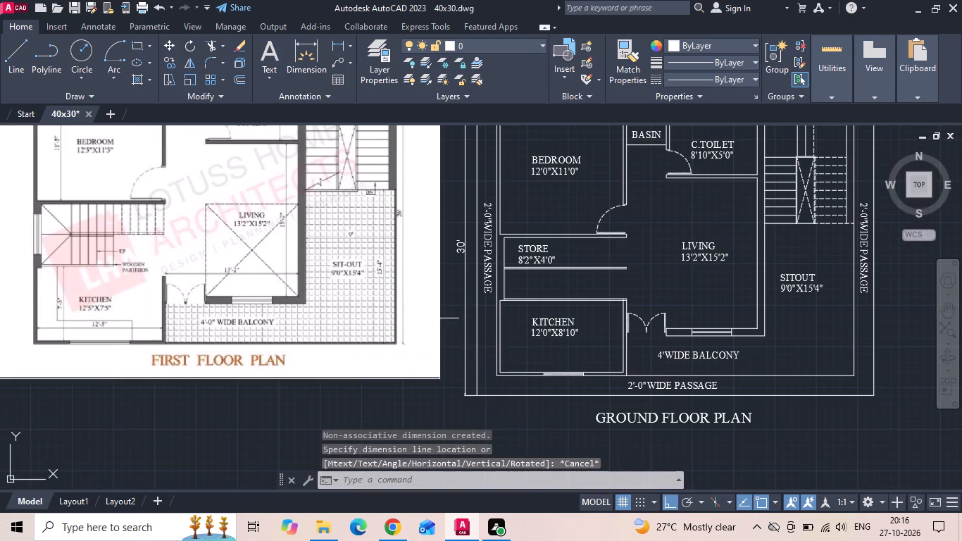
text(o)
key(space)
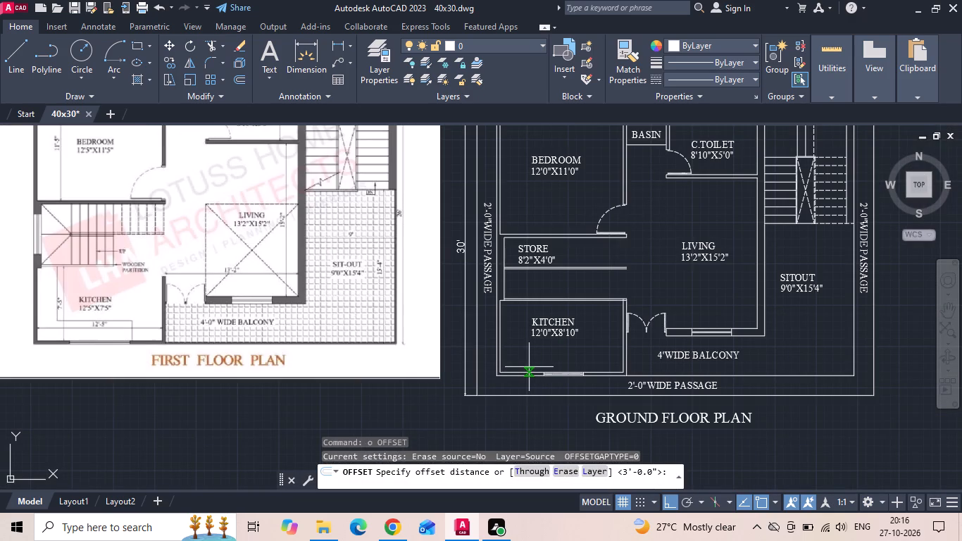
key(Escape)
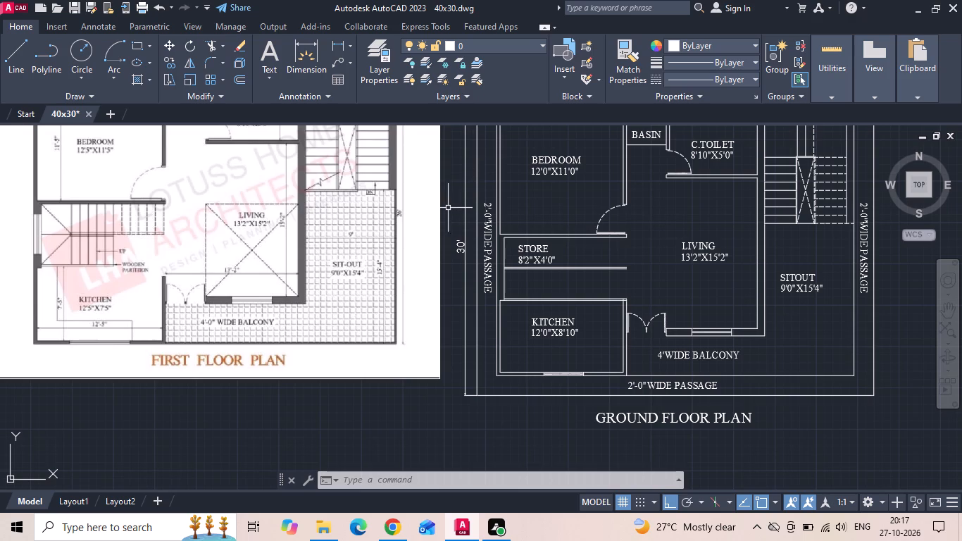
Measure the stair space from the store's upper inner corner to the lower end of its inner west wall line.
scroll(516, 306, up, 2)
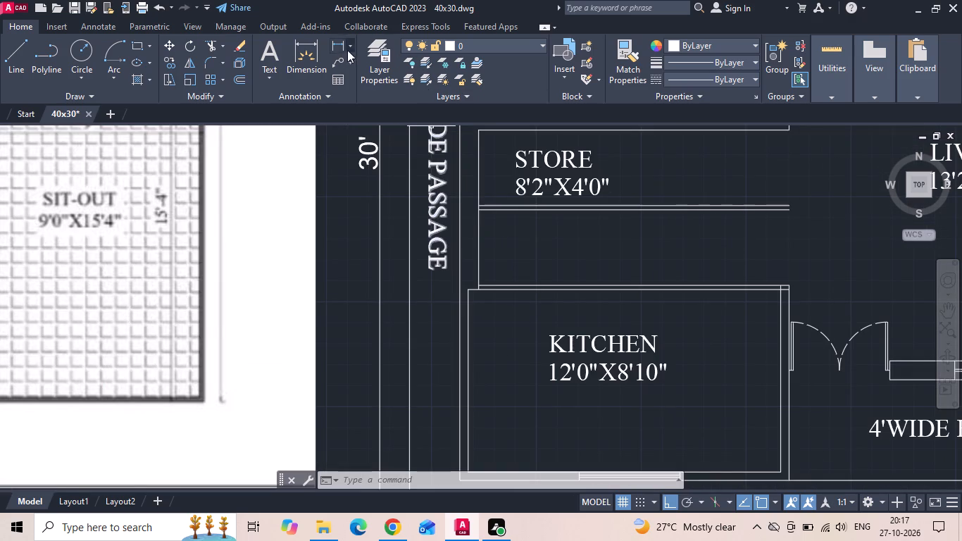
click(333, 42)
scroll(447, 367, down, 1)
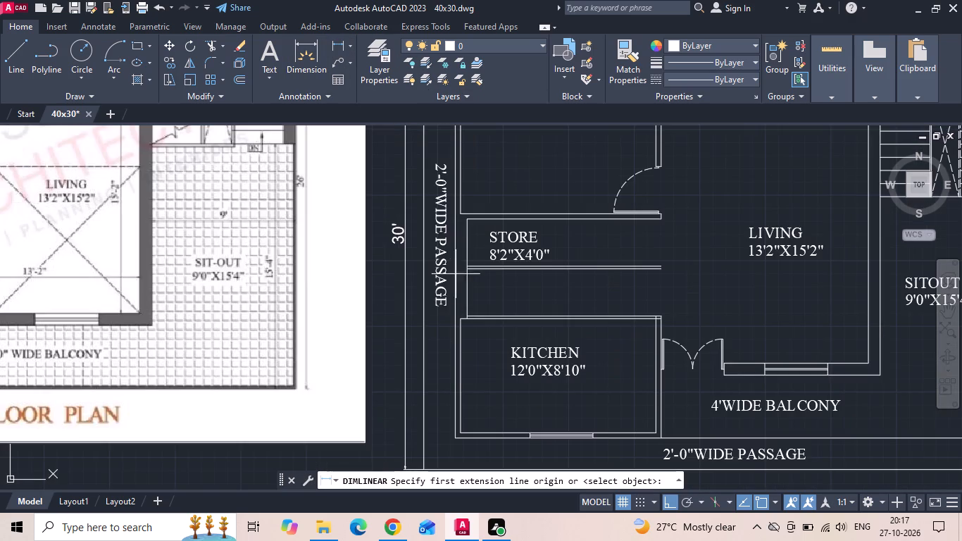
click(467, 219)
scroll(448, 325, up, 2)
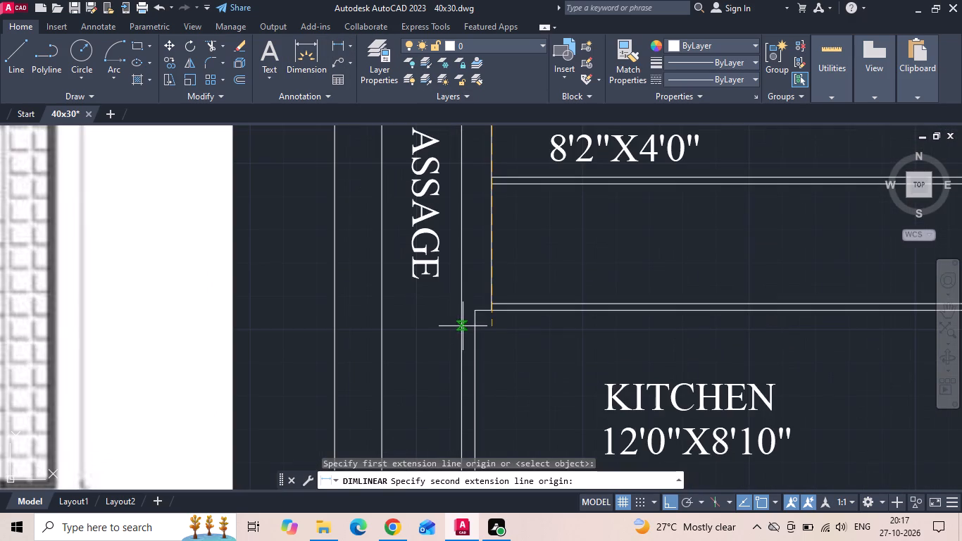
click(491, 311)
scroll(486, 338, down, 1)
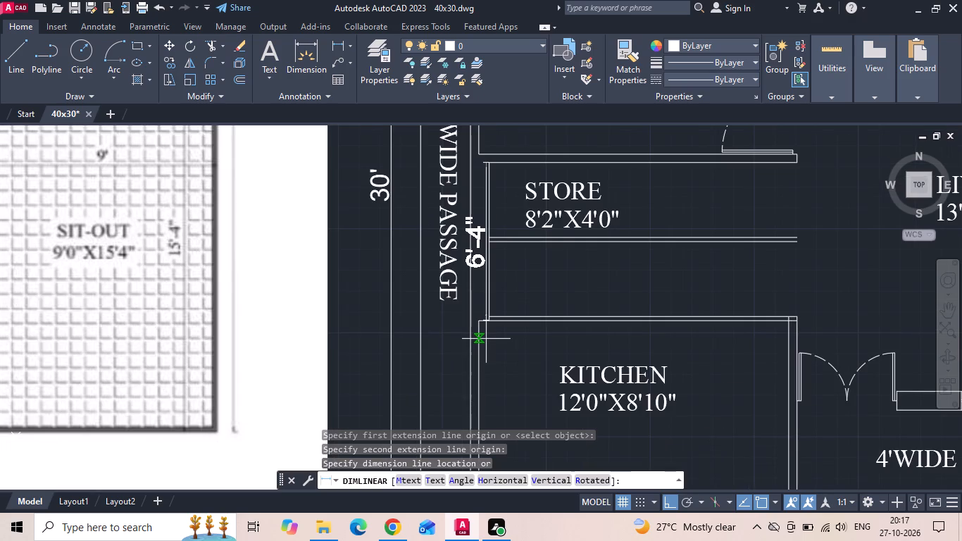
key(Escape)
Offset the kitchen's lower boundary line 1" further down.
scroll(496, 330, up, 2)
text(o)
key(space)
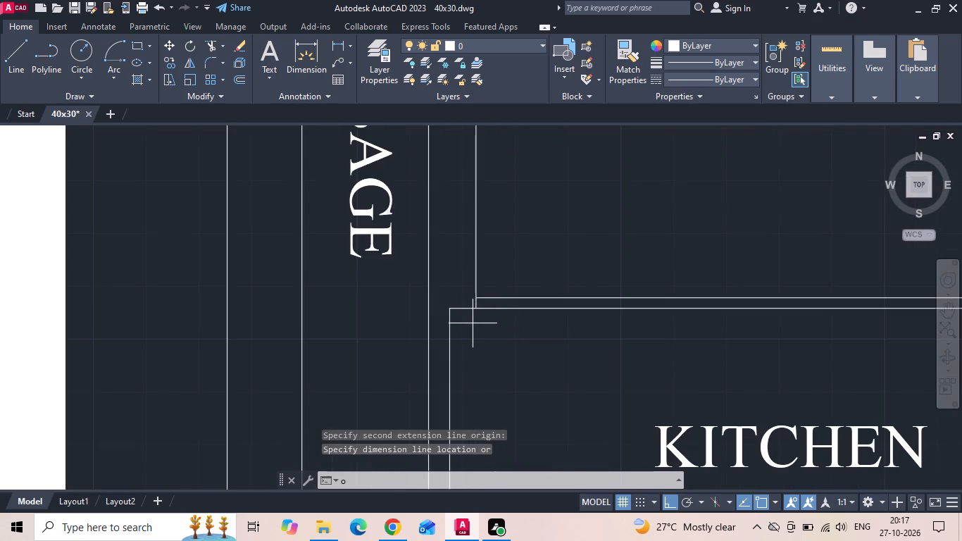
text(1)
key(space)
drag(466, 306, 464, 315)
click(458, 347)
key(Escape)
Extend the store's inner west wall line down to the new 1" offset line.
text(ex)
key(space)
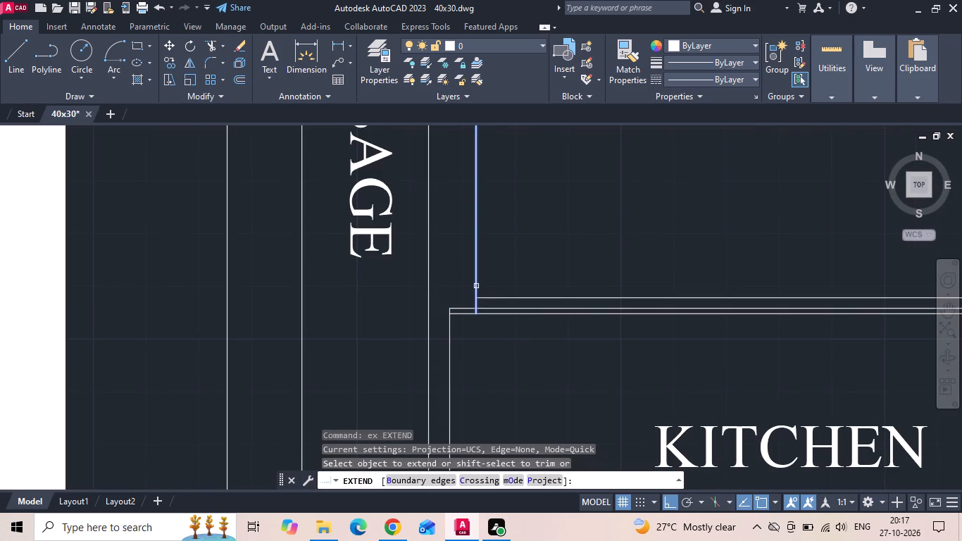
click(476, 284)
key(Escape)
Trim the middle boundary line west of the store's inner wall line and the kitchen's inner west wall stub above the offset line.
text(tr)
key(space)
key(space)
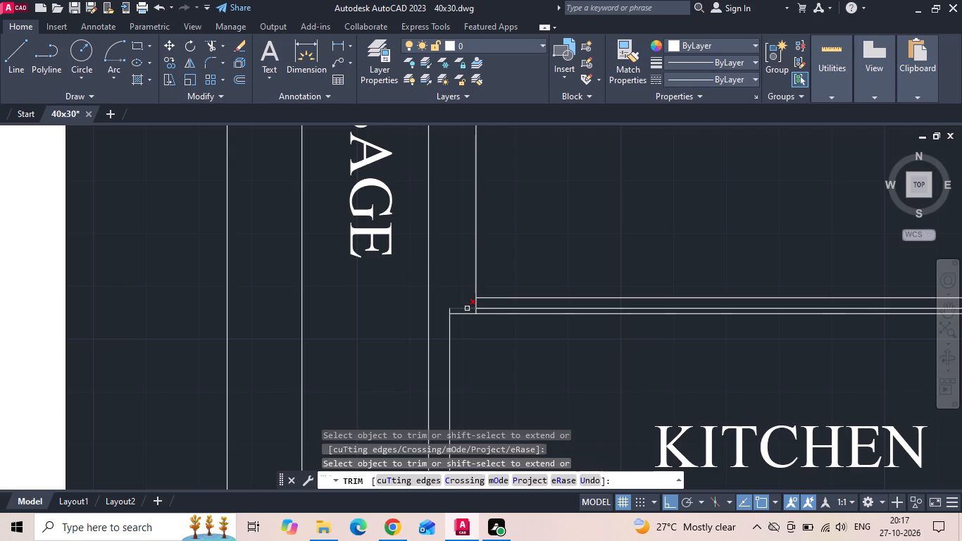
click(467, 309)
click(449, 310)
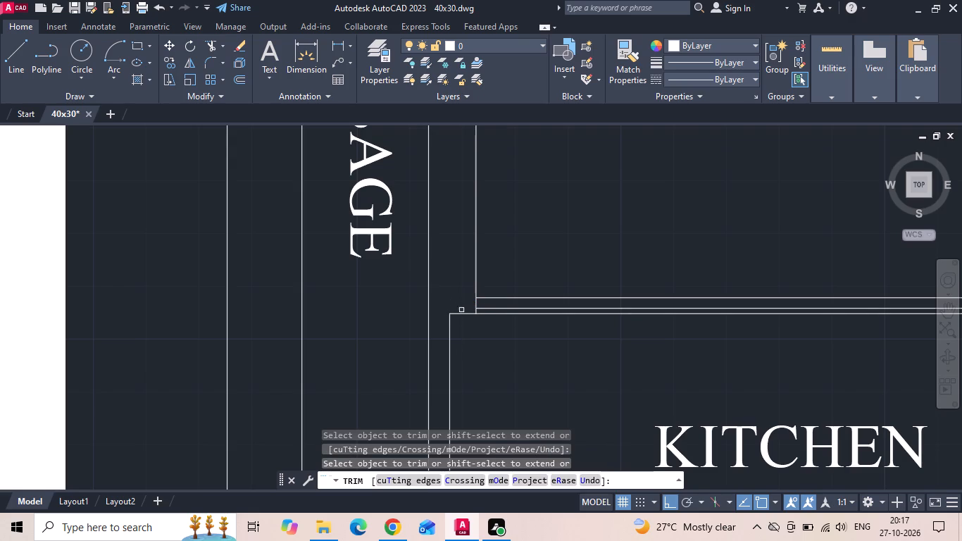
Trim the 1" offset line above the kitchen east of the extended store inner west wall line.
click(486, 313)
scroll(461, 366, down, 2)
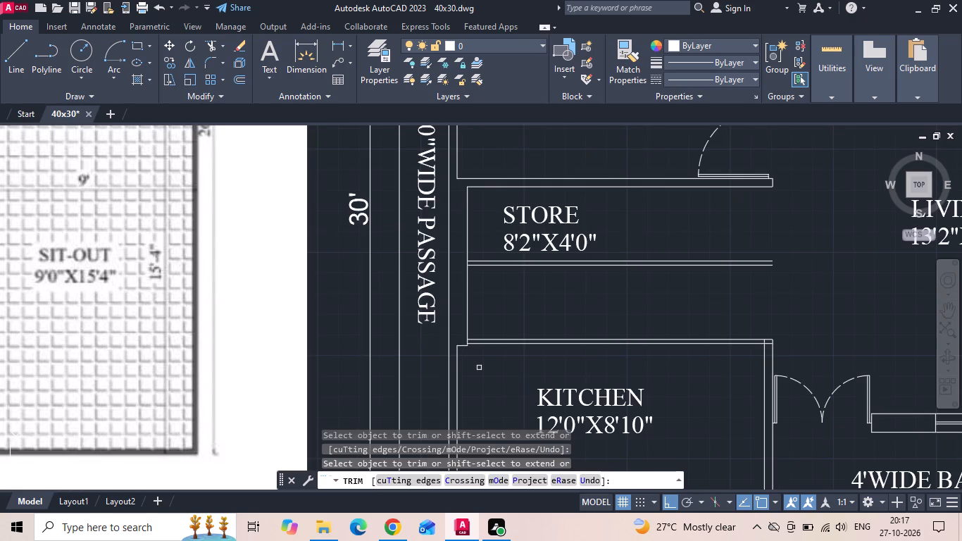
key(Escape)
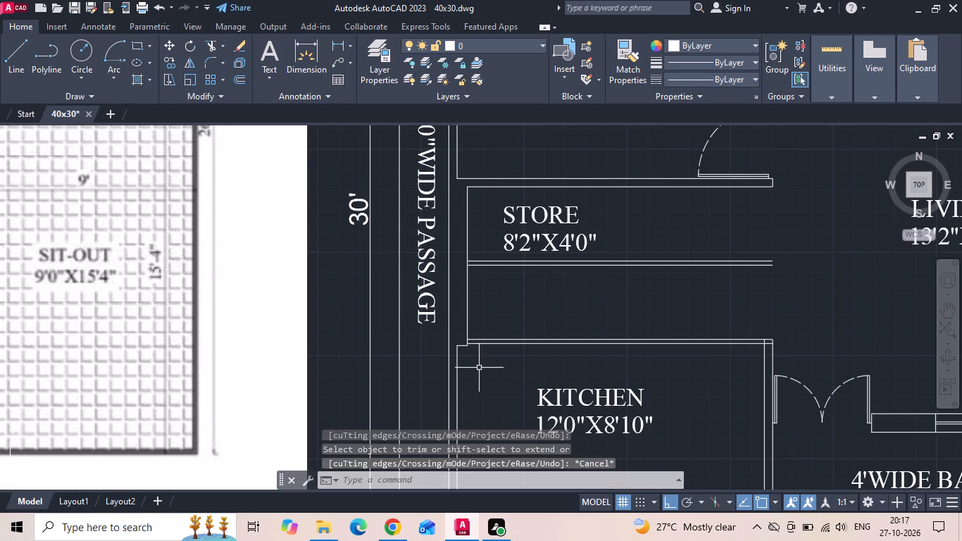
Offset the former store's inner west wall line 36" to the east to mark the stair landing edge.
scroll(480, 368, down, 1)
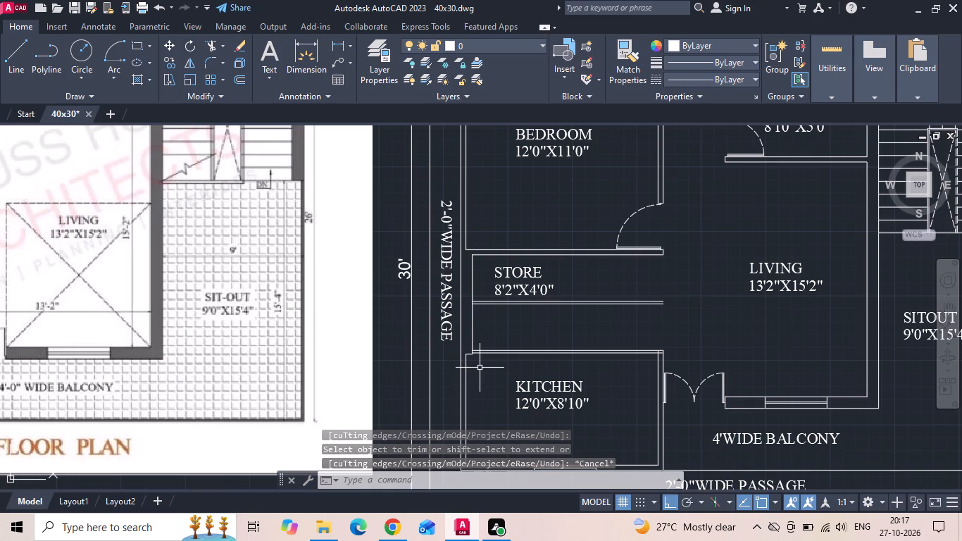
text(o 3)
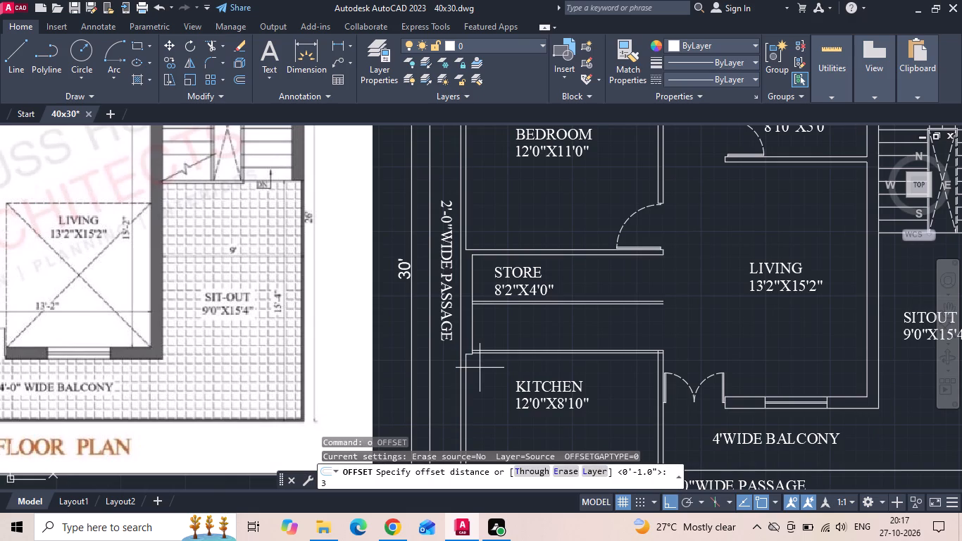
text(6)
key(space)
click(473, 338)
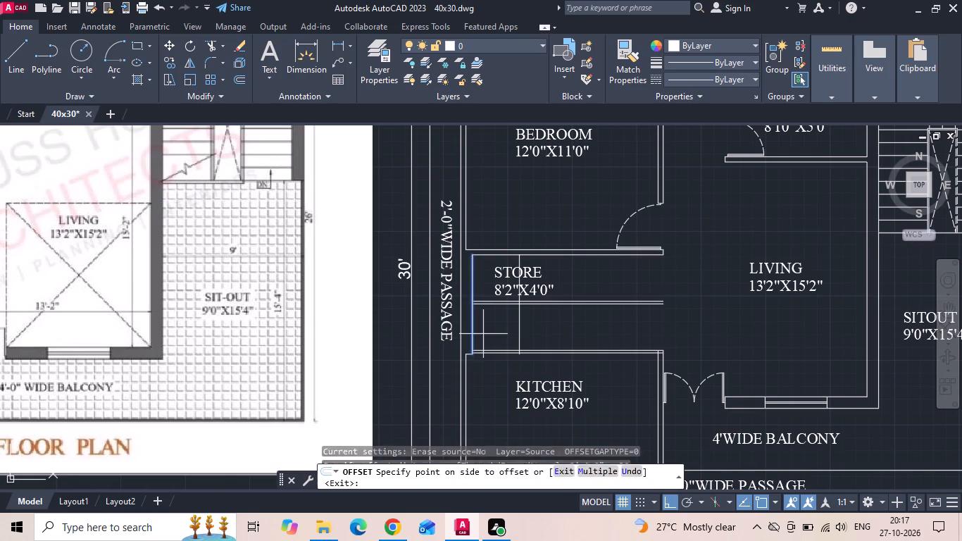
click(532, 315)
key(Escape)
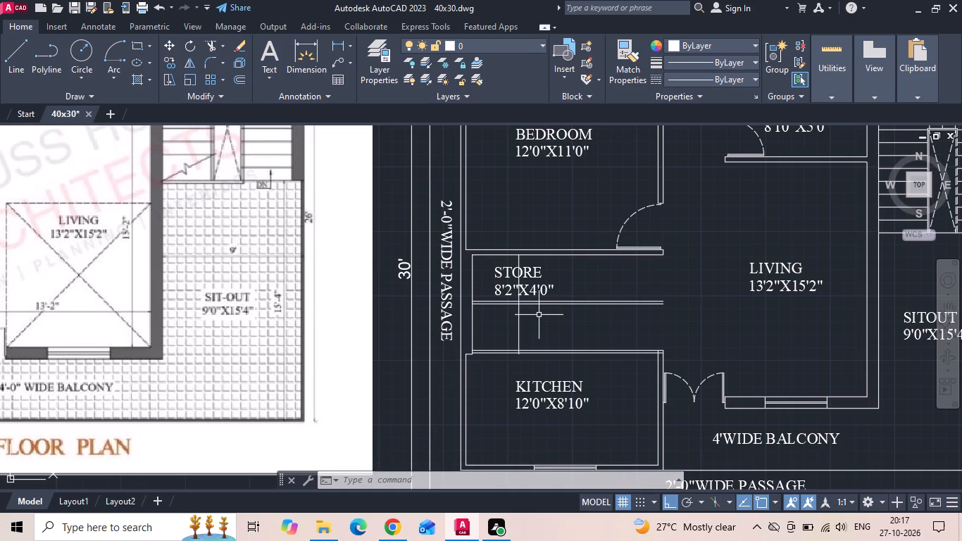
key(Escape)
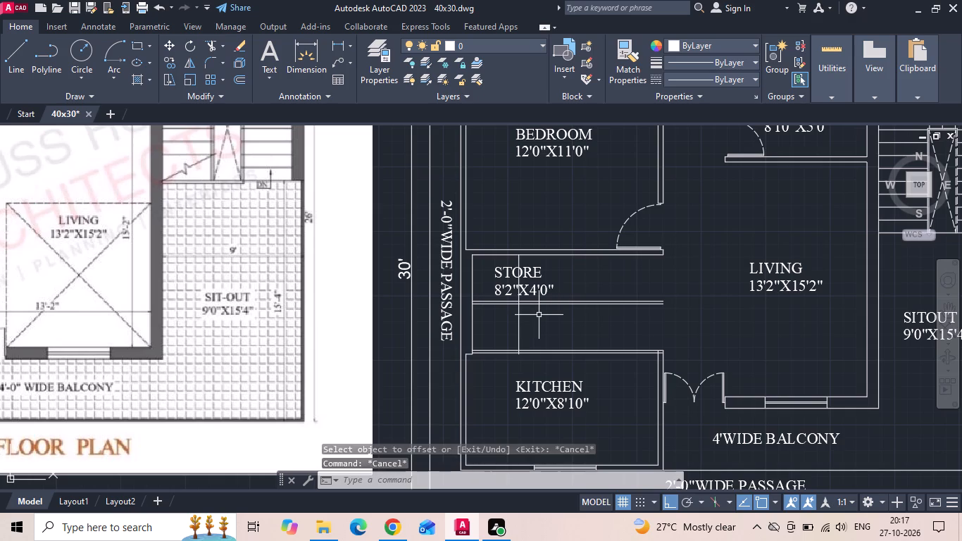
Delete the STORE 8'2"X4'0" room label.
click(546, 281)
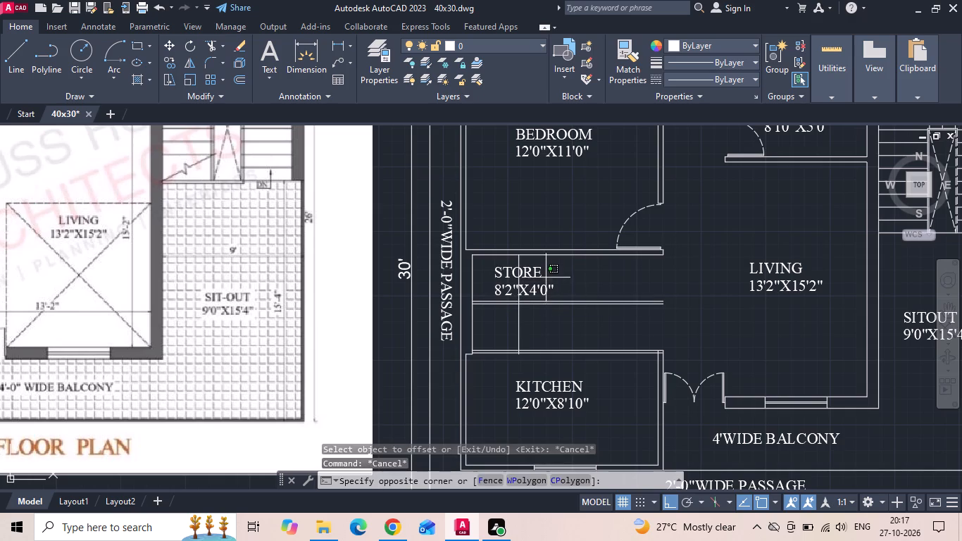
click(542, 265)
key(Delete)
Trim the two middle lines across the landing and the landing edge line's overhang below the stair's lower boundary.
text(tr)
key(space)
key(space)
drag(506, 319, 510, 294)
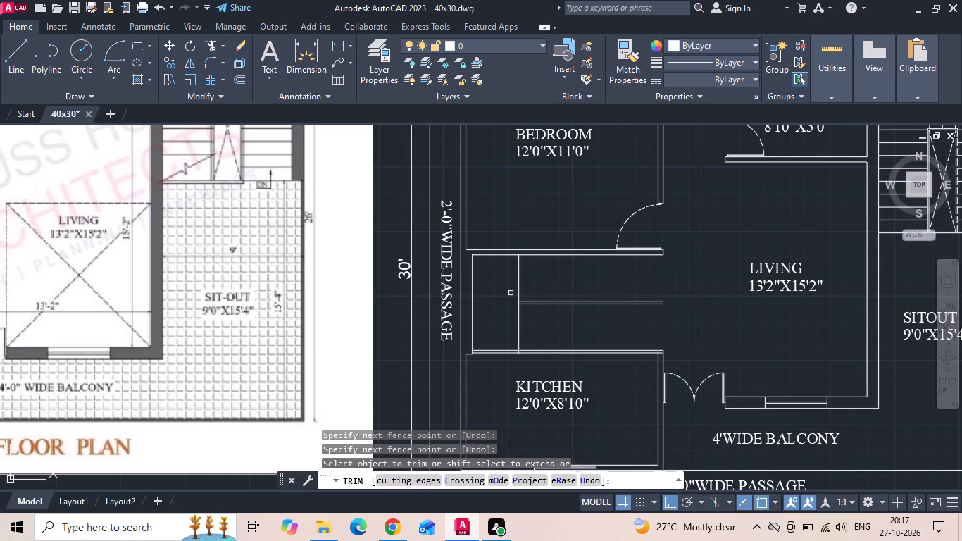
scroll(509, 302, down, 1)
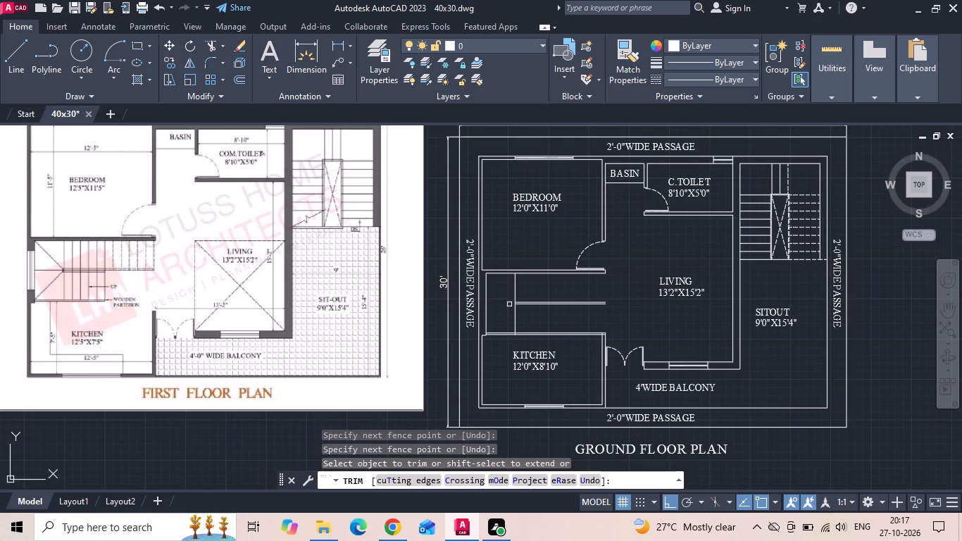
scroll(509, 312, up, 2)
scroll(527, 406, up, 3)
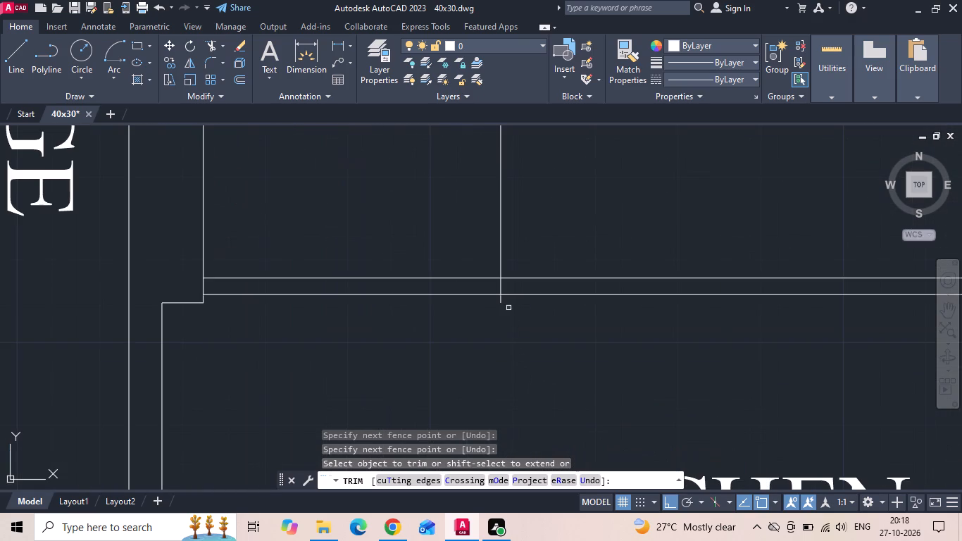
click(501, 299)
click(502, 287)
scroll(458, 350, down, 4)
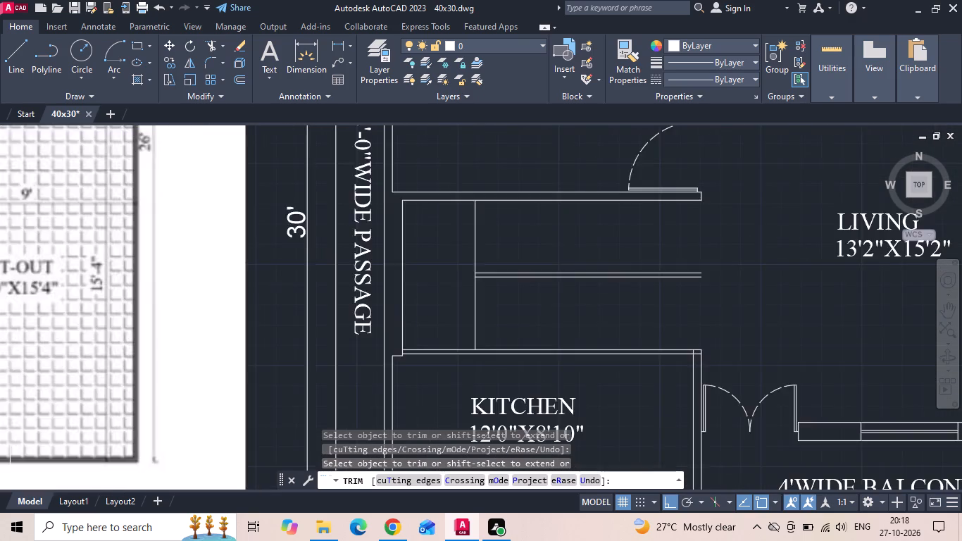
scroll(508, 368, down, 1)
key(Escape)
Copy the landing edge line eastward at 10" intervals, from 10" to 110", to form the stair treads.
scroll(30, 297, up, 2)
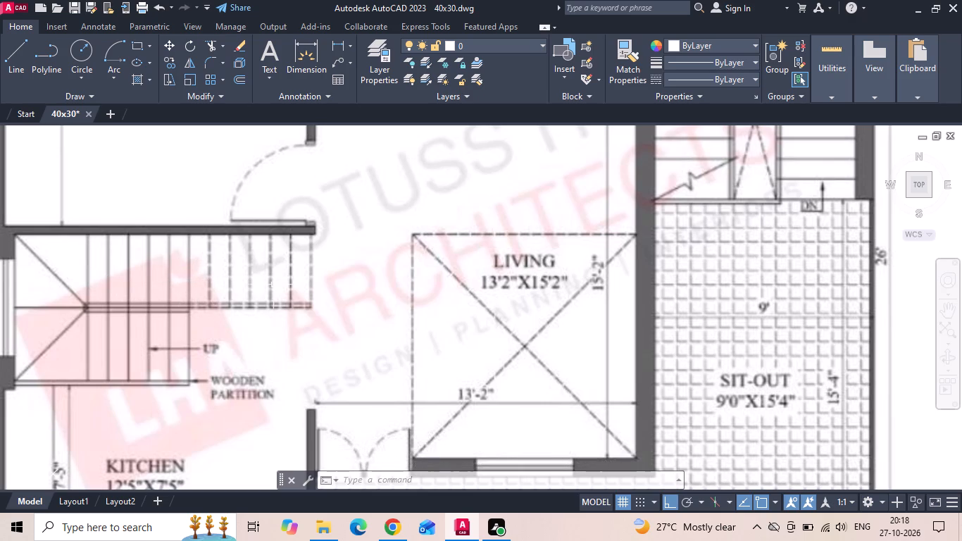
scroll(242, 273, down, 3)
scroll(491, 304, up, 2)
click(433, 277)
click(407, 278)
right_click(407, 278)
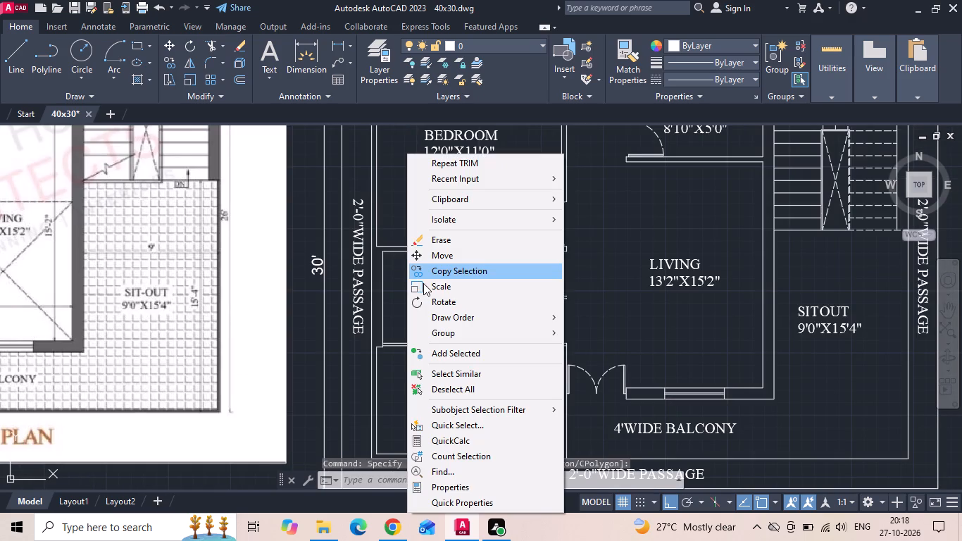
click(435, 273)
drag(465, 261, 472, 262)
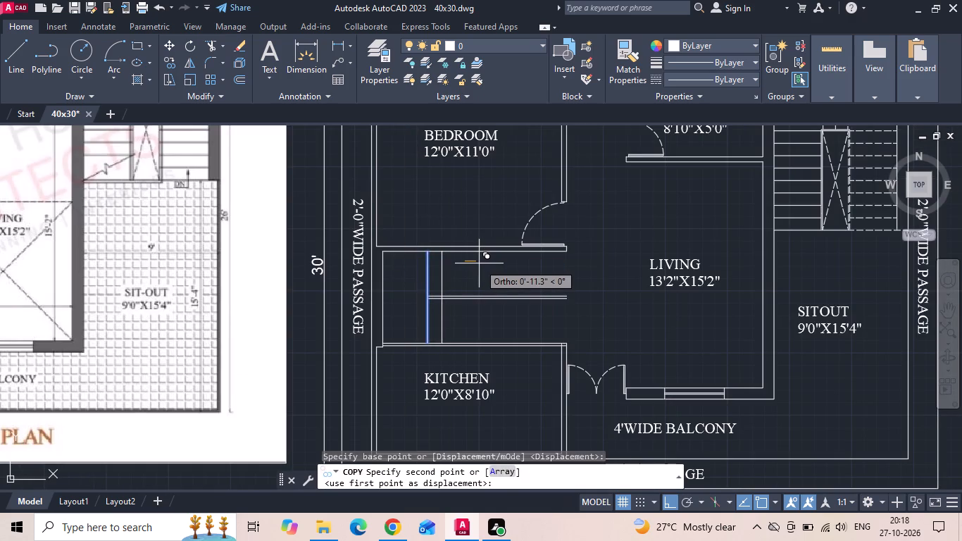
text(10)
key(Return)
text(20)
key(Return)
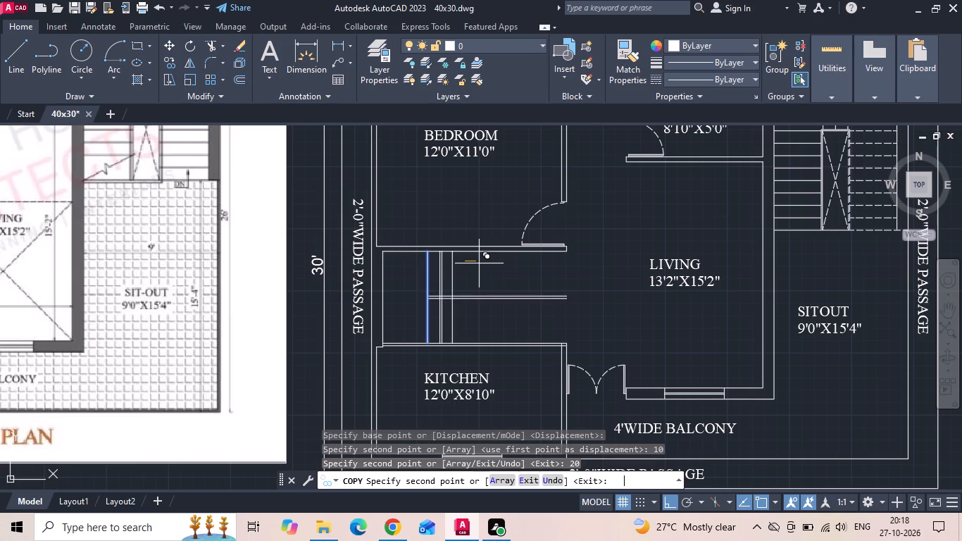
text(30)
key(Return)
text(40)
key(Return)
text(50)
key(Return)
text(60)
key(Return)
text(70)
key(Return)
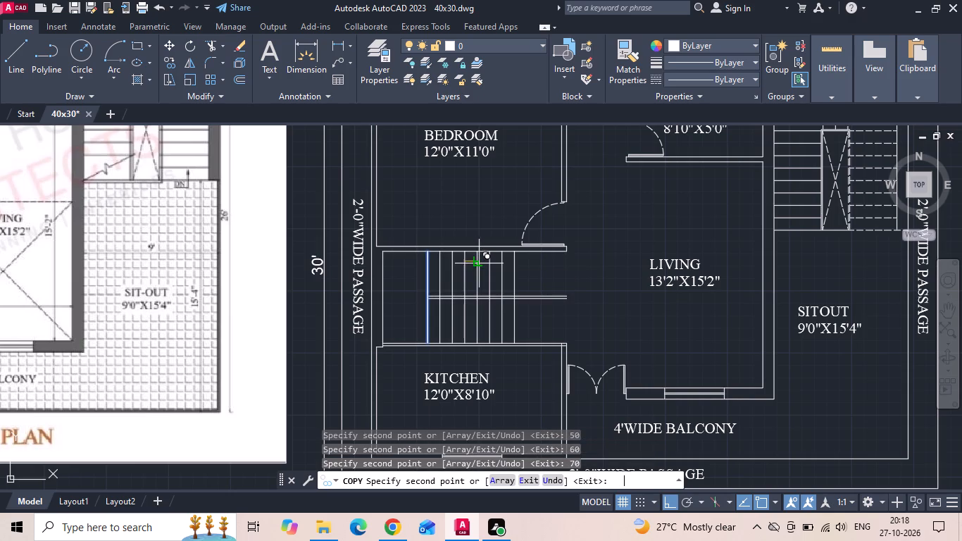
text(80)
key(Return)
text(90)
key(Return)
text(100)
key(Return)
text(110)
key(Return)
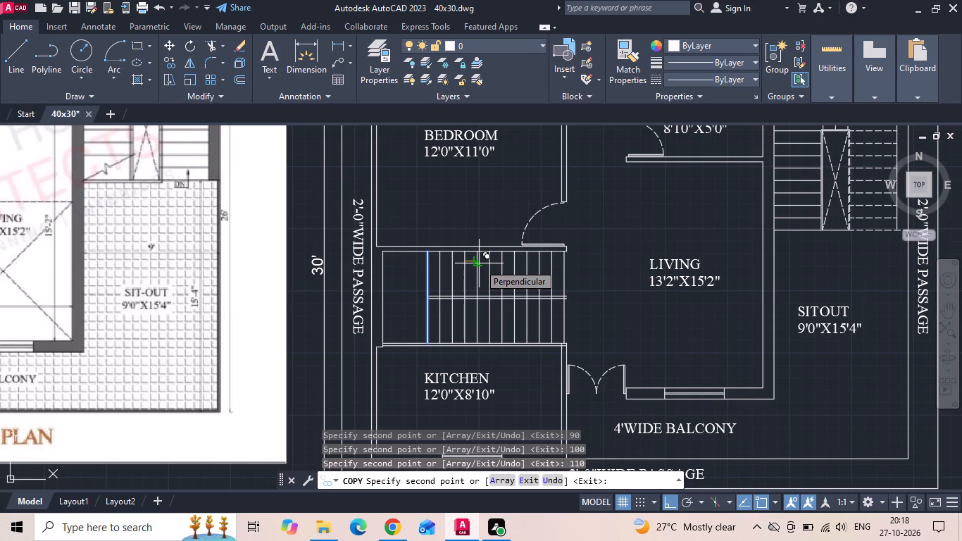
key(Escape)
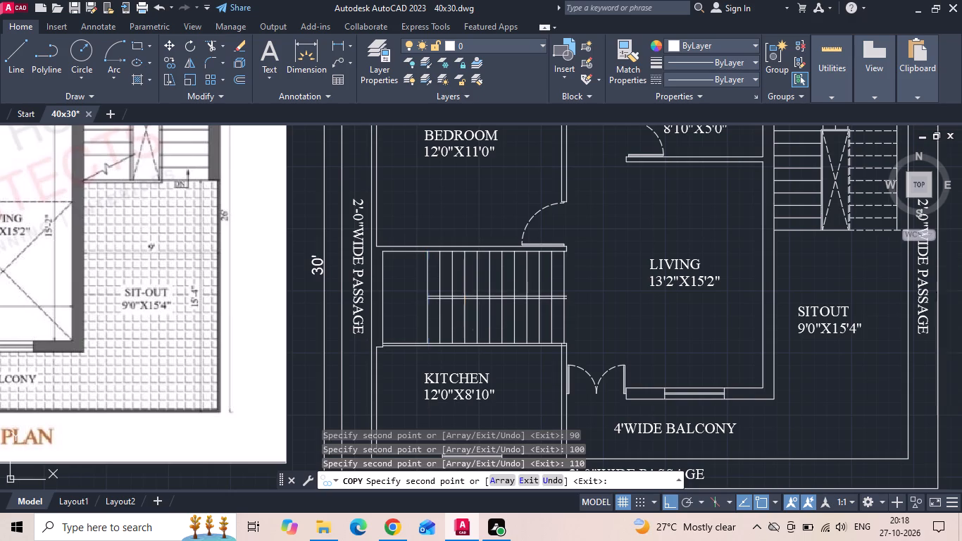
Trim the ends of the two middle stair lines that project east of the last tread line.
text(tr)
key(space)
key(space)
scroll(574, 318, up, 2)
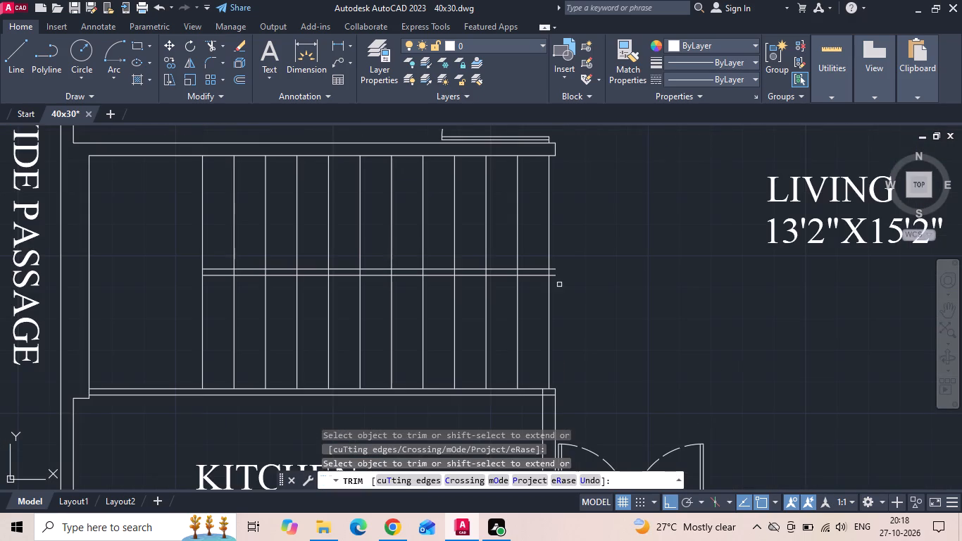
click(554, 275)
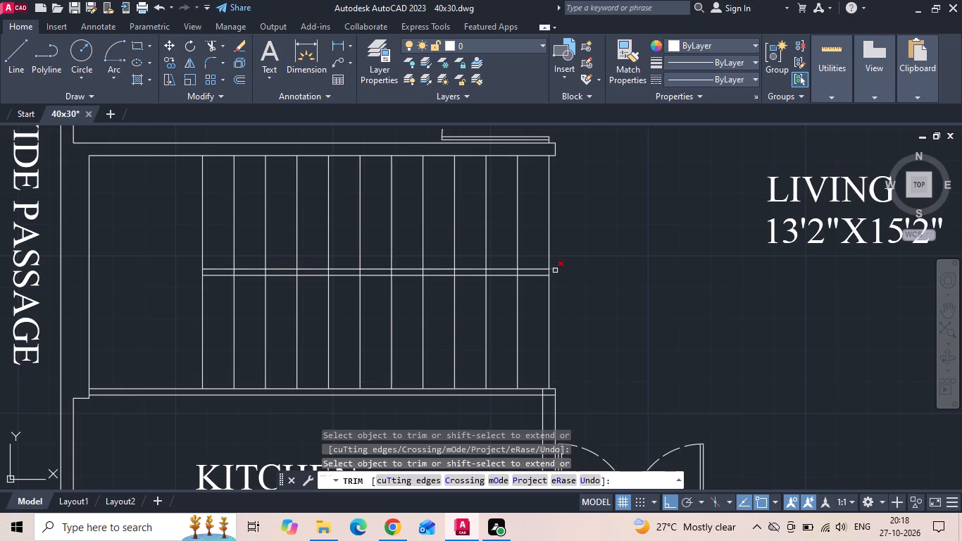
click(555, 270)
Trim the six easternmost tread lines below the middle lines, leaving a shorter lower flight.
scroll(684, 328, down, 3)
scroll(168, 304, up, 2)
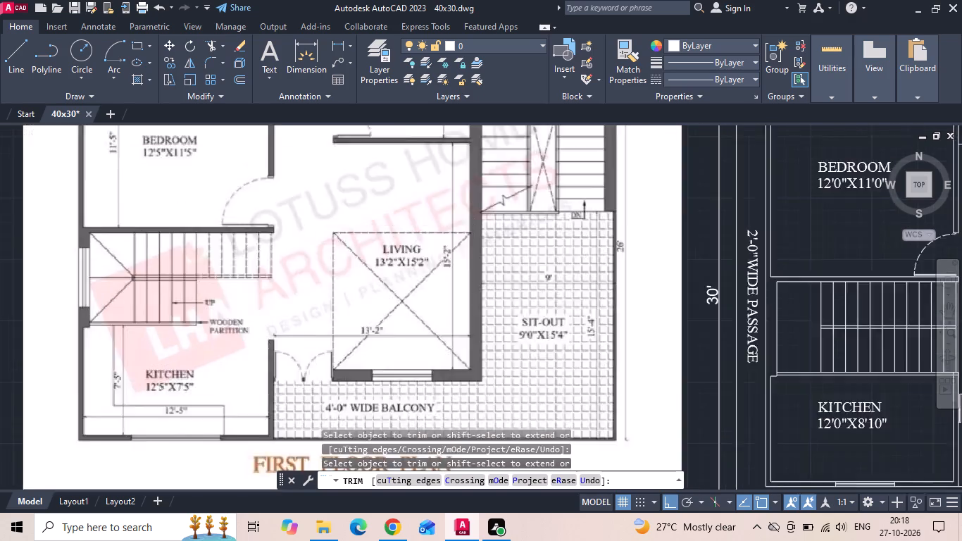
scroll(158, 297, down, 2)
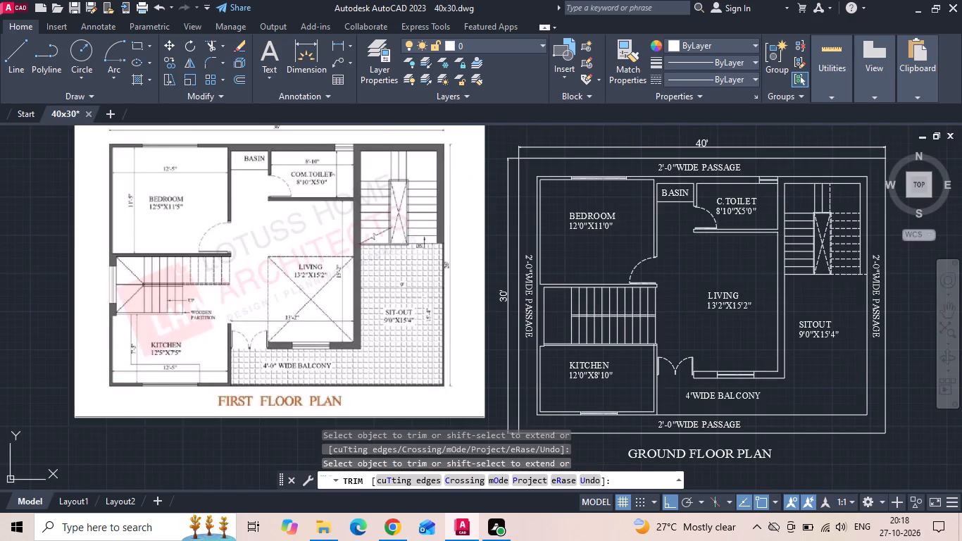
scroll(561, 332, up, 2)
middle_drag(617, 337, 519, 337)
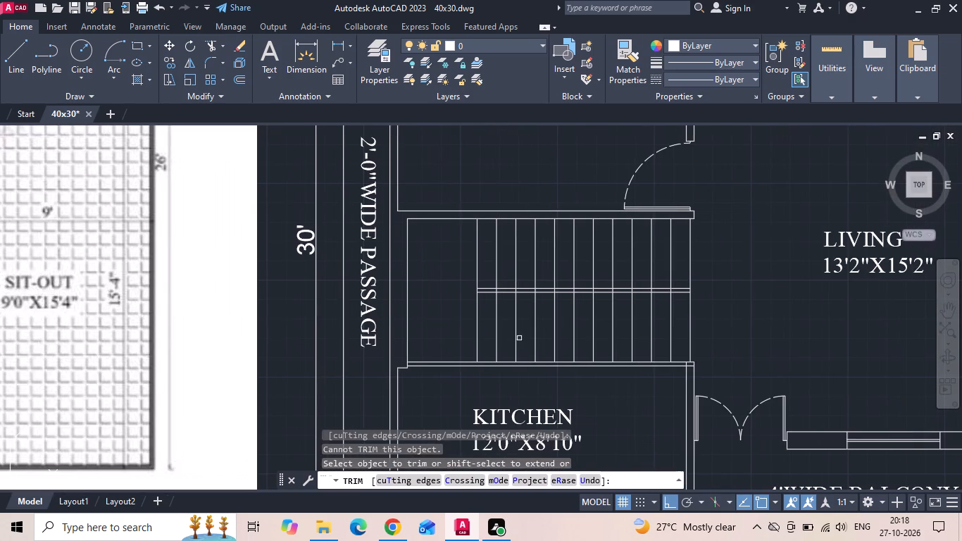
click(586, 324)
click(726, 332)
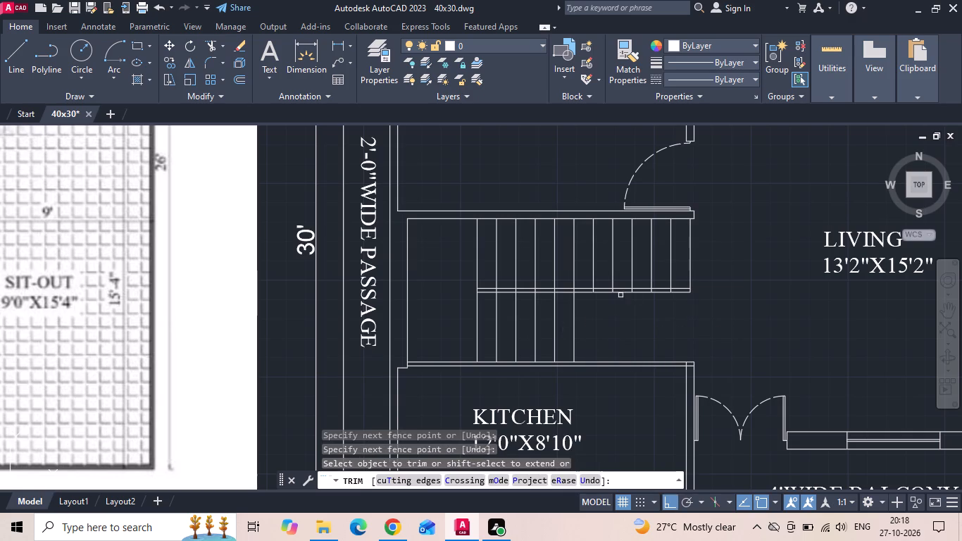
Trim the tread line segments between the two middle stair lines.
scroll(510, 285, up, 2)
click(466, 294)
scroll(466, 294, down, 1)
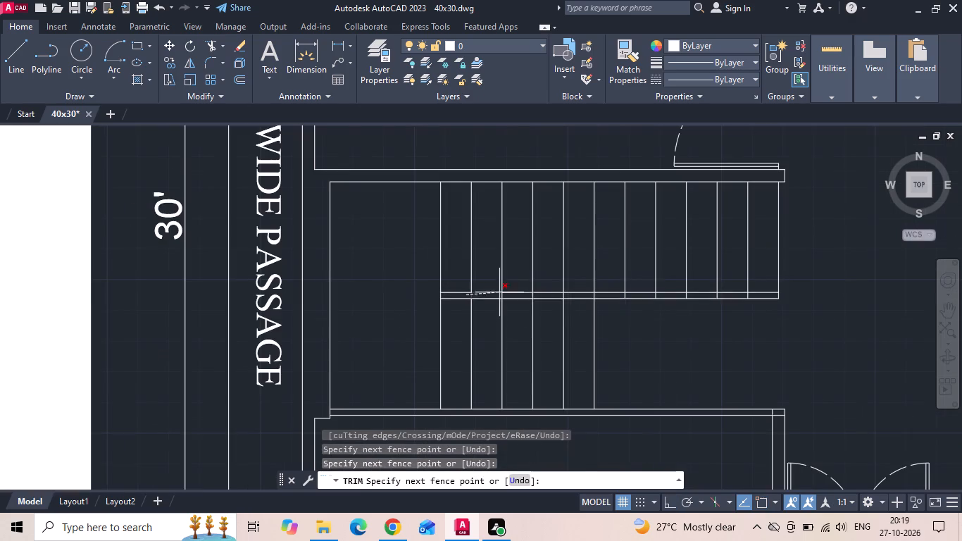
click(753, 297)
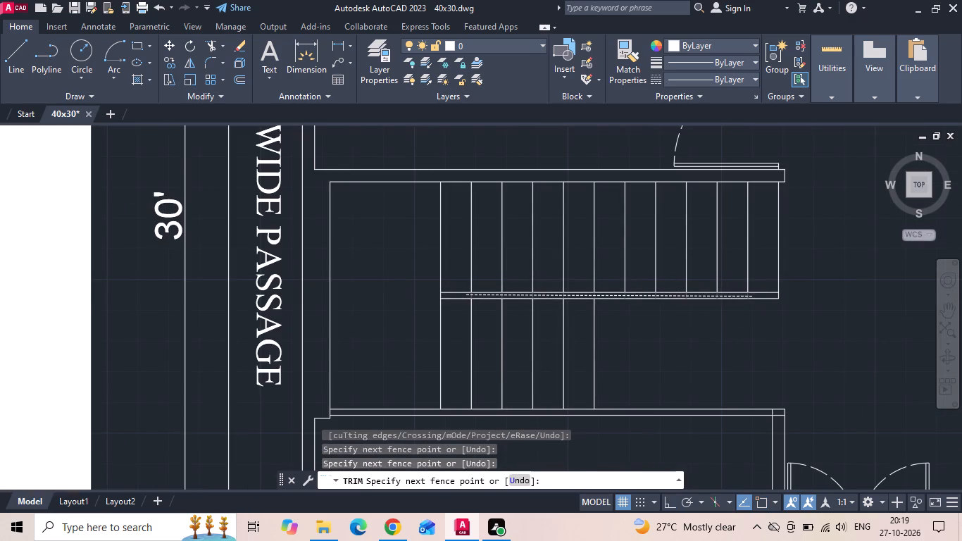
scroll(686, 327, down, 3)
key(Escape)
Extend the lower flight's easternmost tread line down to the lower line of the kitchen partition.
text(ex)
key(space)
key(space)
scroll(653, 362, up, 2)
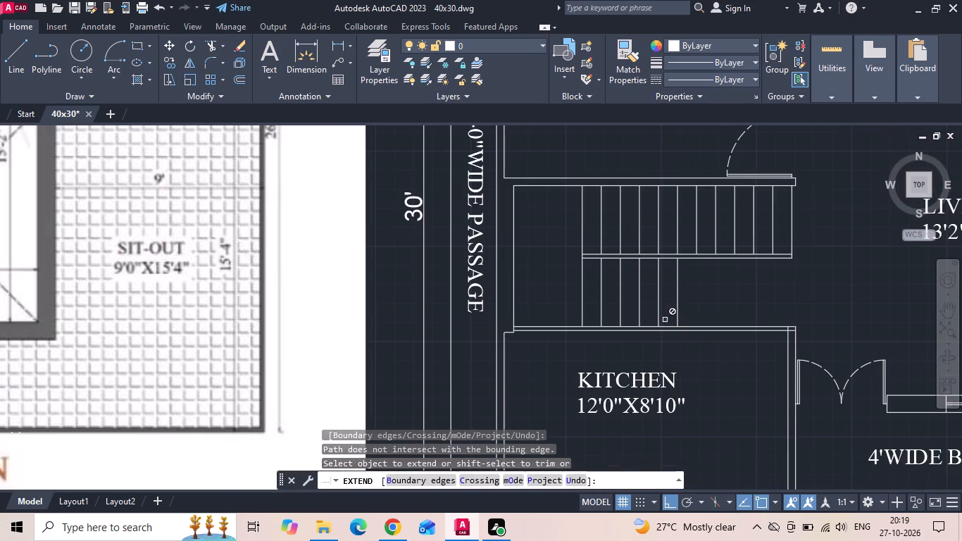
click(678, 308)
key(Escape)
Trim the kitchen partition lines between the lower flight's last tread and the kitchen's east wall, including the piece inside that wall.
key(t)
key(r)
key(space)
drag(716, 317, 707, 363)
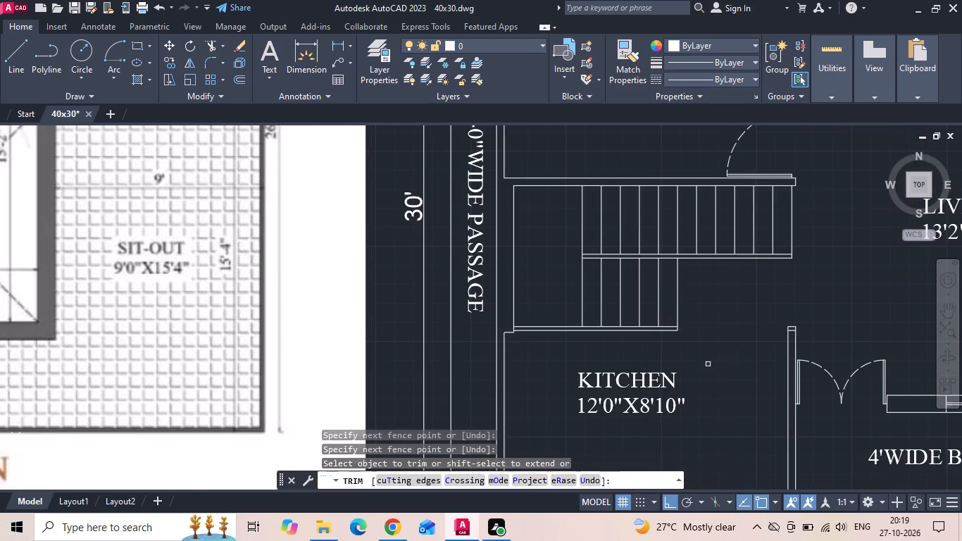
scroll(784, 339, up, 2)
click(800, 319)
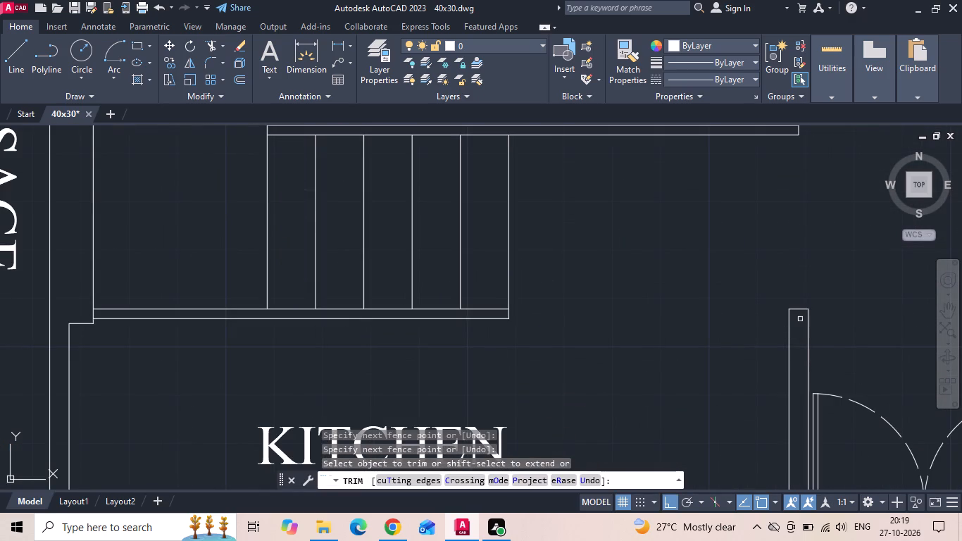
scroll(587, 309, down, 5)
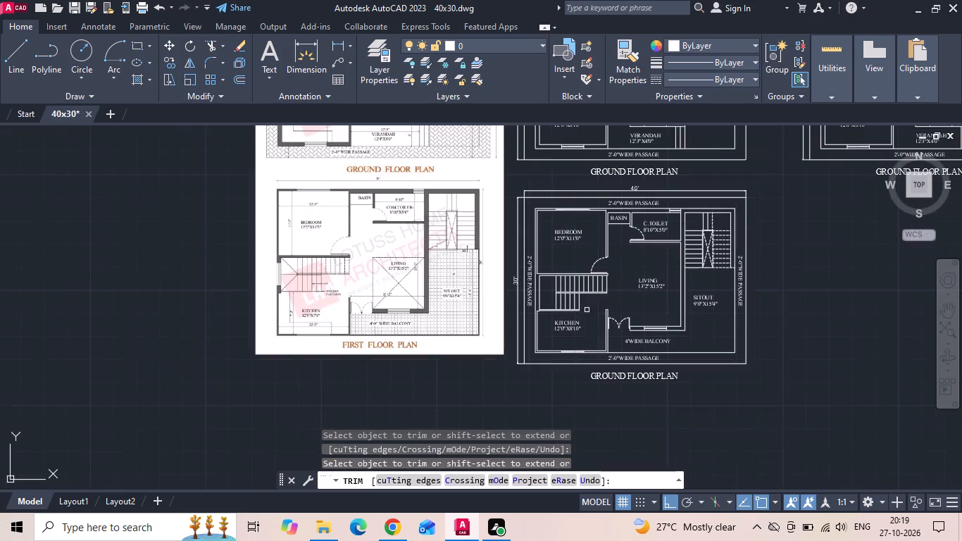
scroll(298, 313, up, 2)
key(Escape)
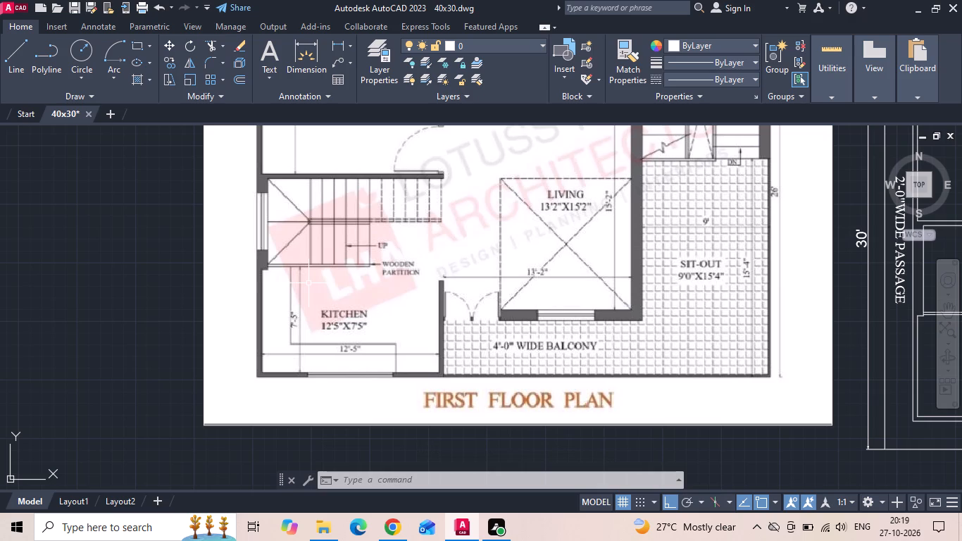
scroll(311, 280, down, 1)
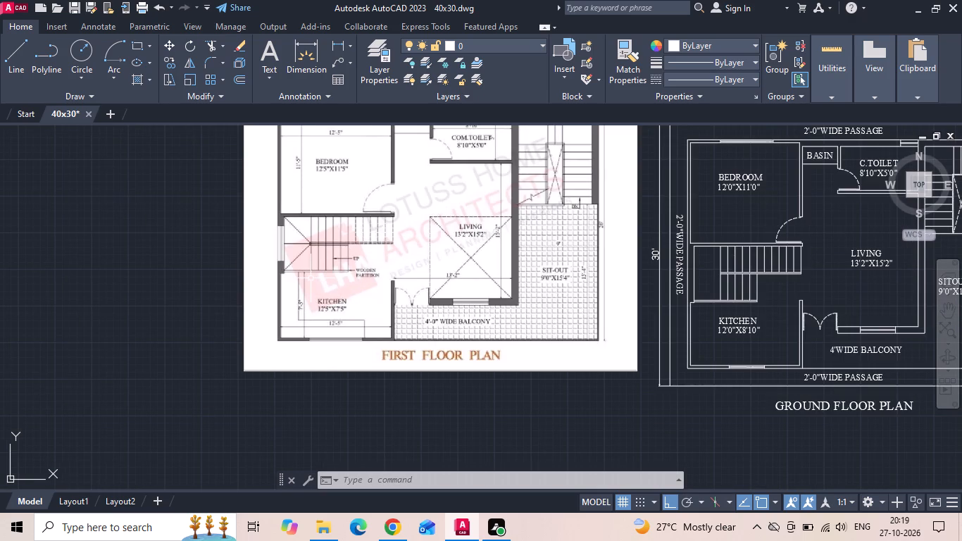
key(Escape)
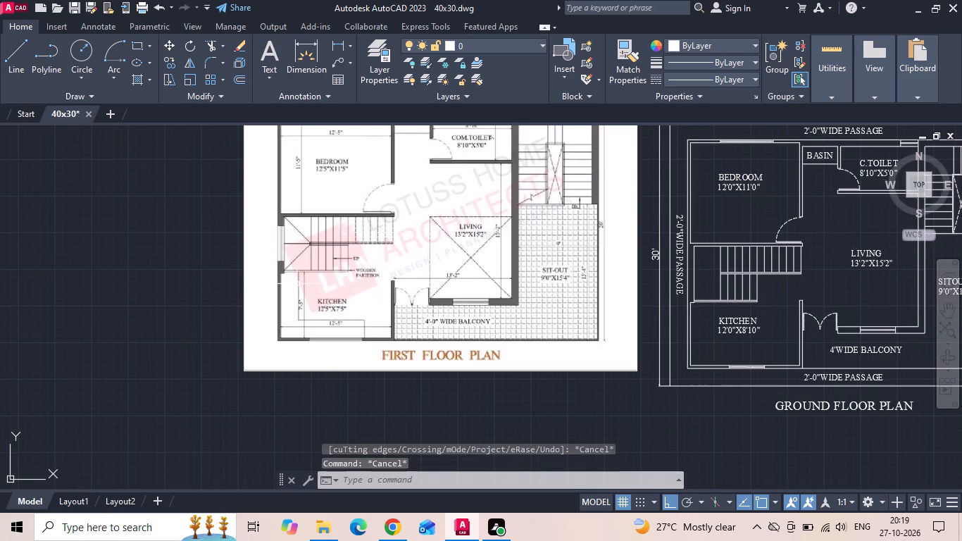
Change the linetype of the upper flight's six easternmost tread lines to ACAD_ISO02W100.
scroll(351, 232, up, 1)
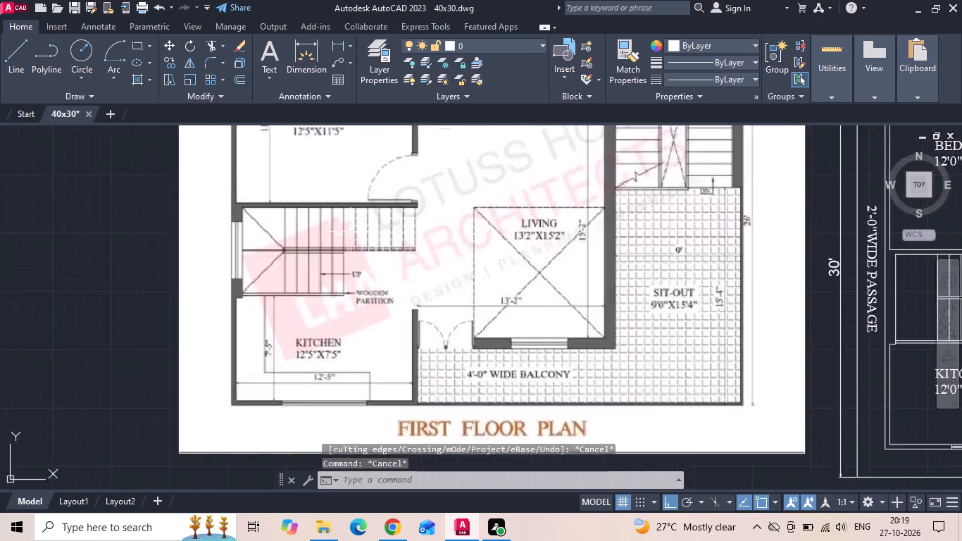
scroll(351, 232, up, 1)
scroll(327, 249, down, 2)
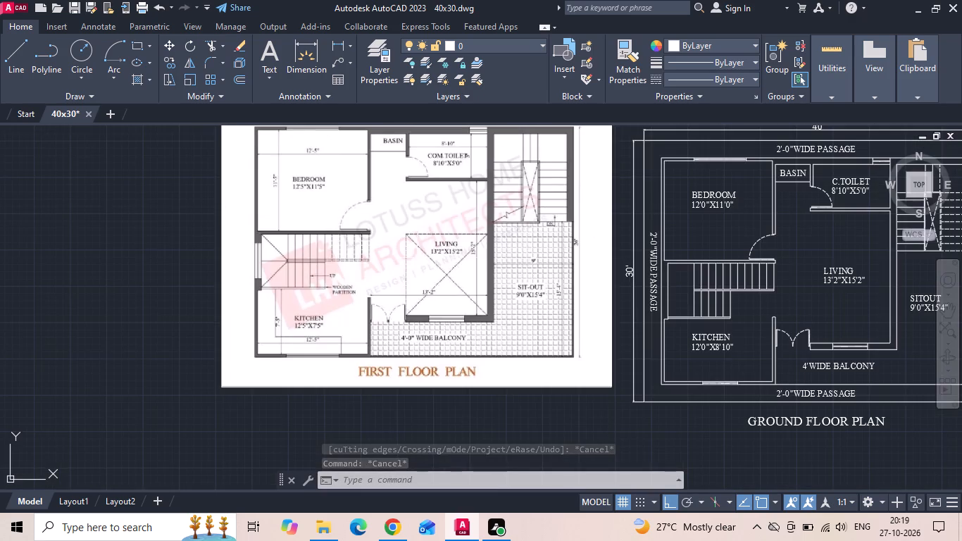
scroll(823, 287, up, 2)
drag(715, 260, 704, 263)
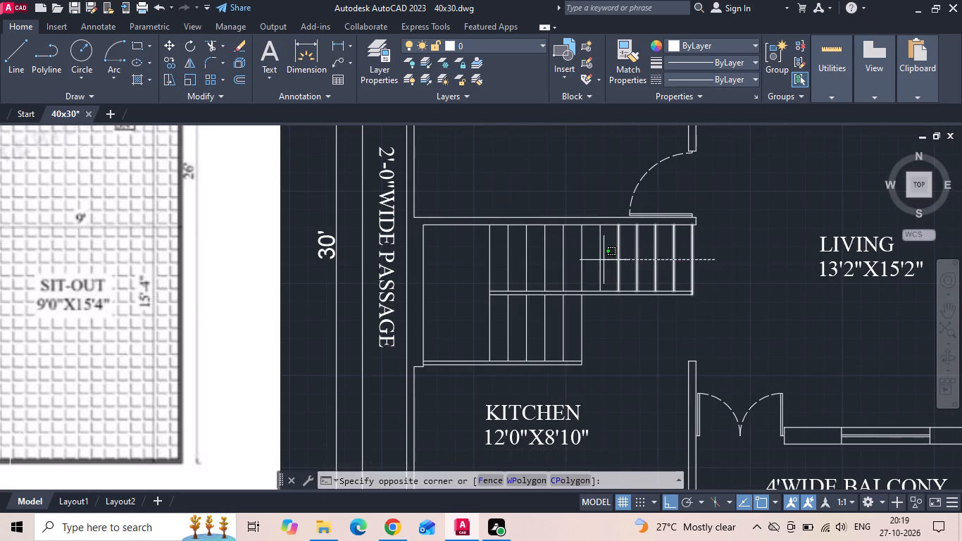
click(593, 263)
click(702, 77)
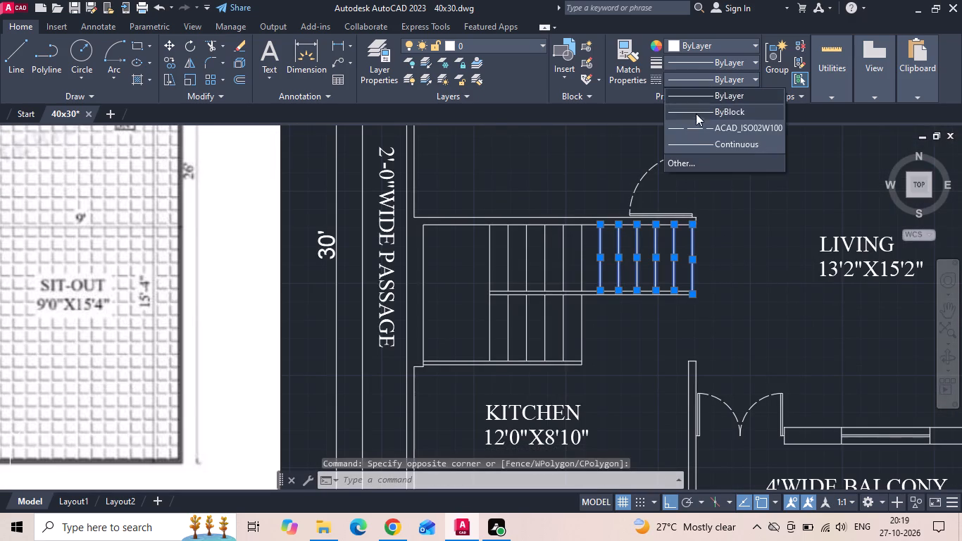
click(694, 126)
key(Escape)
Match the properties of the diagonal line in the sitout staircase's void onto the upper flight's six dashed tread lines.
scroll(710, 271, down, 1)
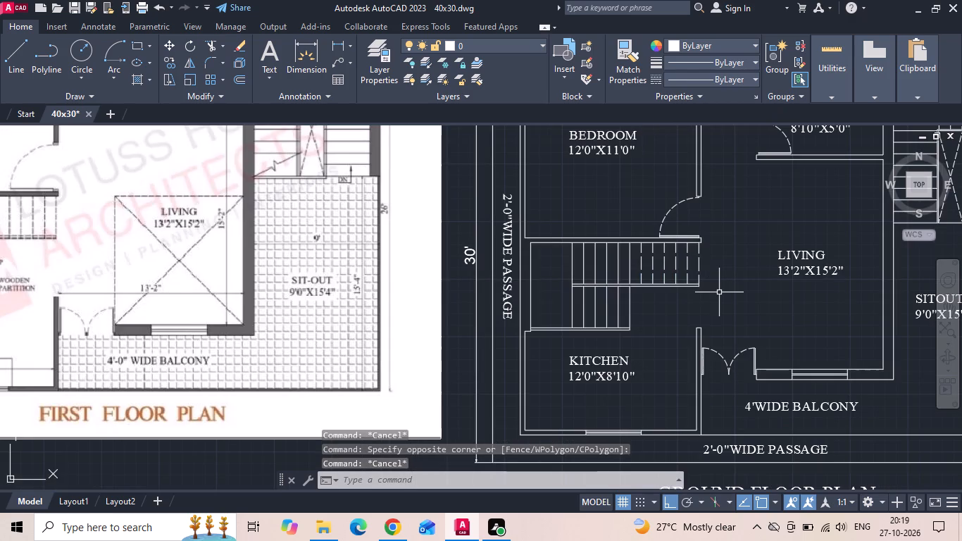
middle_drag(713, 294, 637, 316)
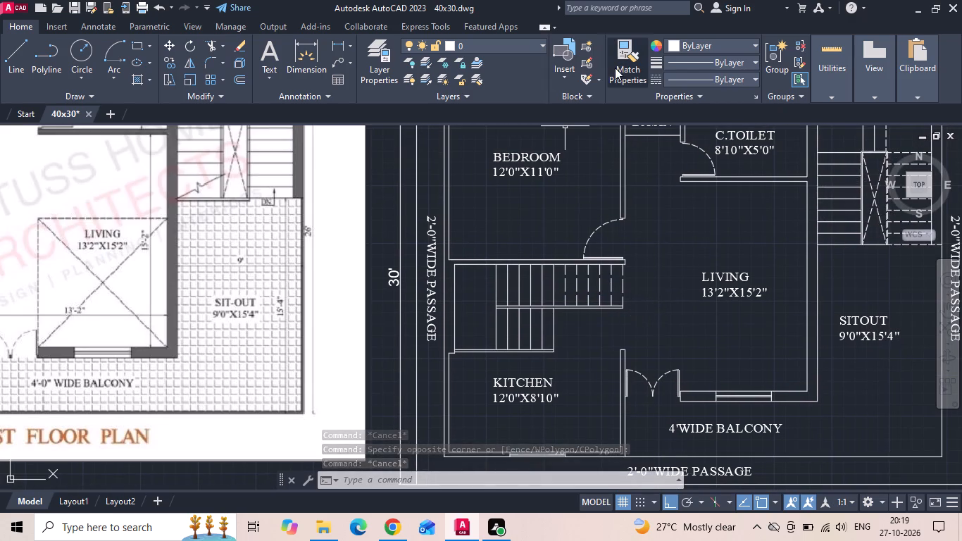
click(616, 67)
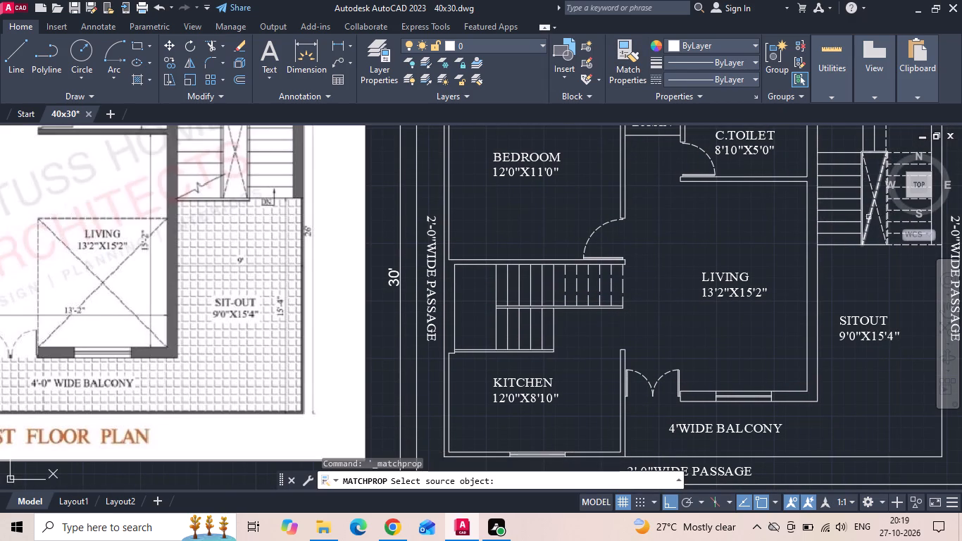
click(873, 211)
scroll(625, 286, up, 1)
click(625, 286)
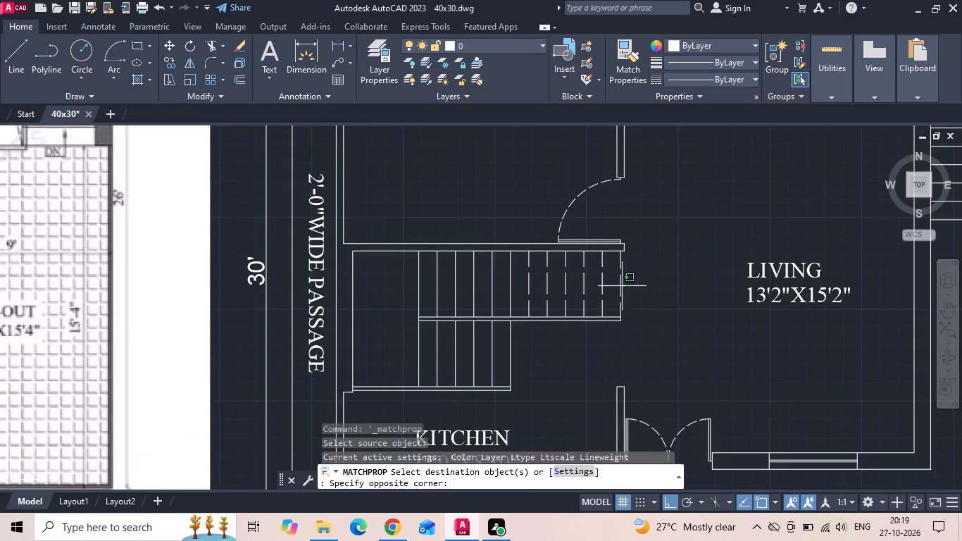
click(527, 295)
key(Escape)
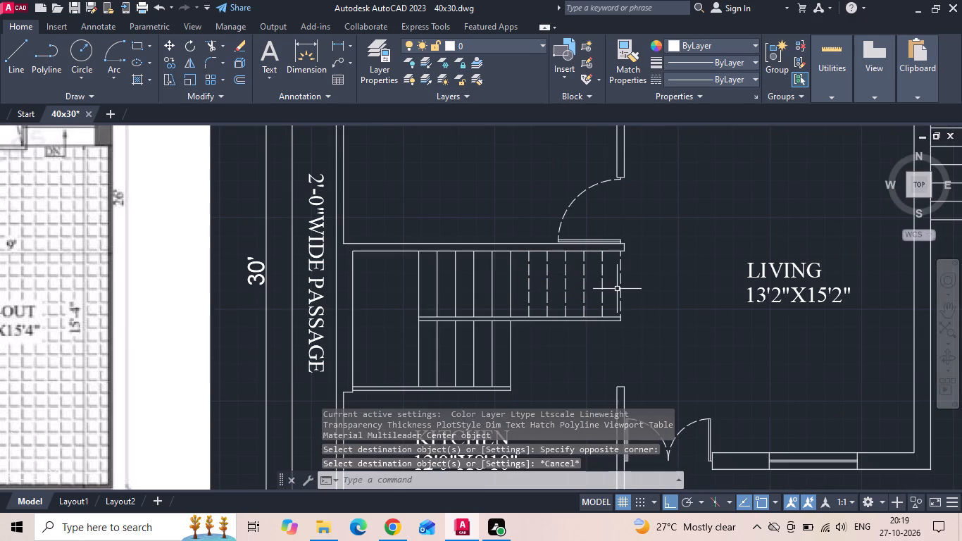
Save the drawing.
key(ctrl+s)
Edit the first-floor kitchen label's size to read 12'5"X7'5".
scroll(619, 285, down, 2)
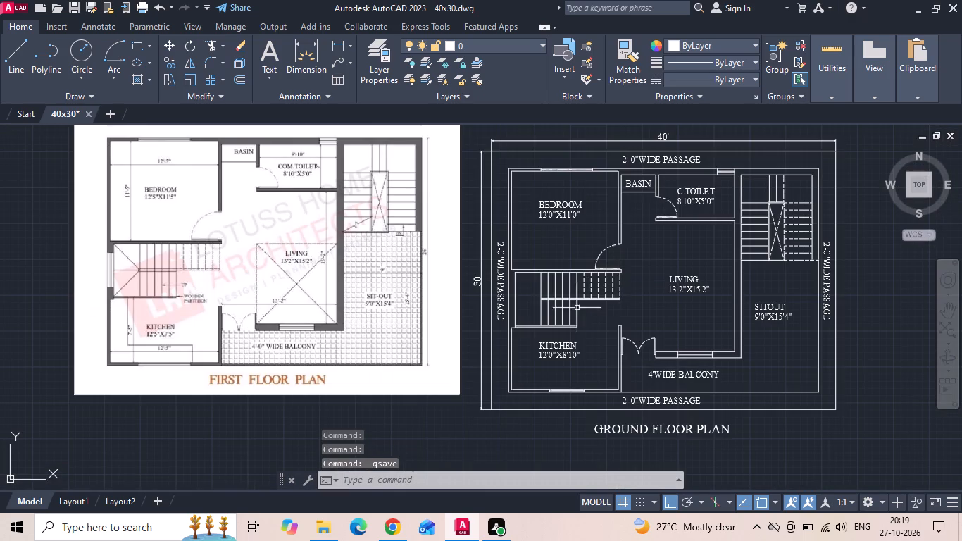
scroll(567, 316, up, 2)
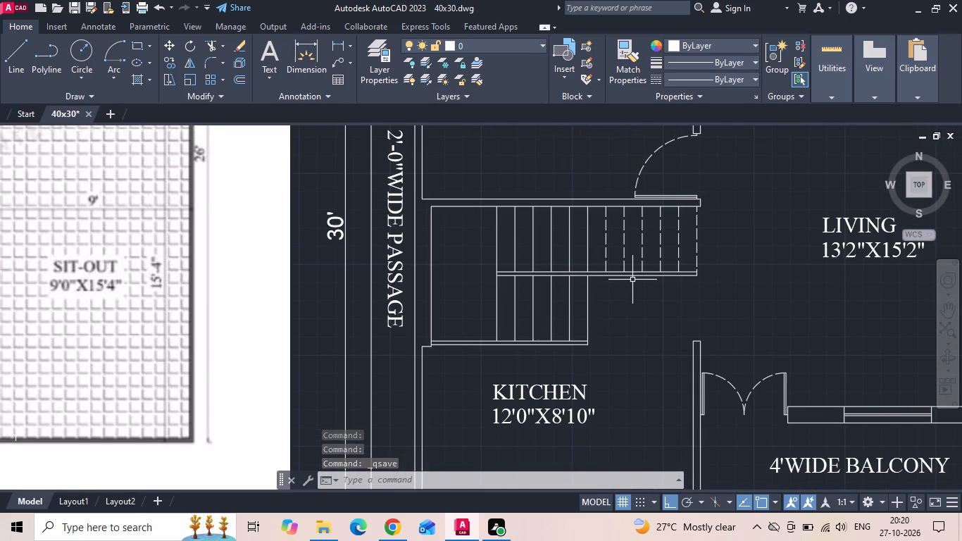
scroll(632, 280, down, 2)
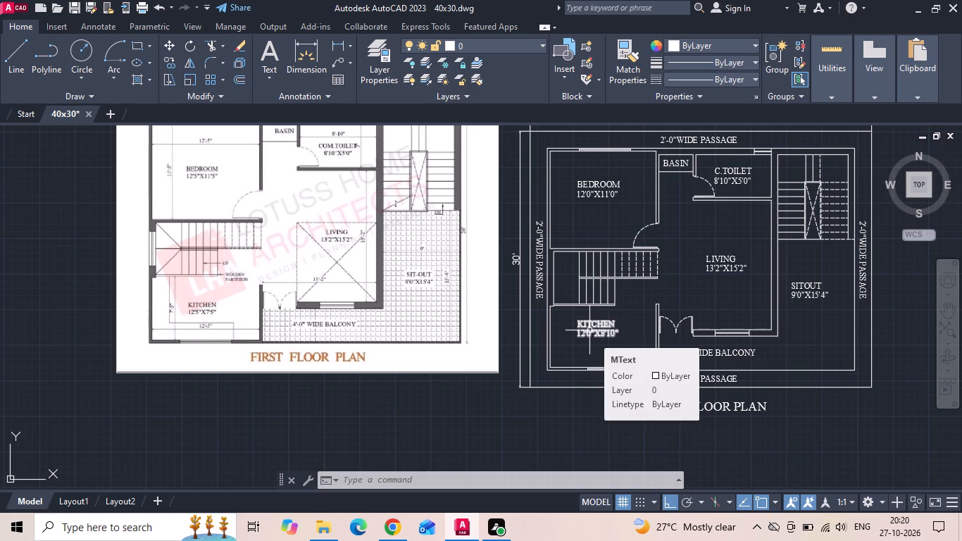
scroll(589, 330, up, 3)
double_click(587, 352)
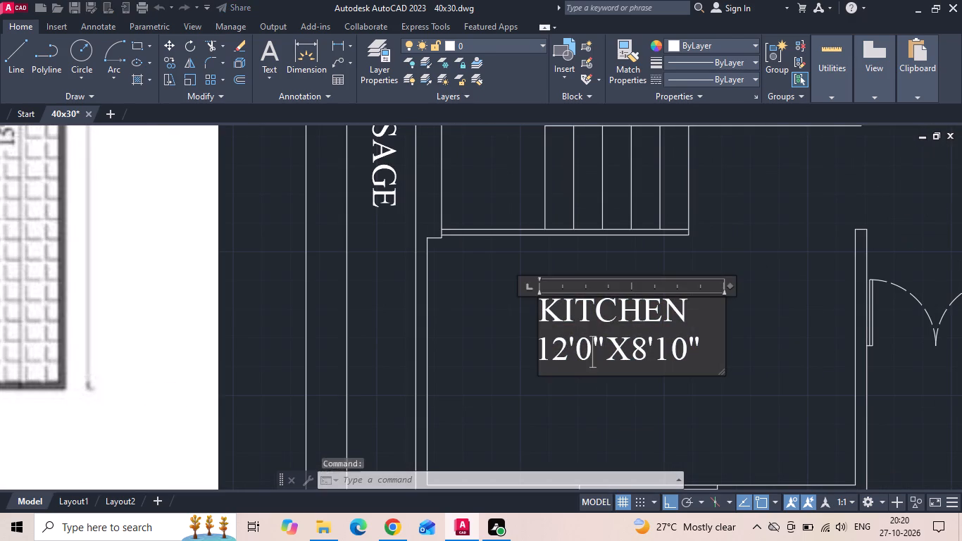
key(BackSpace)
key(5)
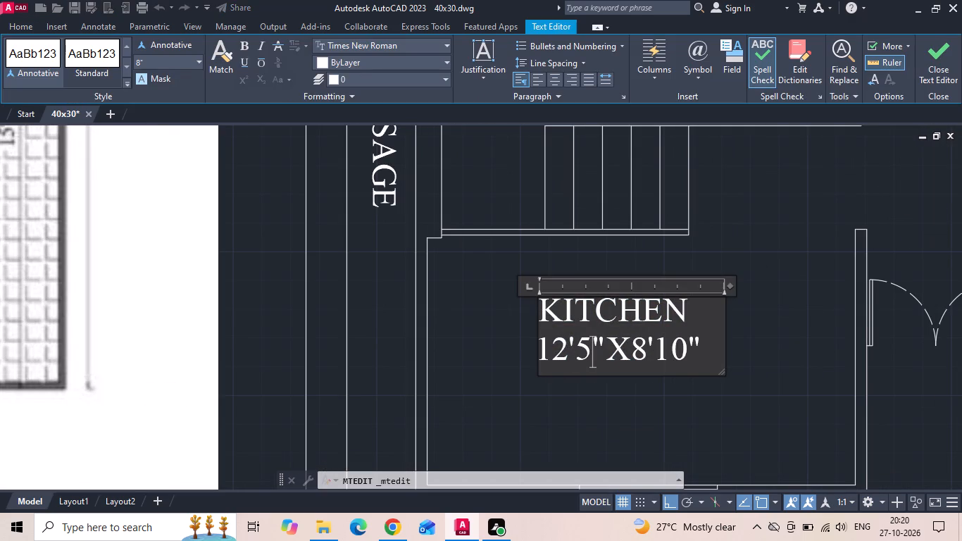
click(643, 359)
key(BackSpace)
key(7)
click(685, 356)
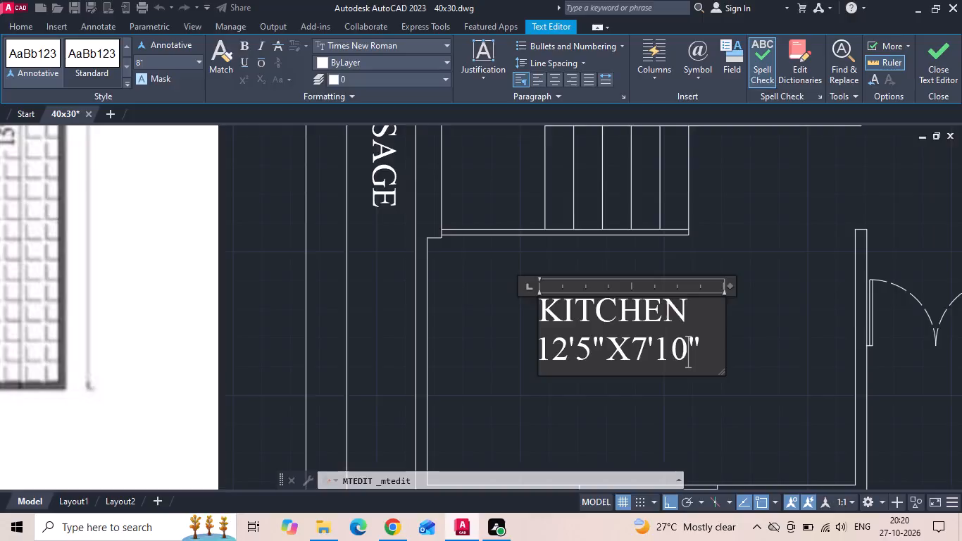
key(BackSpace)
key(BackSpace)
key(5)
scroll(661, 378, down, 2)
click(626, 402)
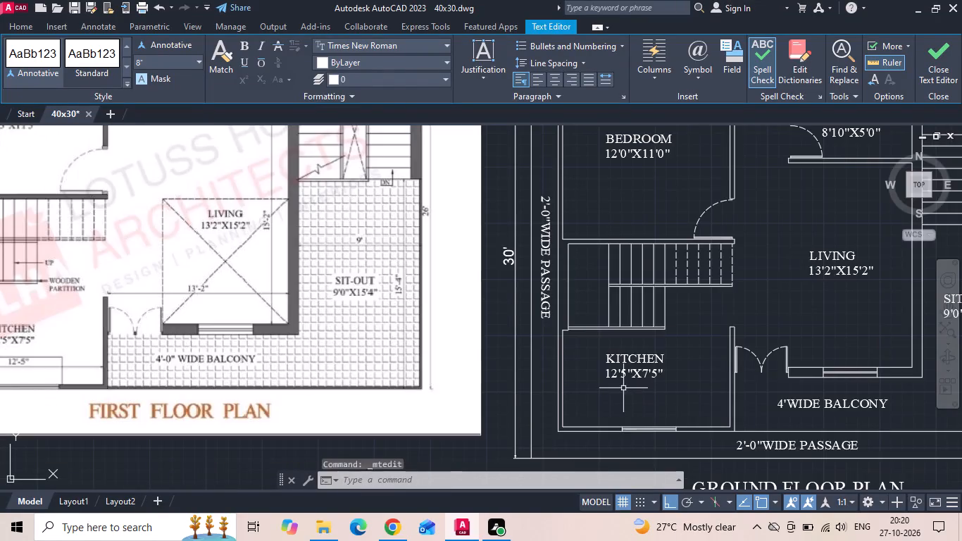
Edit the first-floor bedroom label's size to read 12'5"X11'5".
middle_drag(620, 299, 620, 390)
scroll(627, 239, up, 2)
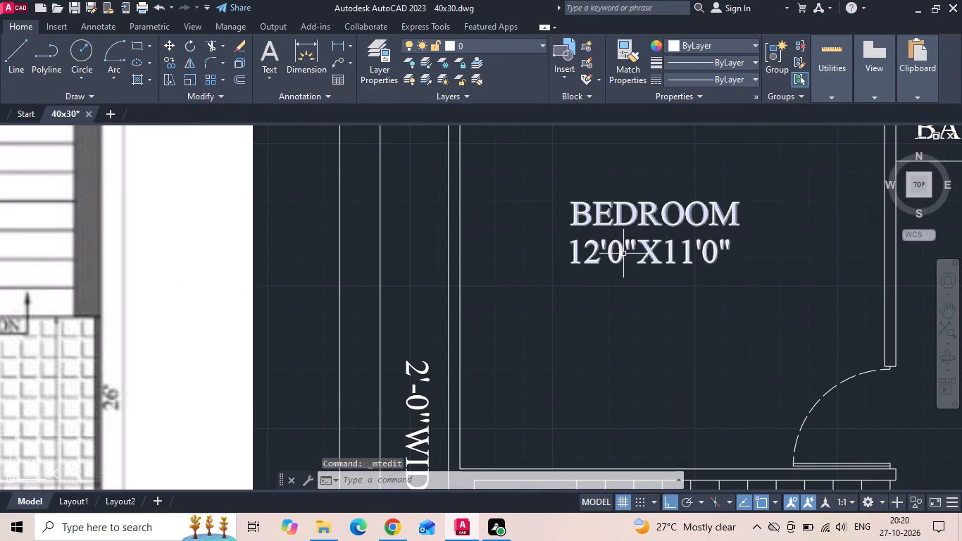
double_click(623, 254)
key(BackSpace)
key(5)
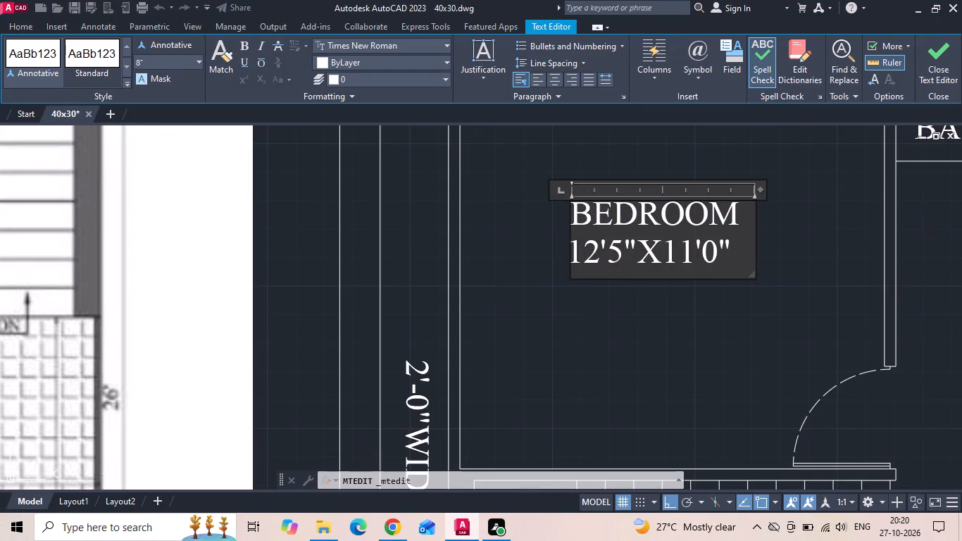
click(716, 257)
key(BackSpace)
key(5)
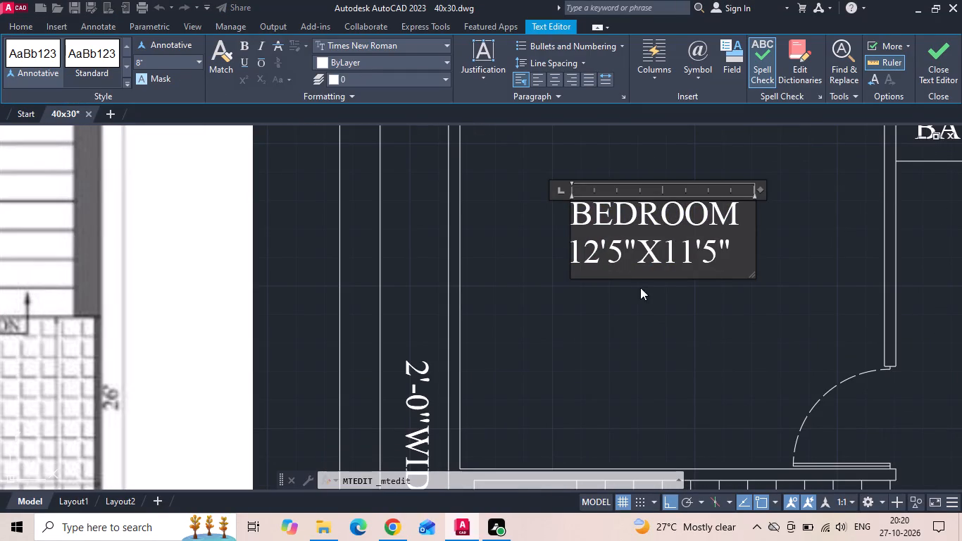
click(640, 287)
Draw a rectangle from the inner west end of the living room's south wall to the east end of the wall above the stairs.
scroll(630, 282, down, 3)
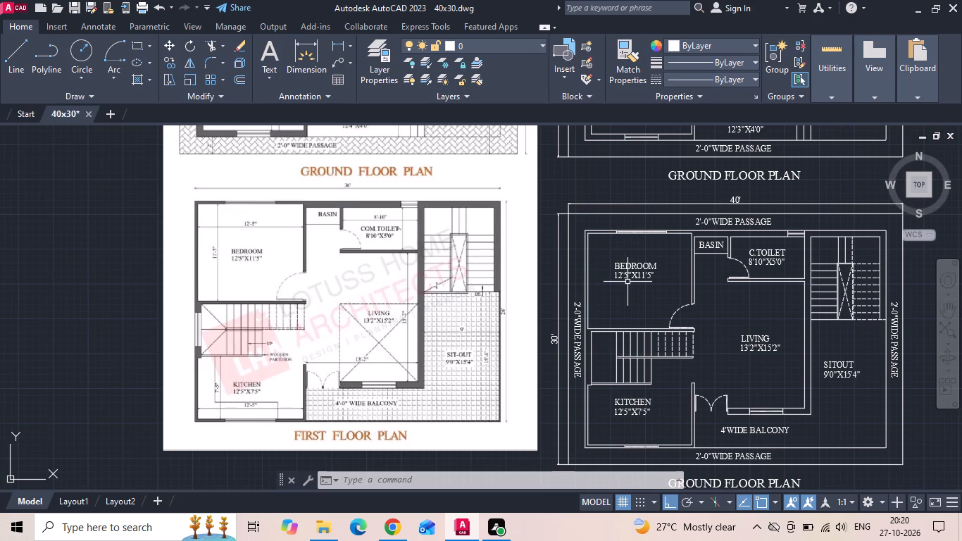
text(rec)
key(space)
scroll(729, 421, up, 2)
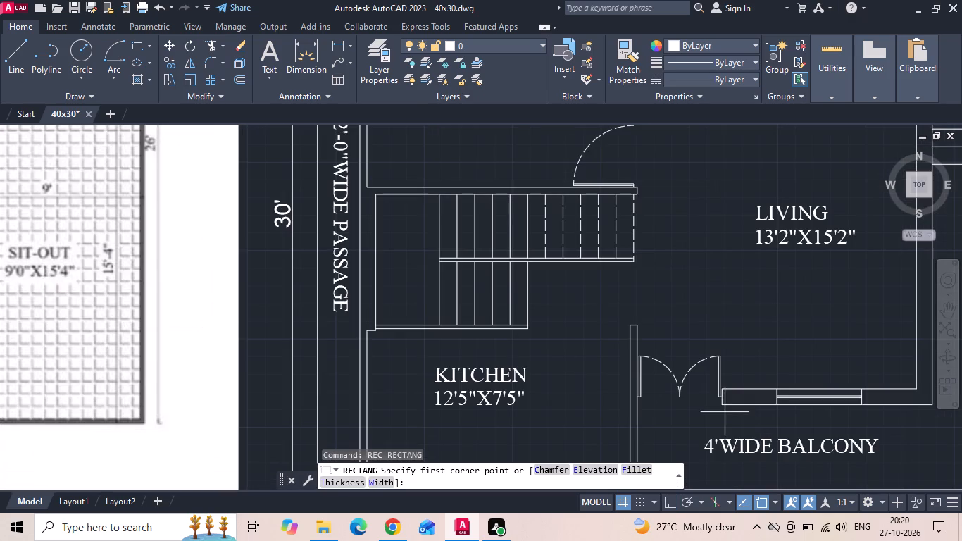
click(726, 387)
middle_drag(773, 332, 654, 375)
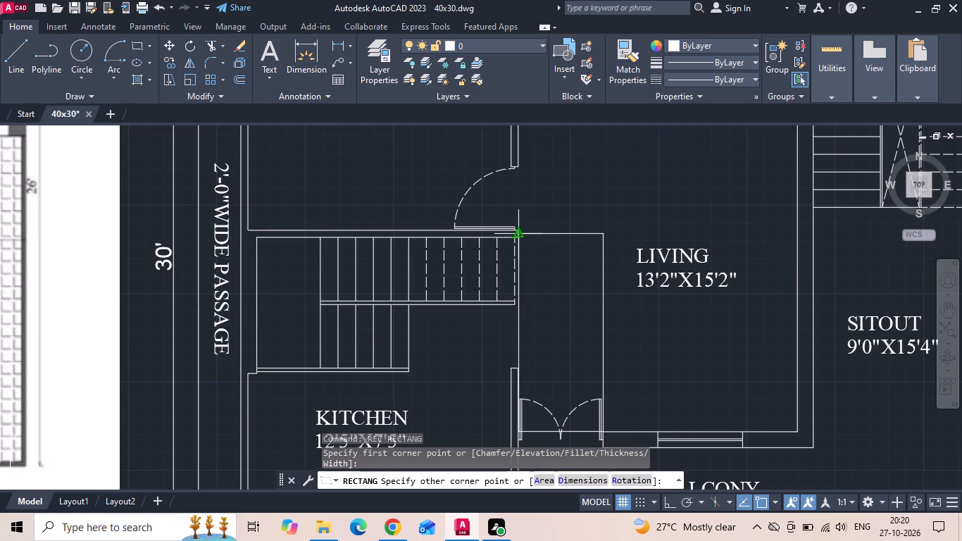
scroll(516, 244, up, 1)
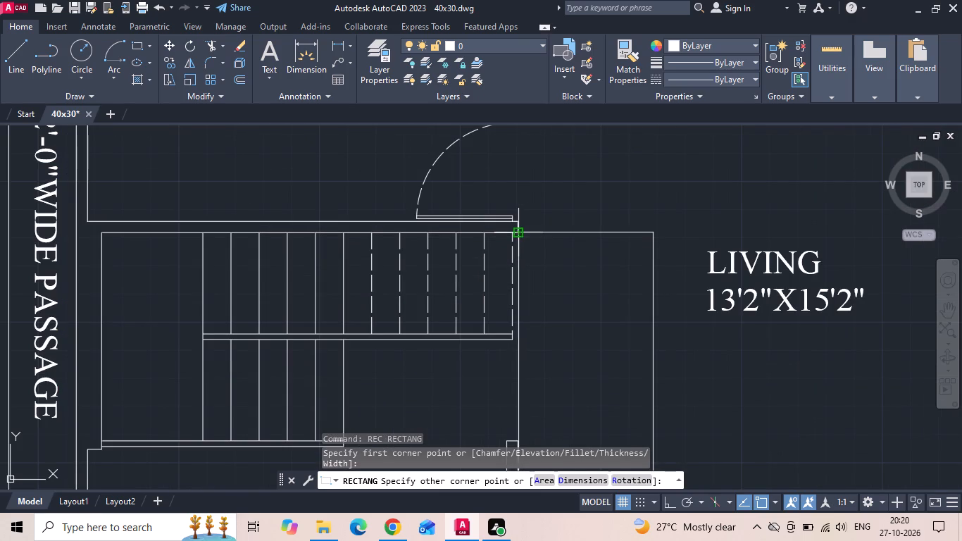
click(517, 235)
Move the rectangle east so its southwest corner sits at the inner west end of the living room's south wall.
scroll(549, 282, down, 1)
click(531, 352)
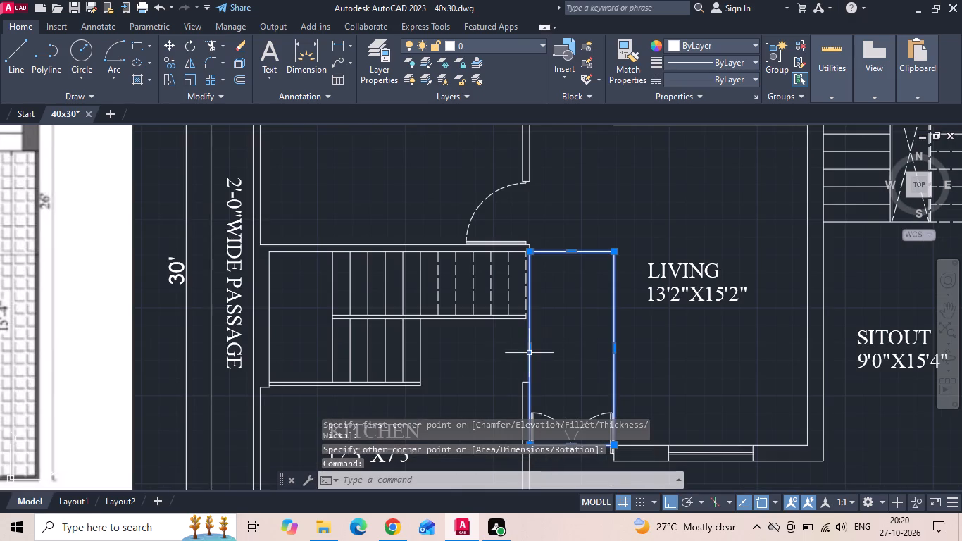
right_click(556, 305)
click(599, 259)
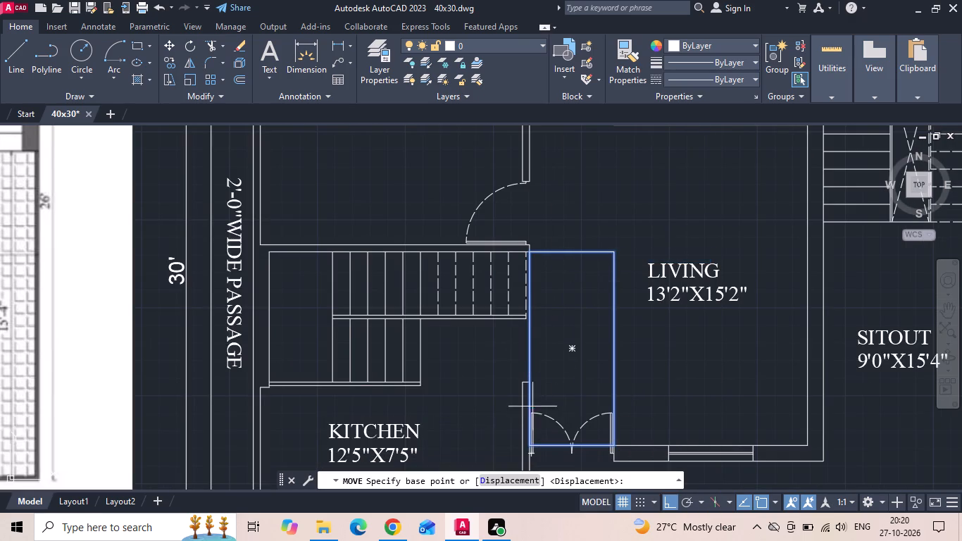
middle_drag(531, 411, 532, 364)
scroll(526, 398, up, 2)
click(534, 401)
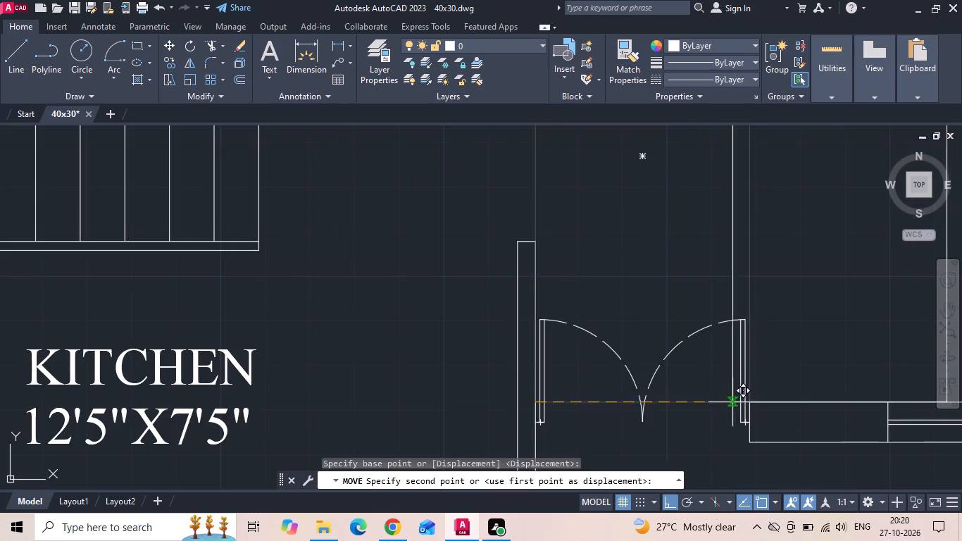
scroll(743, 404, up, 1)
click(753, 399)
Stretch the rectangle's east edge to the inner face of the living room's east wall.
scroll(392, 317, down, 2)
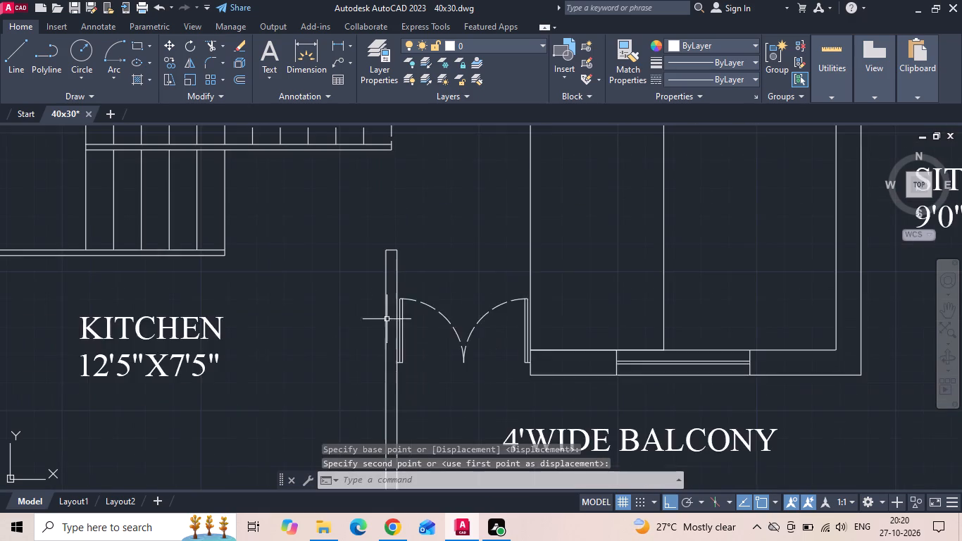
scroll(649, 292, down, 2)
click(644, 276)
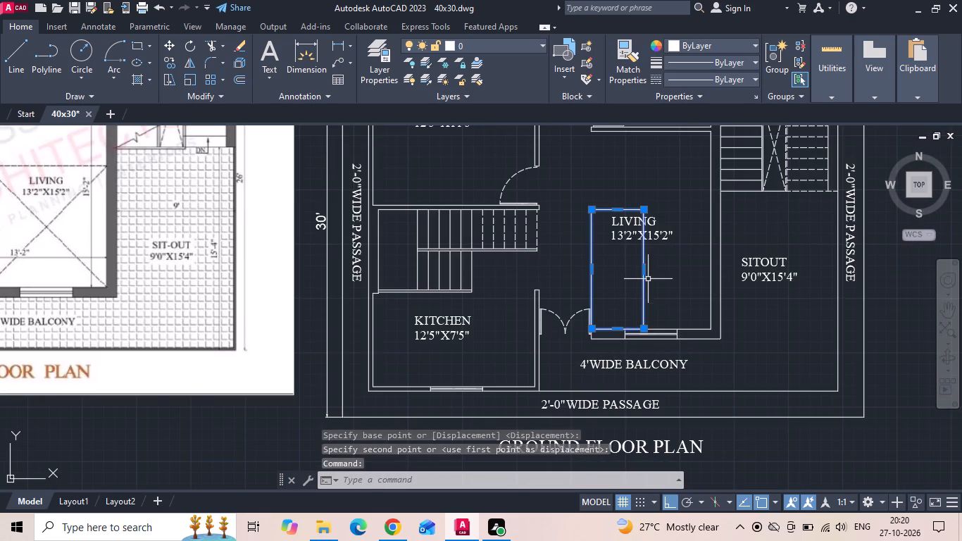
click(645, 271)
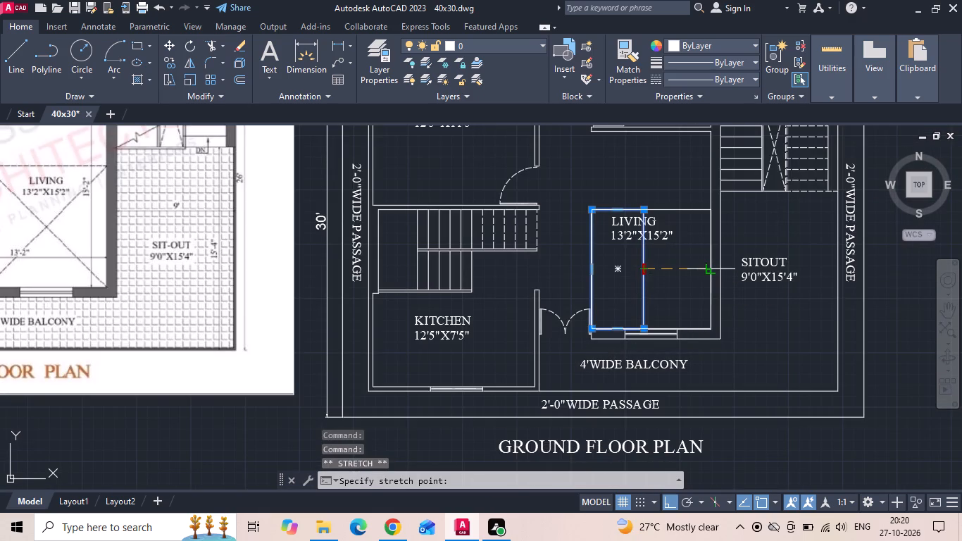
click(711, 273)
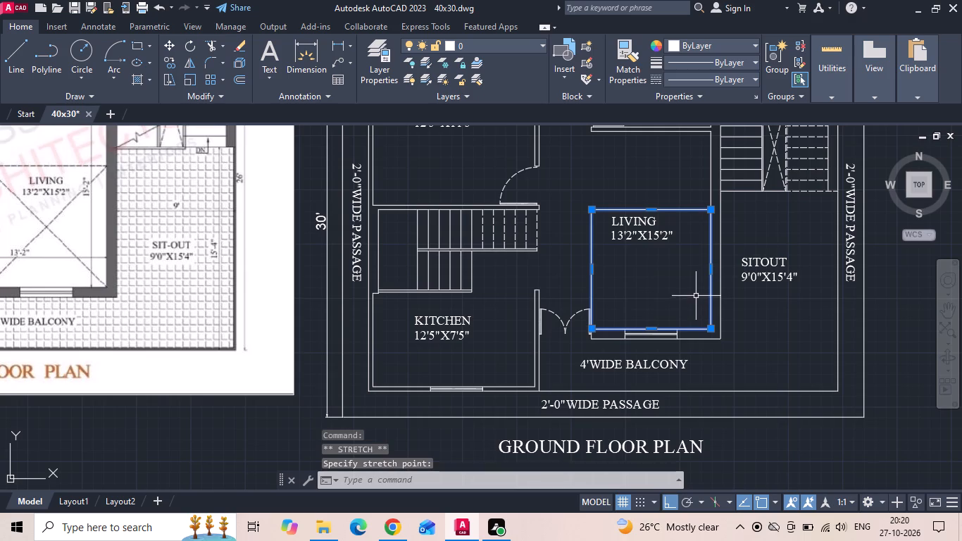
key(Escape)
Change the living room rectangle's linetype to ACAD_ISO02W100.
click(675, 77)
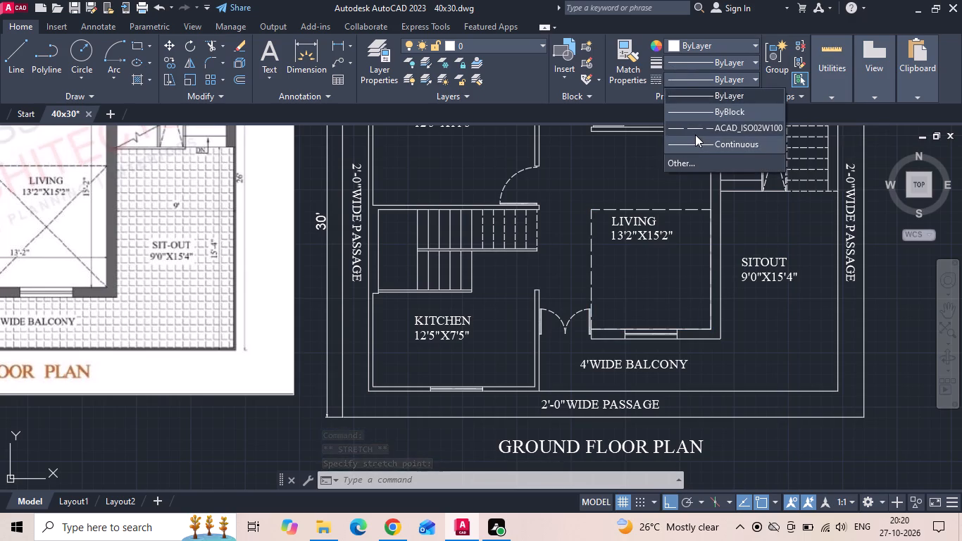
click(695, 135)
key(Escape)
Draw a diagonal line from the northwest corner to the southeast corner of the dashed living room rectangle.
text(l)
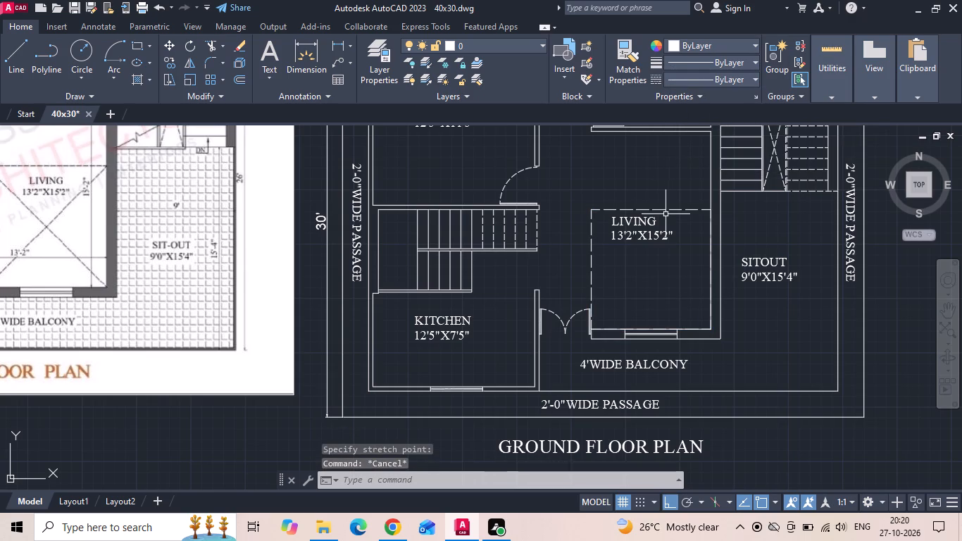
key(space)
click(594, 211)
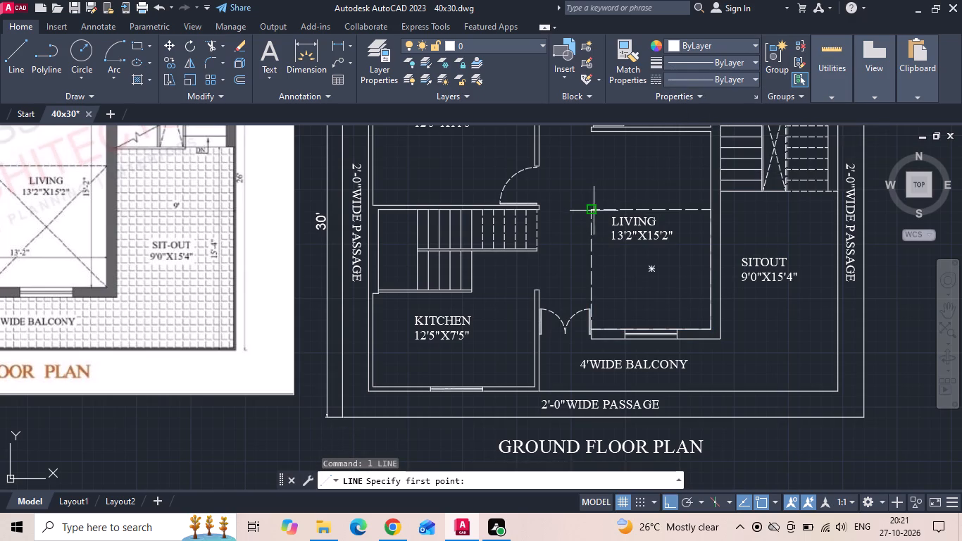
scroll(676, 308, up, 1)
click(728, 343)
key(space)
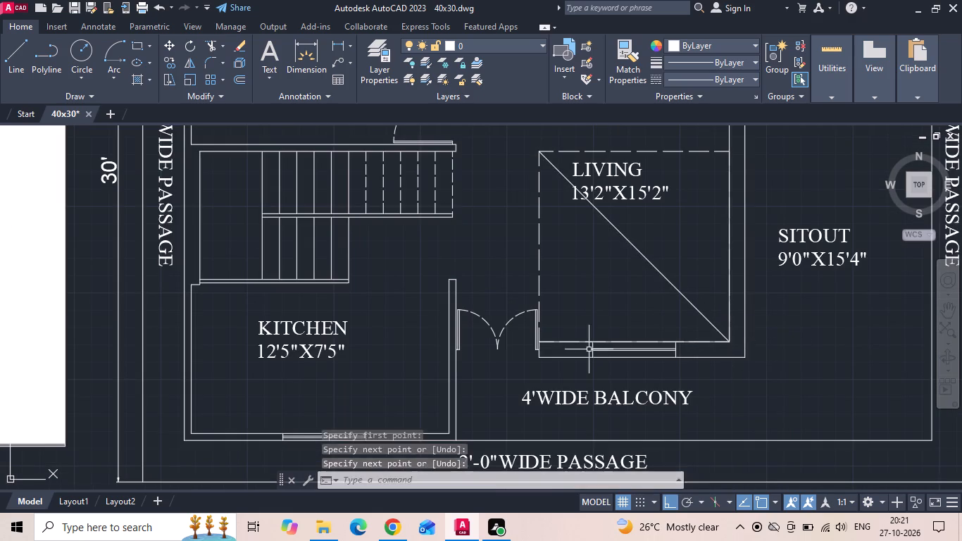
Draw the second diagonal line from the southwest corner to the northeast corner of the dashed living room rectangle.
scroll(582, 349, up, 2)
key(space)
click(469, 330)
scroll(479, 368, down, 2)
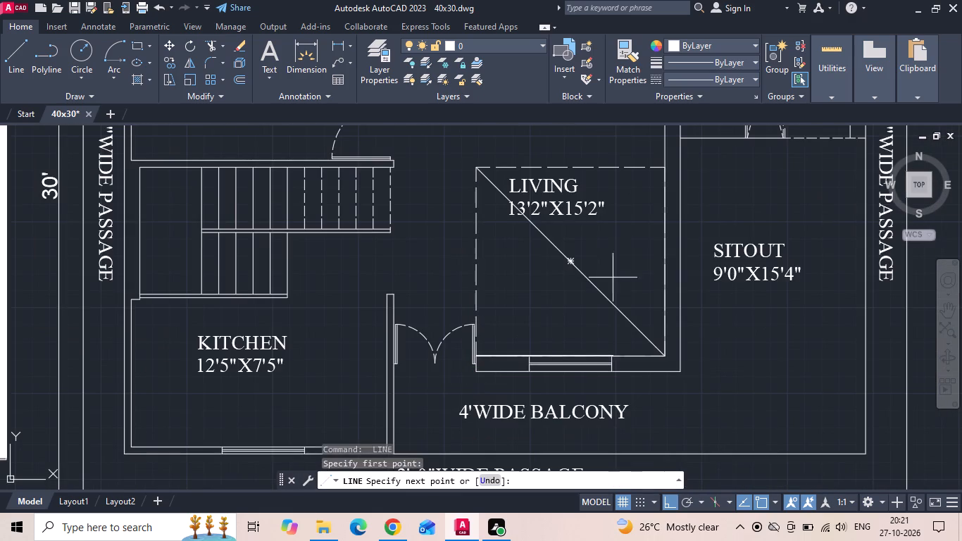
click(664, 169)
key(Escape)
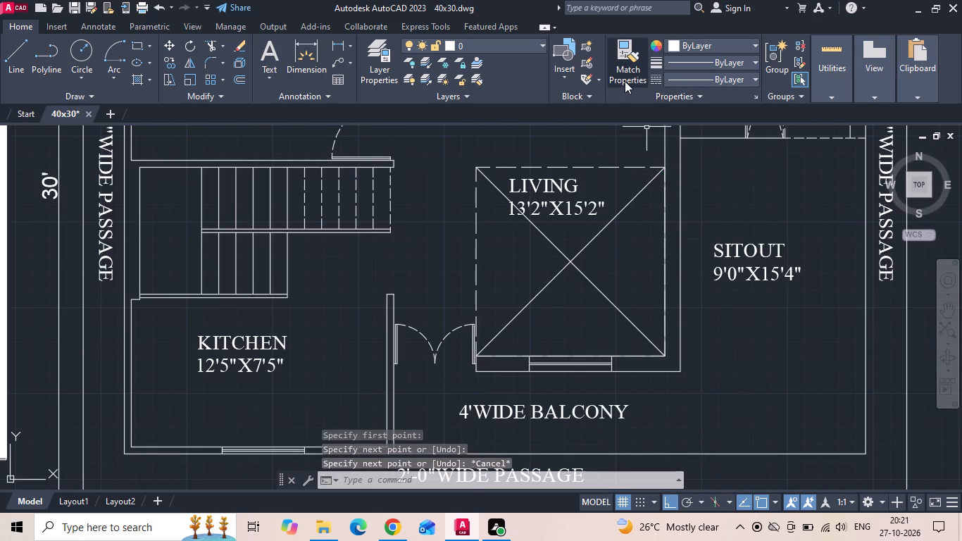
Match the properties of the dashed living room rectangle onto both diagonal lines.
click(625, 81)
click(610, 167)
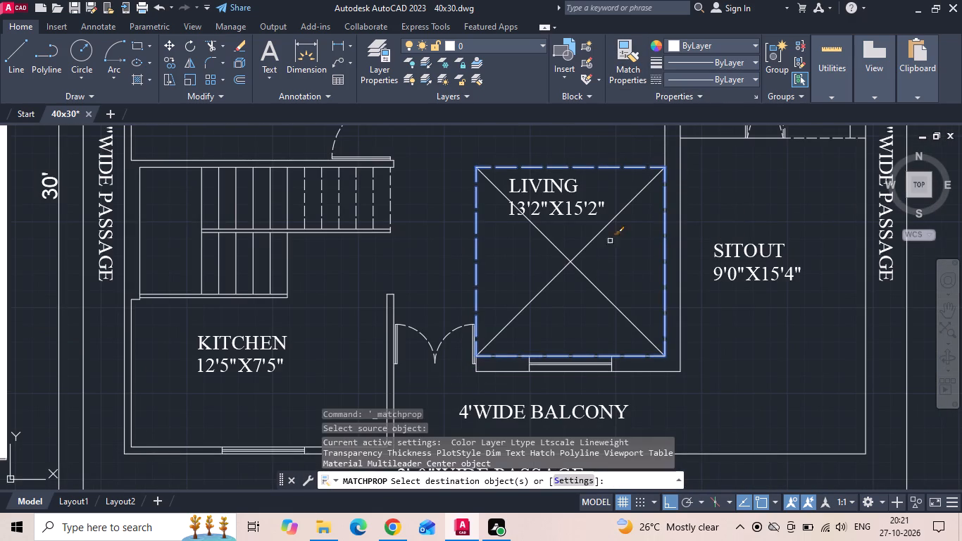
drag(608, 278, 566, 279)
click(525, 267)
key(Escape)
Move the LIVING 13'2"X15'2" label slightly east, between the upper arms of the crossed diagonals.
click(577, 216)
scroll(577, 215, down, 2)
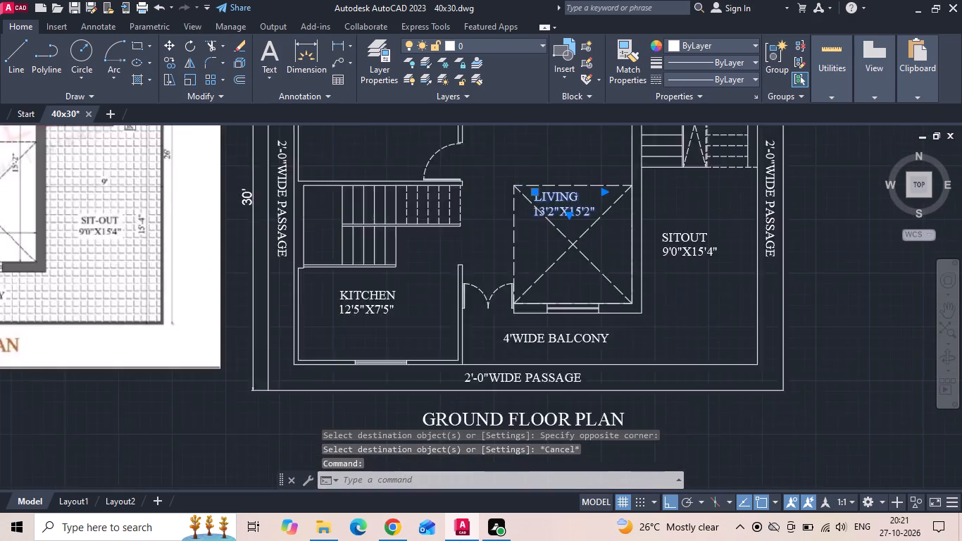
right_click(577, 214)
click(596, 255)
scroll(589, 185, up, 3)
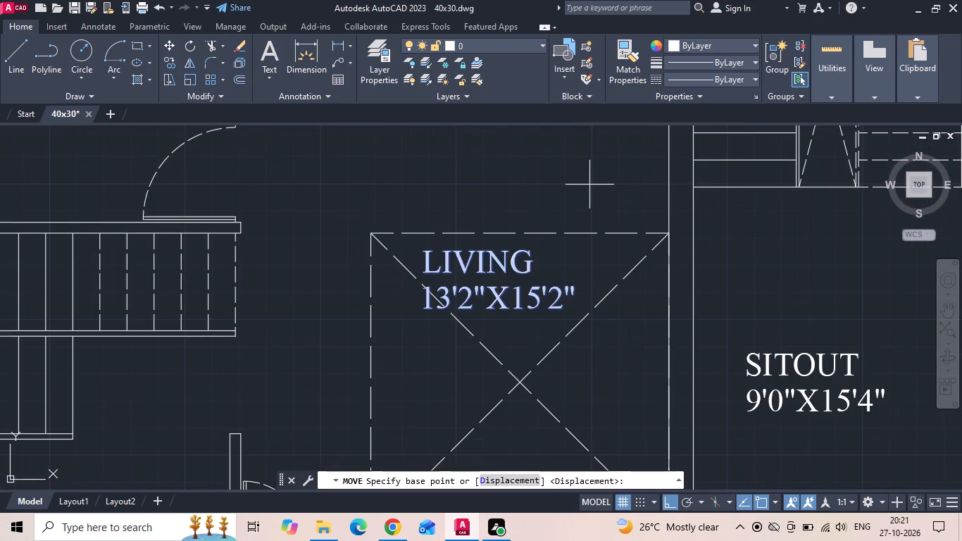
click(589, 184)
click(618, 166)
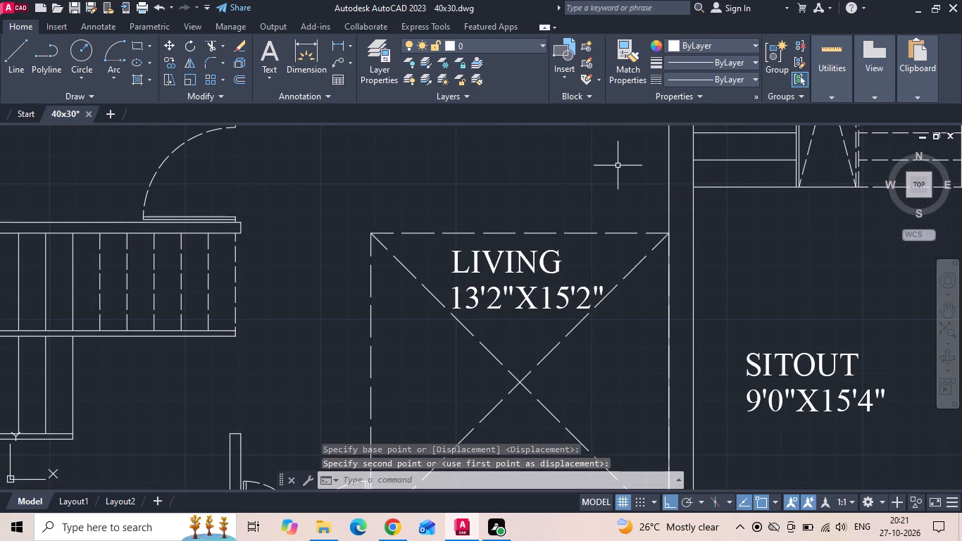
key(Escape)
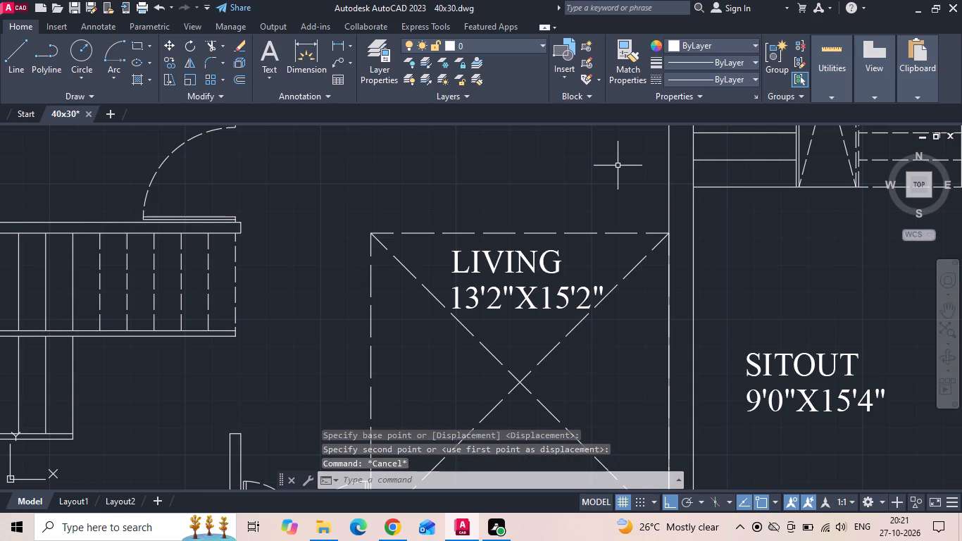
Save the 40x30 drawing.
key(ctrl+s)
key(ctrl+s)
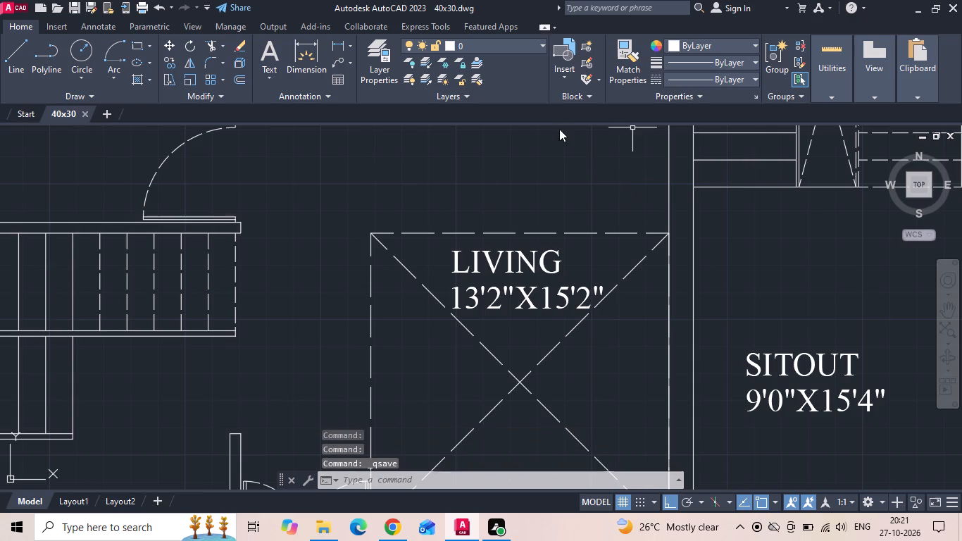
scroll(487, 203, down, 3)
scroll(635, 297, down, 1)
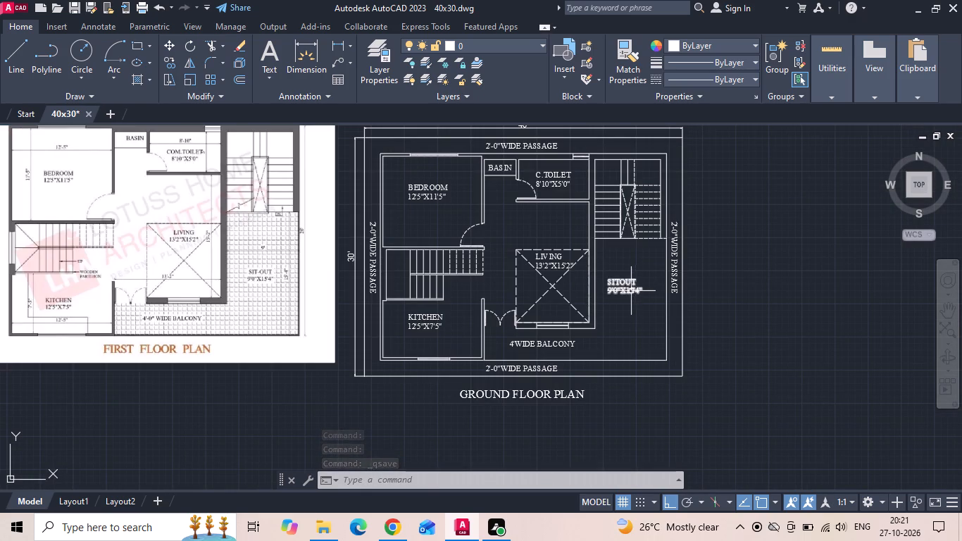
key(ctrl+s)
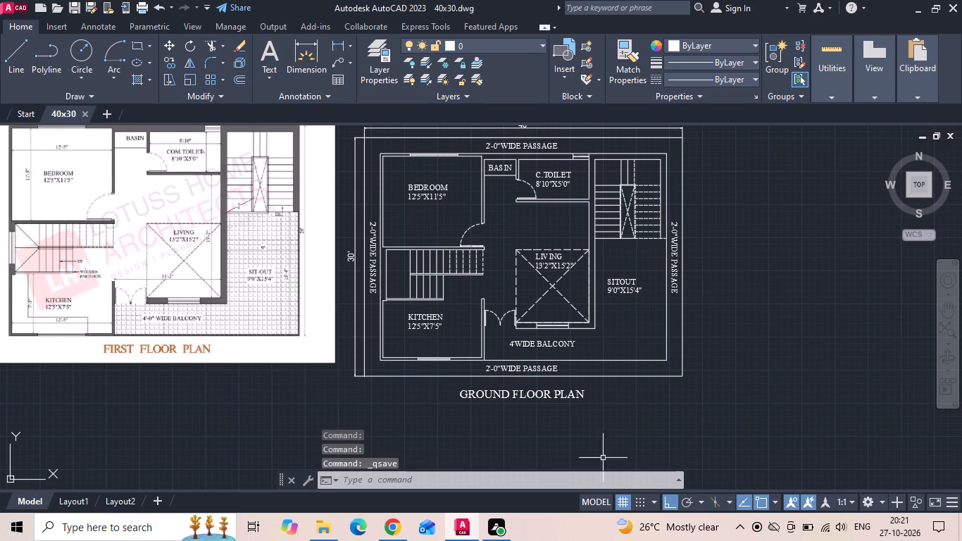
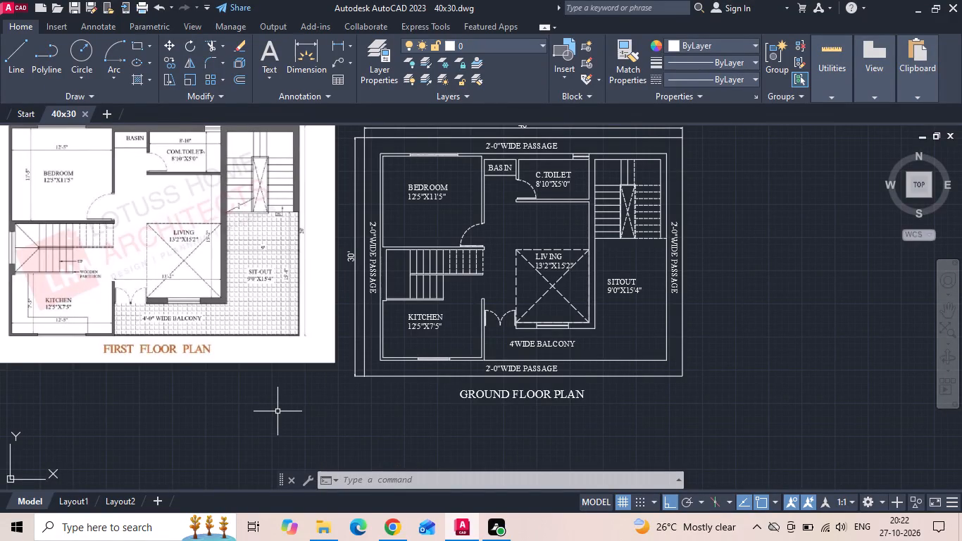
Copy the BASIN label to just below the east end of the wall between the staircase and the kitchen.
click(502, 164)
right_click(502, 164)
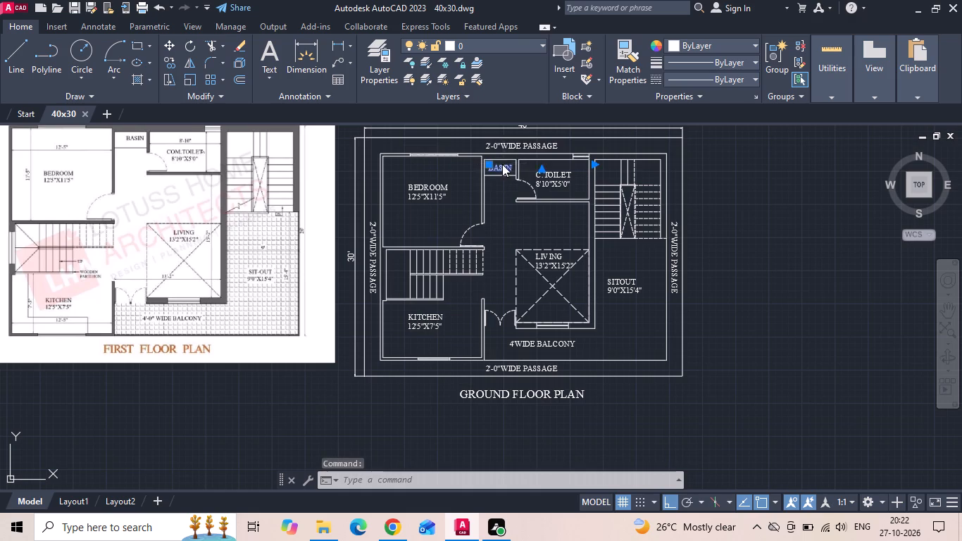
click(544, 272)
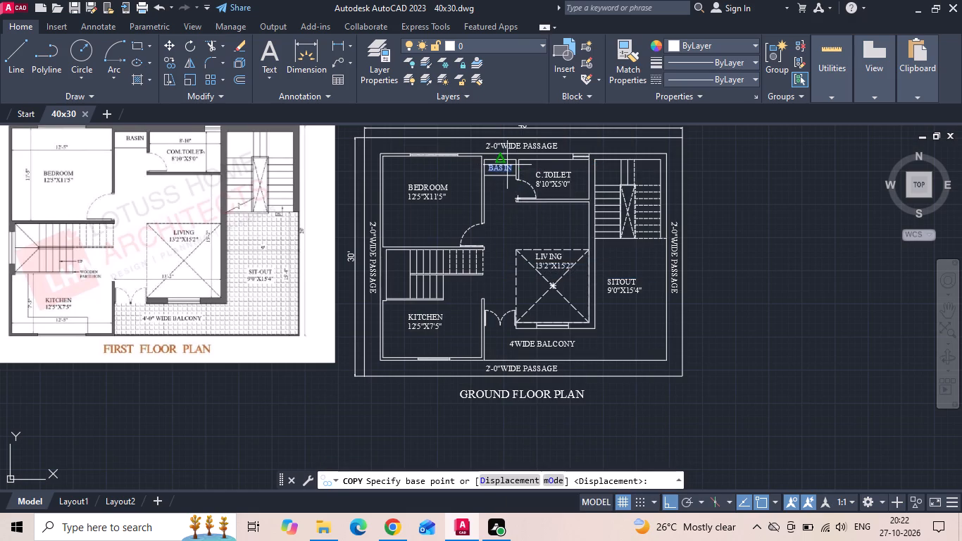
drag(505, 165, 500, 187)
scroll(446, 321, up, 2)
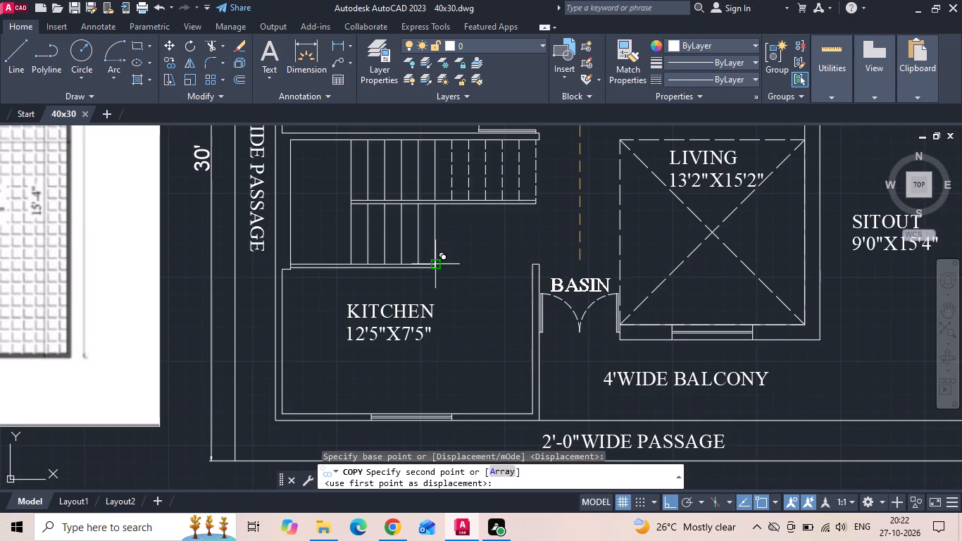
click(437, 264)
key(Escape)
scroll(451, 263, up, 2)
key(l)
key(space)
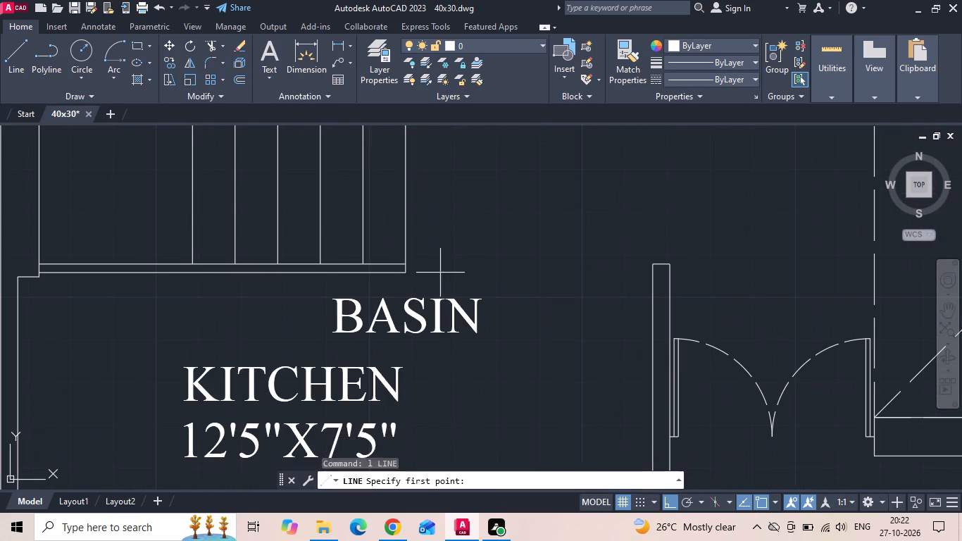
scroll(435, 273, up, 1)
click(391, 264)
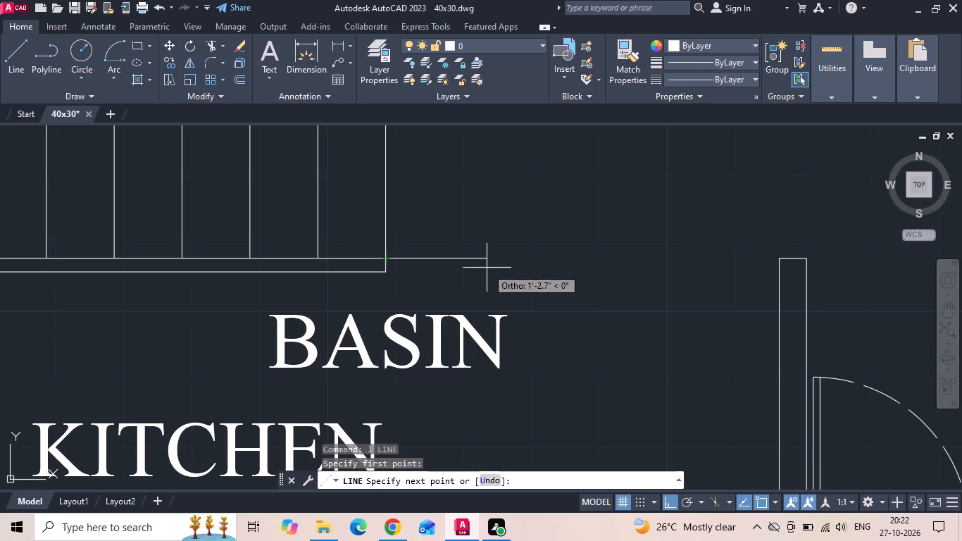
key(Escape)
Draw a horizontal leader line about 1' long eastward from the end of the wall between the staircase and kitchen.
key(l)
key(space)
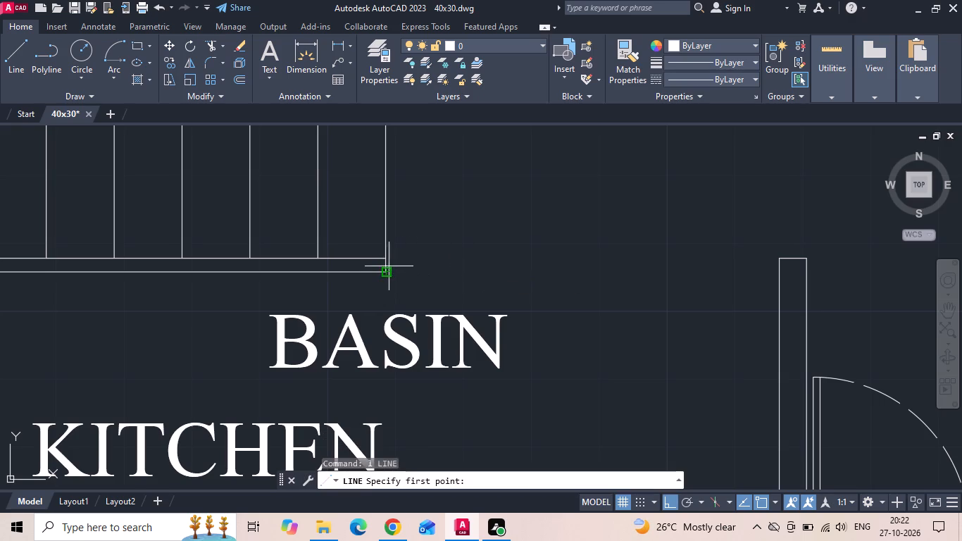
scroll(387, 266, up, 2)
drag(380, 266, 391, 266)
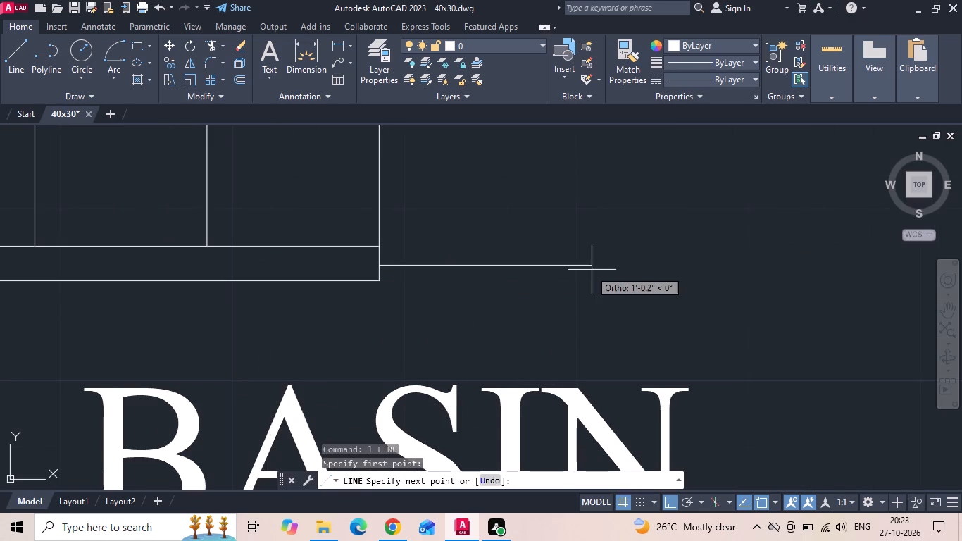
click(594, 270)
key(Escape)
Replace the copied BASIN label above KITCHEN with the two-line text WOODEN PARTITION.
scroll(564, 246, down, 2)
double_click(546, 318)
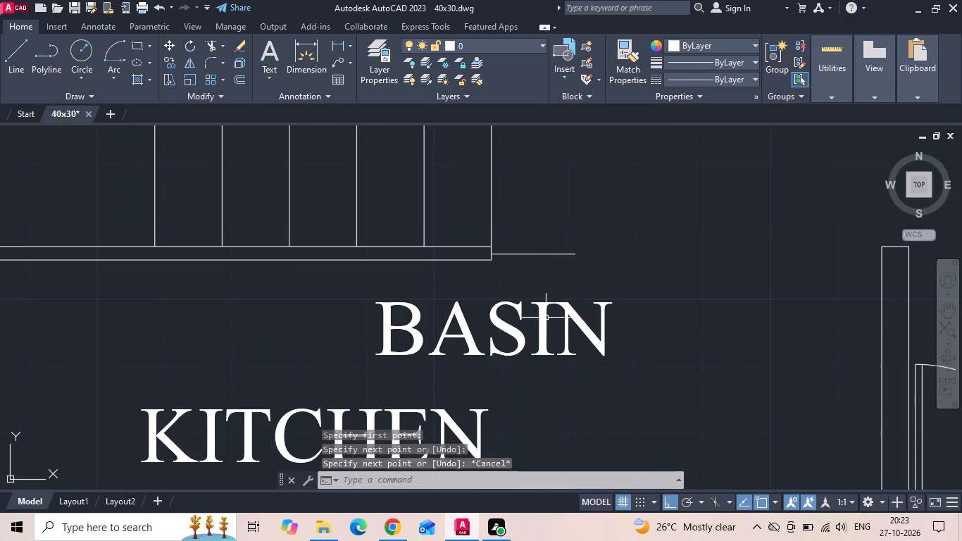
drag(612, 337, 357, 330)
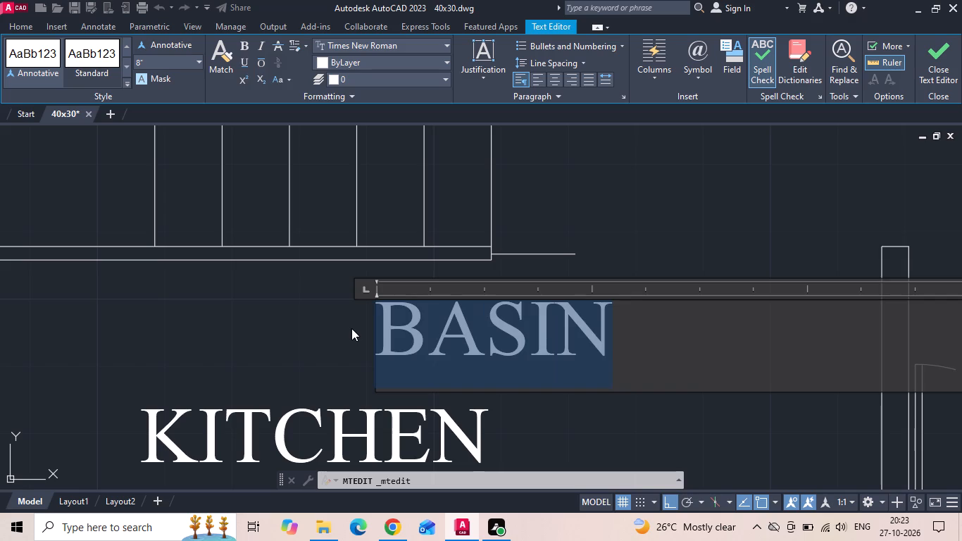
key(BackSpace)
text(WOOD)
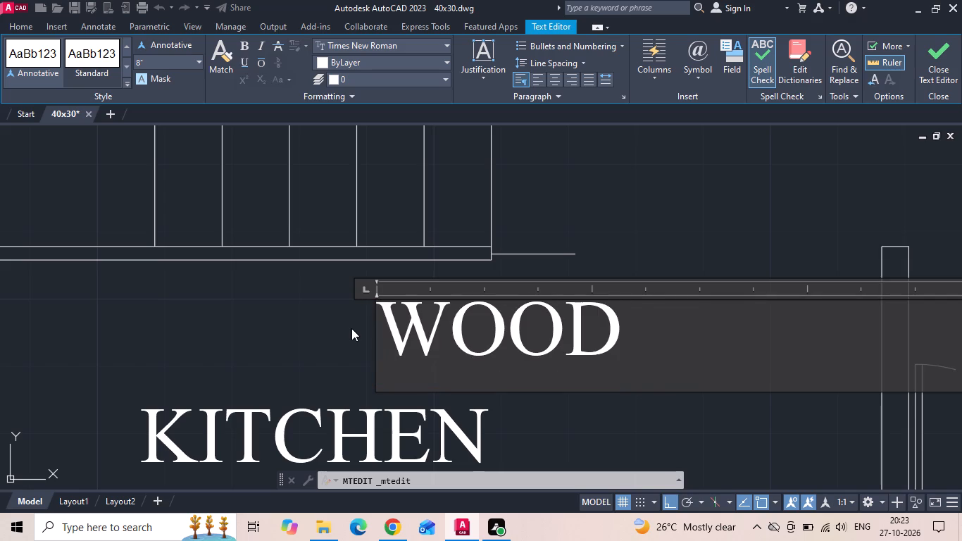
text(ER)
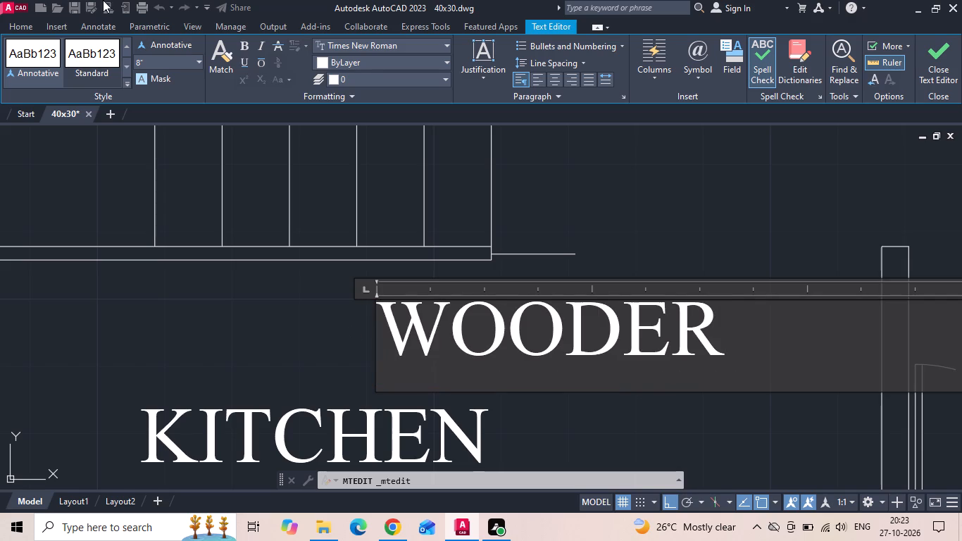
scroll(235, 148, down, 3)
middle_drag(292, 319, 630, 377)
scroll(632, 377, down, 1)
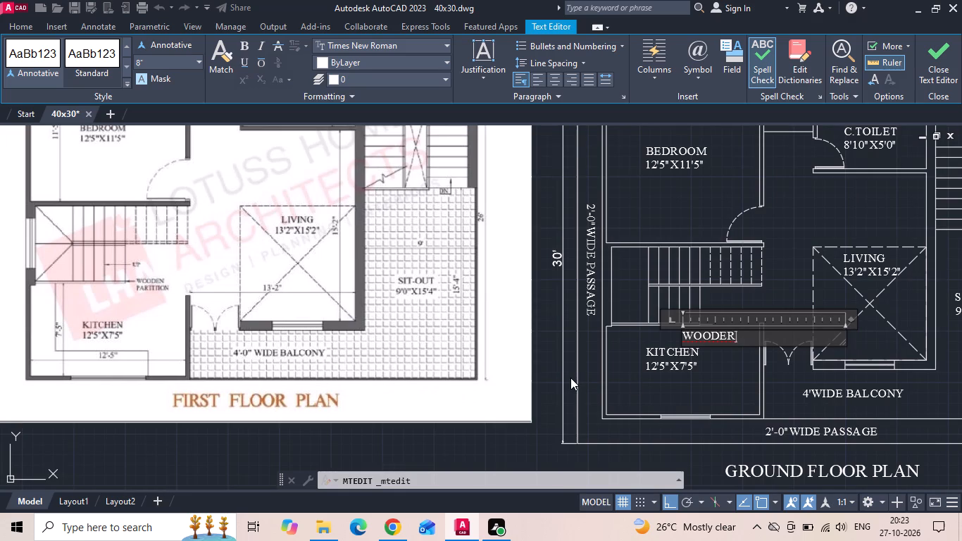
key(BackSpace)
key(n)
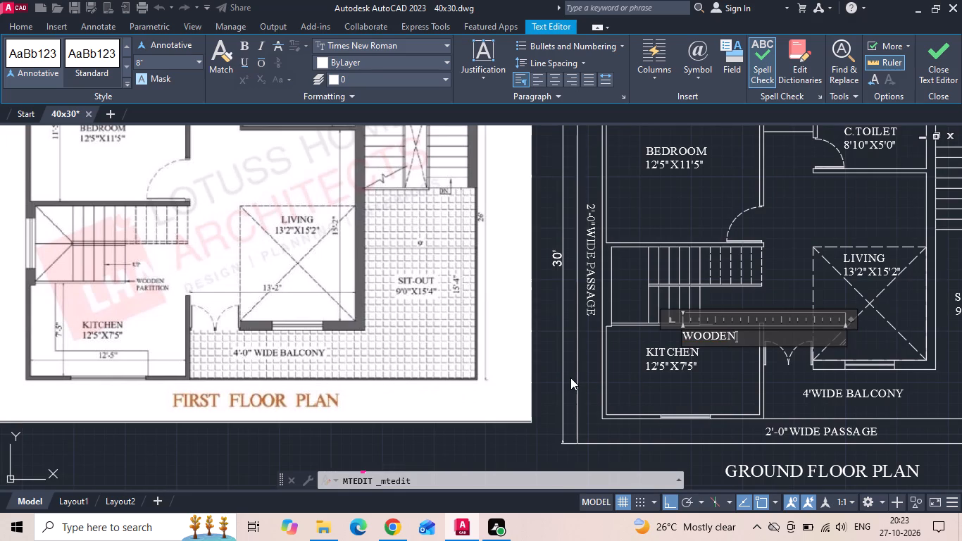
key(Return)
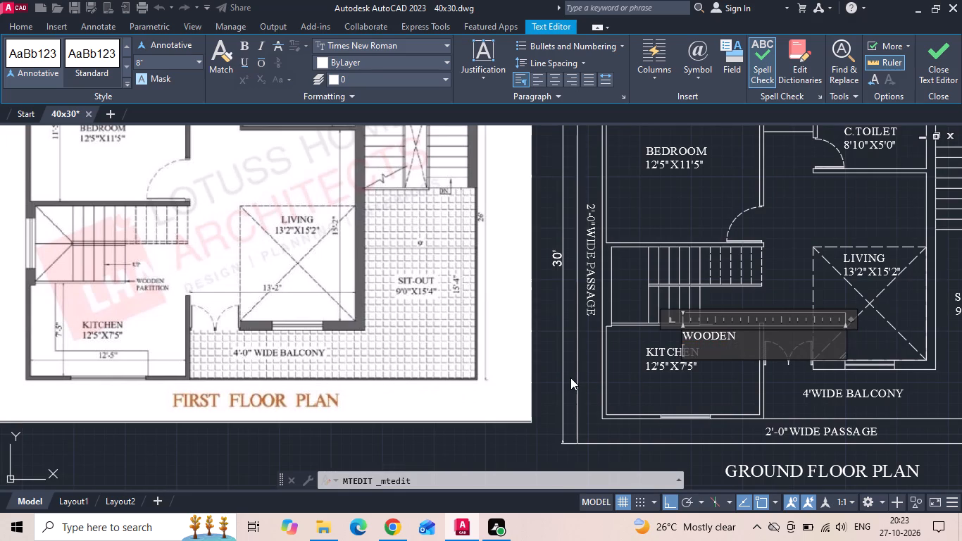
text(PAR)
text(TITIO)
key(n)
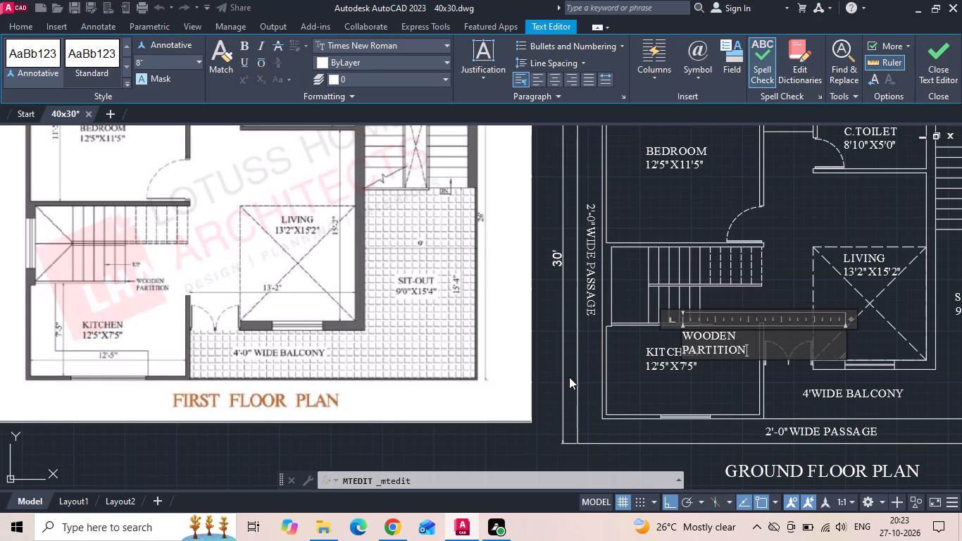
Set the text height of the whole WOODEN PARTITION label to 4" and finish editing it.
key(ctrl+a)
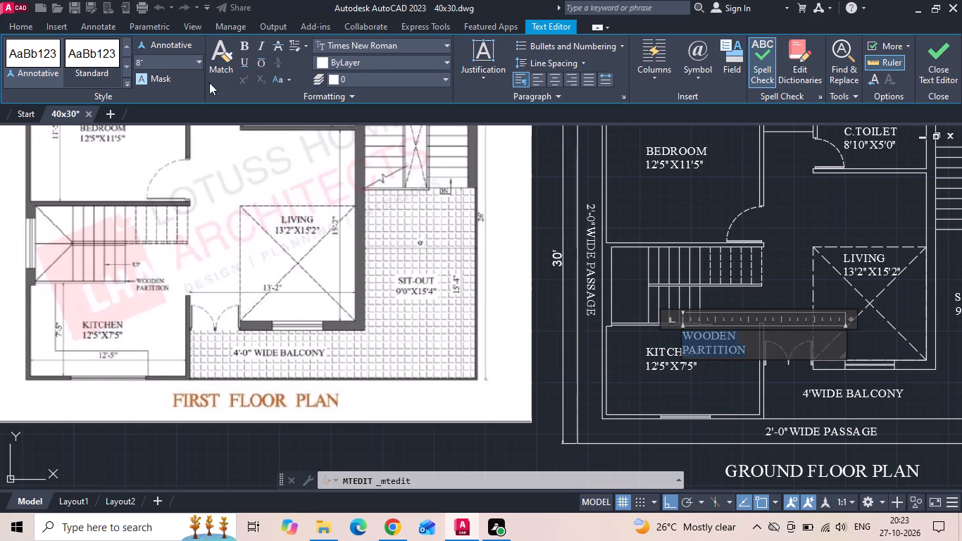
click(175, 59)
text(3")
key(Return)
double_click(176, 59)
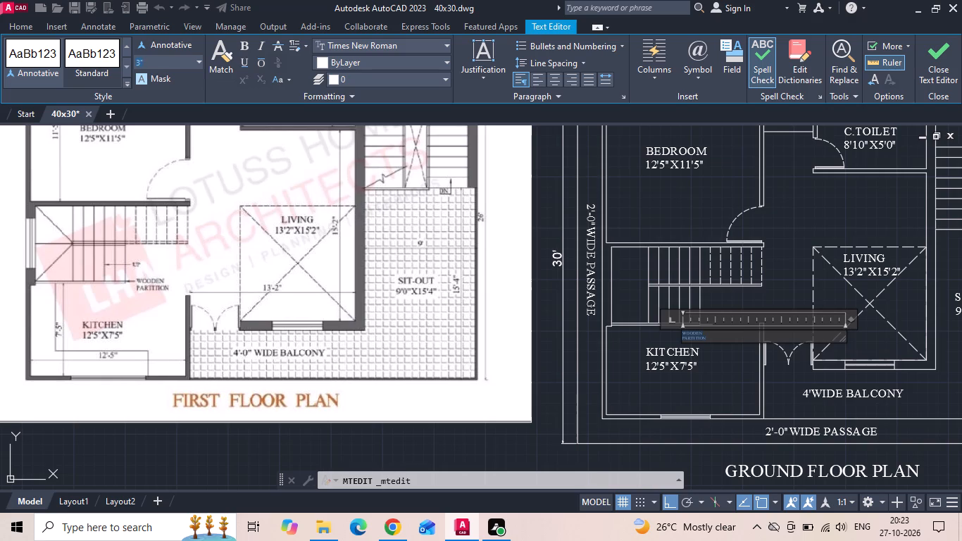
text(4")
key(Return)
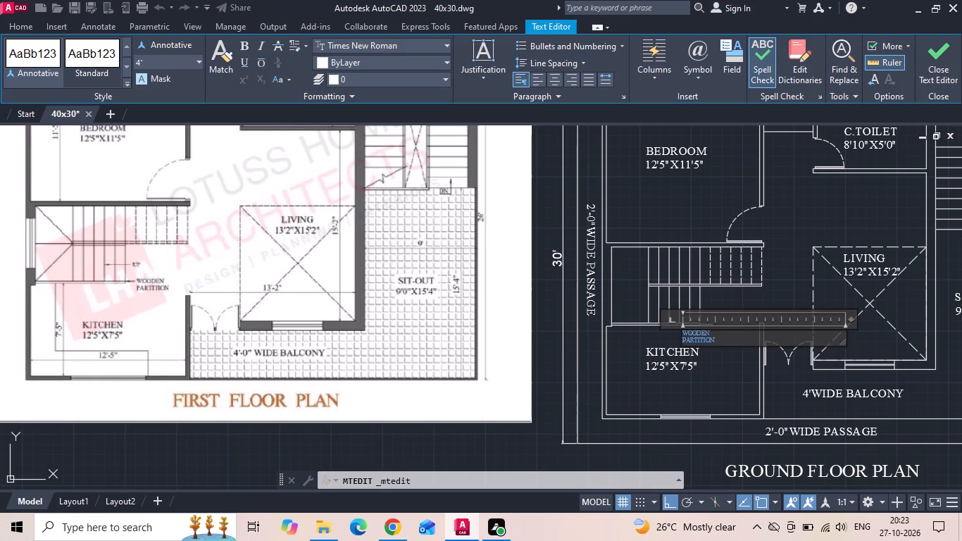
scroll(605, 314, up, 1)
click(782, 290)
Move the WOODEN PARTITION label so its upper left corner sits at the east end of the leader line.
scroll(770, 373, up, 2)
click(766, 359)
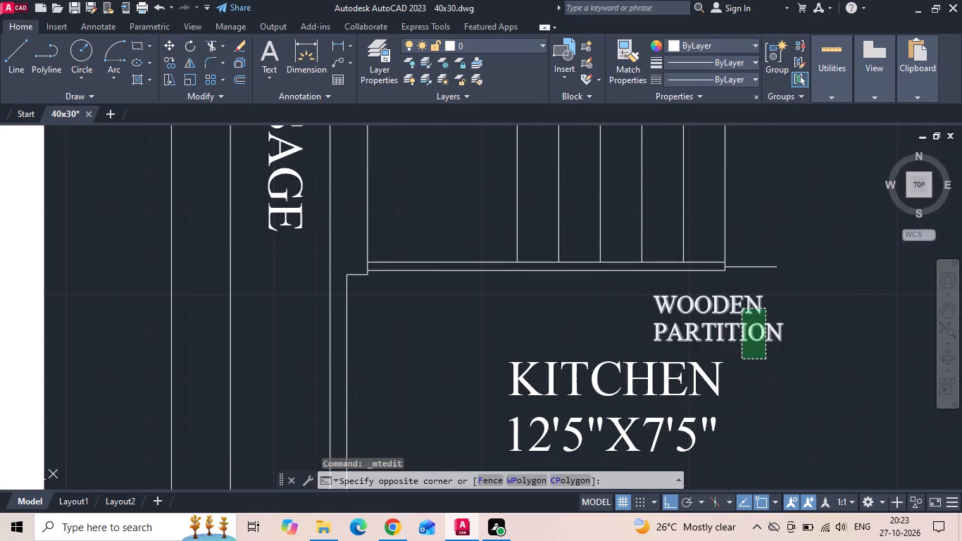
click(742, 309)
right_click(742, 309)
click(773, 256)
drag(708, 297, 778, 286)
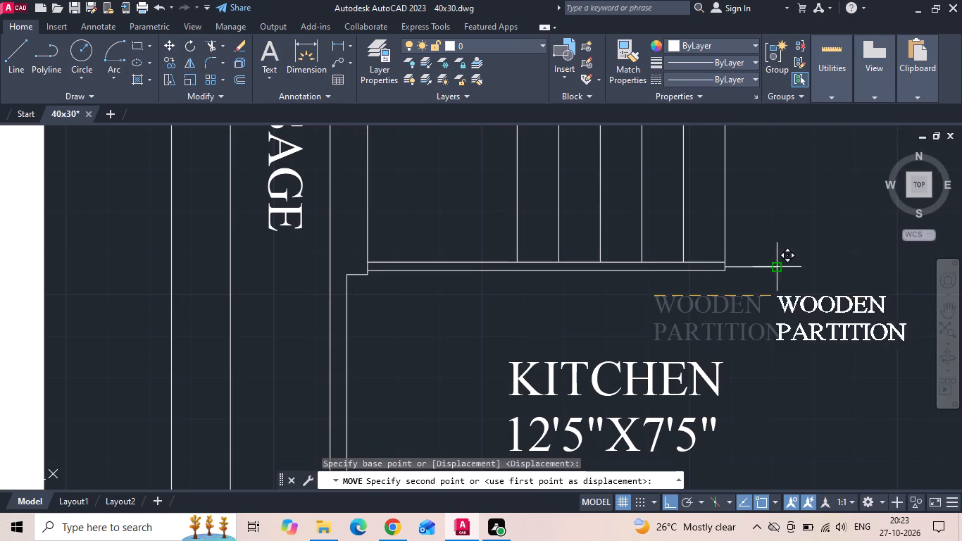
click(782, 268)
Move the WOODEN PARTITION label straight up about 3.5" so its first line sits beside the leader line's end.
scroll(789, 263, up, 1)
drag(811, 249, 787, 318)
click(787, 319)
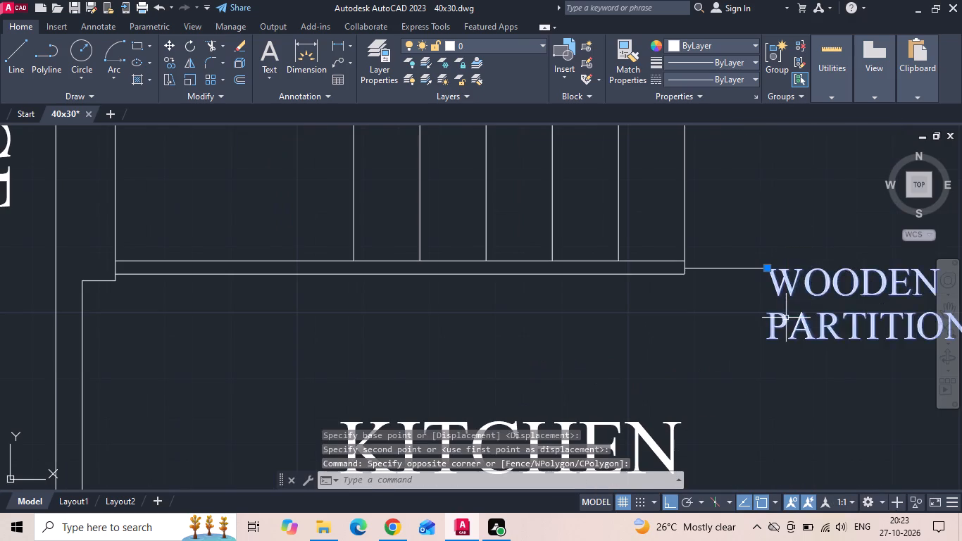
right_click(786, 317)
click(822, 254)
middle_drag(785, 350, 571, 343)
click(639, 406)
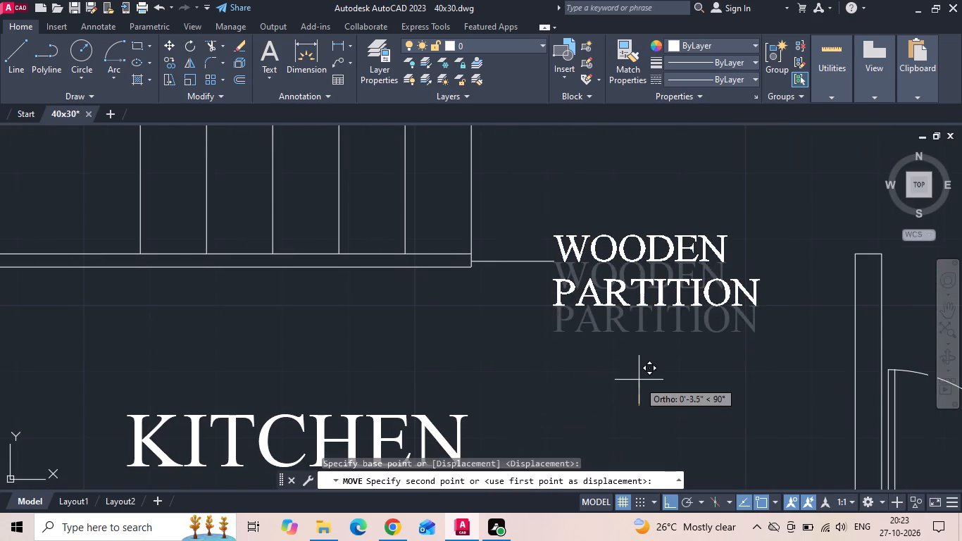
click(639, 378)
Draw a 3-sided inscribed polygon, radius about 0.6", centred on the leader line's west end with its tip facing west.
text(POL)
key(space)
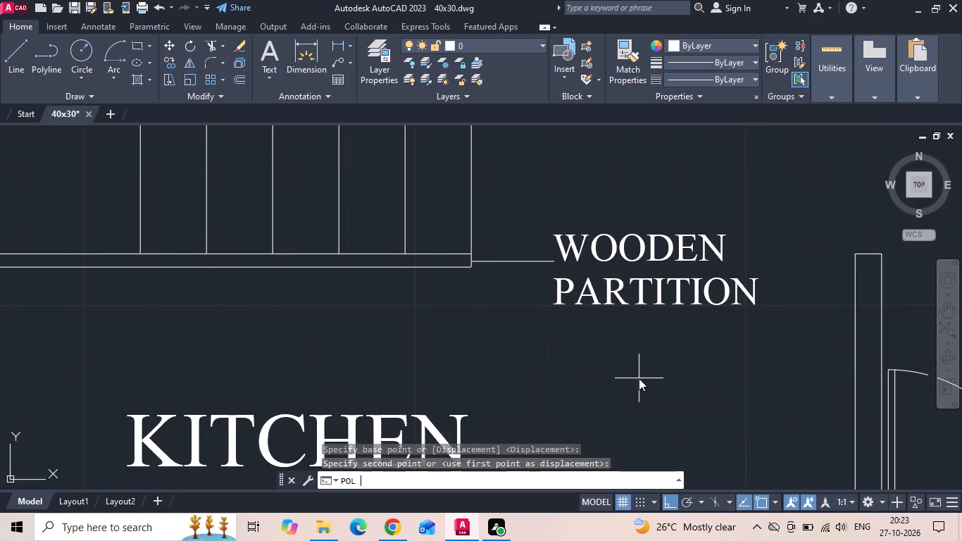
scroll(425, 262, up, 1)
key(3)
key(space)
scroll(543, 268, up, 1)
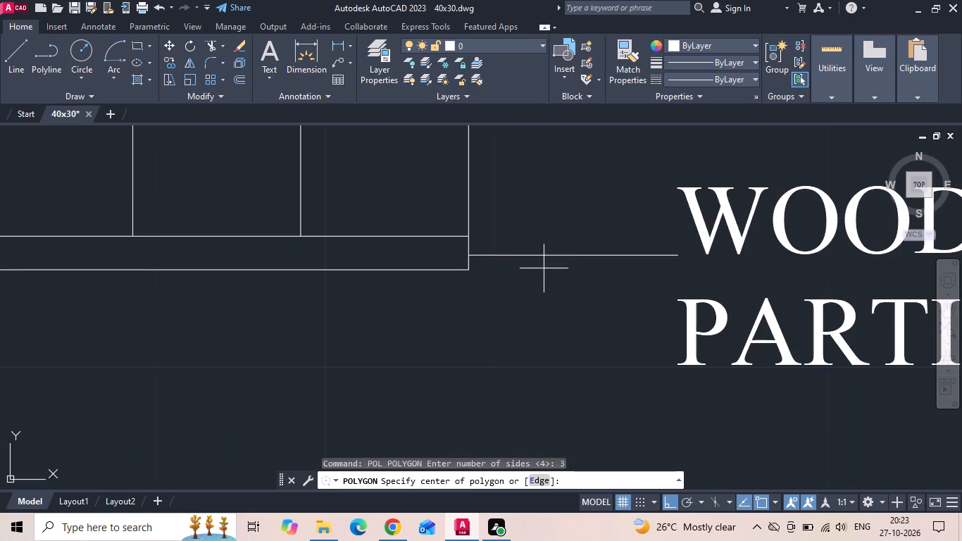
click(471, 256)
key(space)
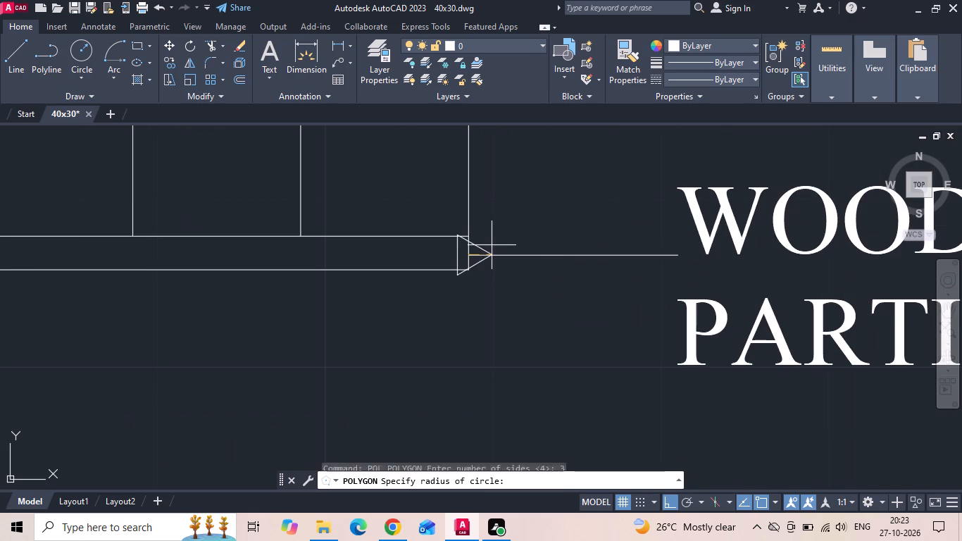
scroll(477, 254, up, 2)
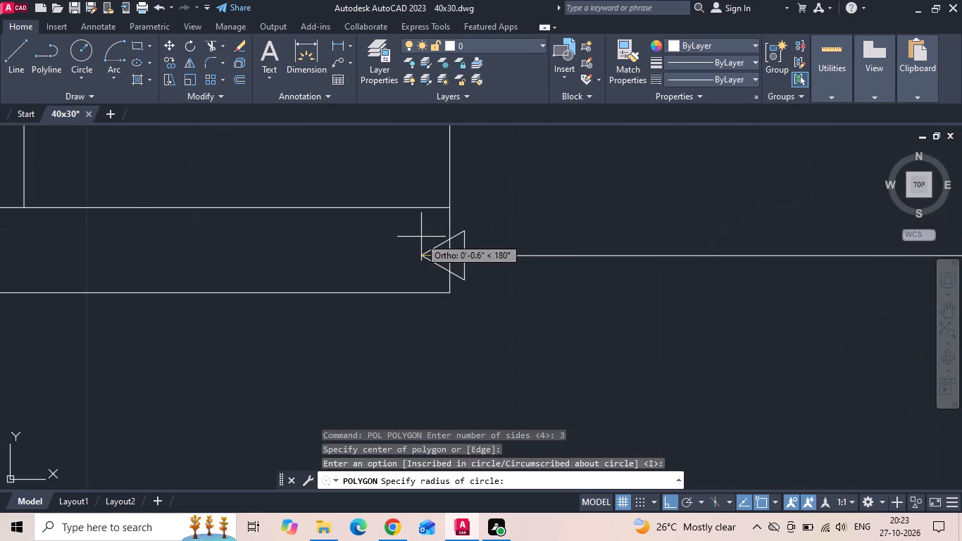
click(425, 237)
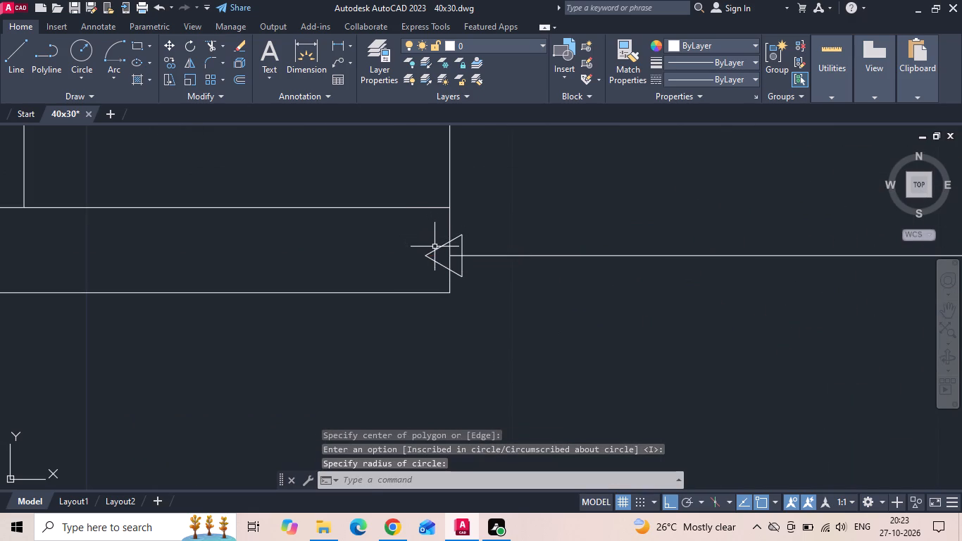
Stretch the small triangle's west tip farther west along the leader line's axis to form a slender arrowhead.
click(435, 247)
click(435, 255)
click(437, 252)
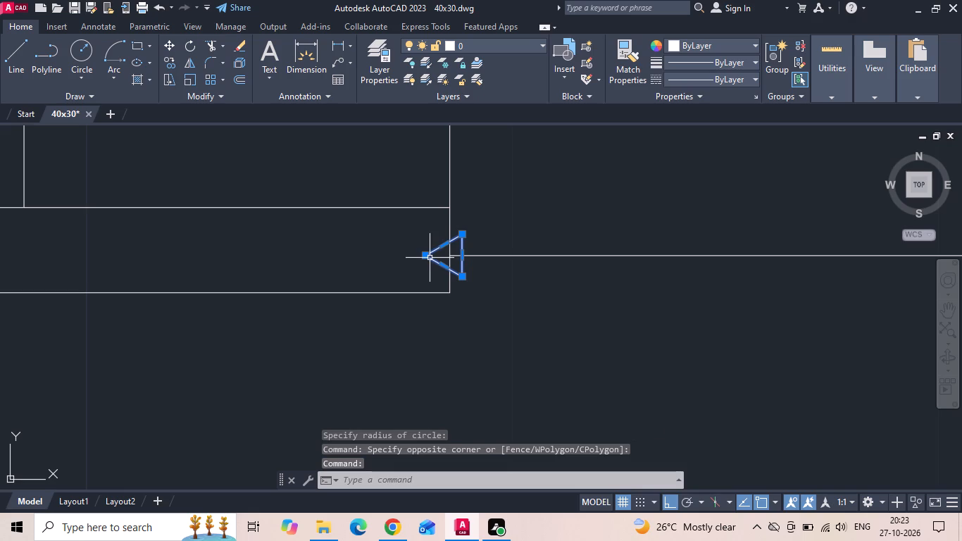
click(426, 255)
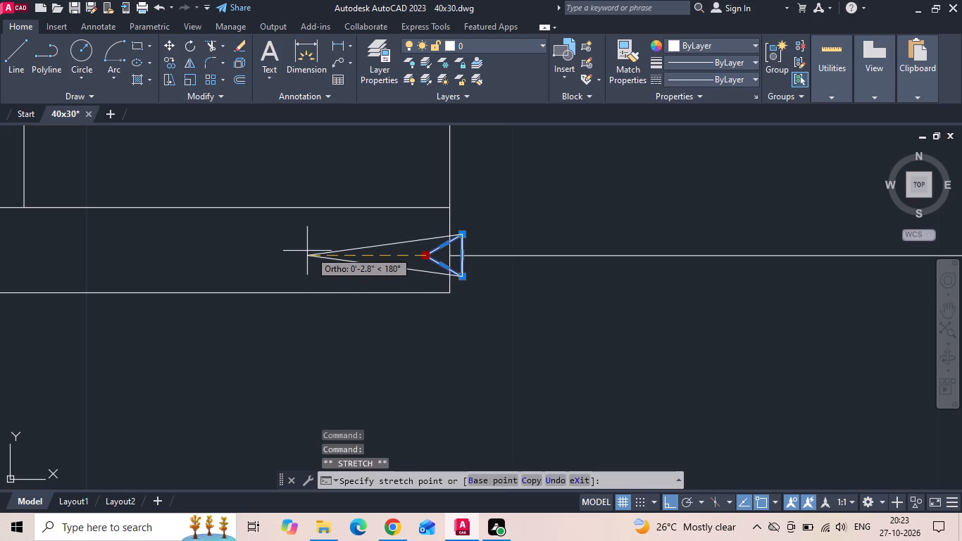
click(325, 251)
key(Escape)
Copy the arrowhead and leader line up to the midpoint of the lower stair flight's easternmost tread line.
scroll(417, 309, down, 2)
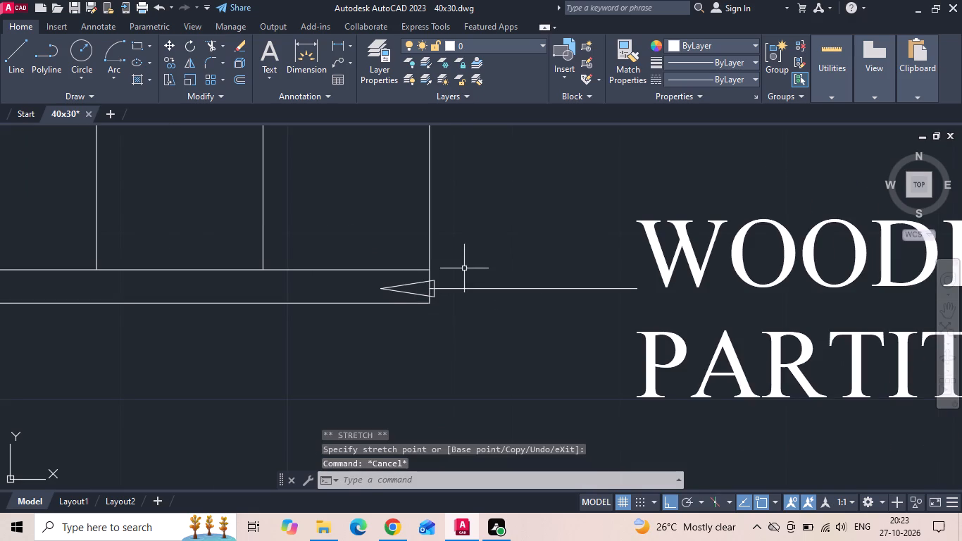
drag(464, 268, 454, 282)
click(432, 316)
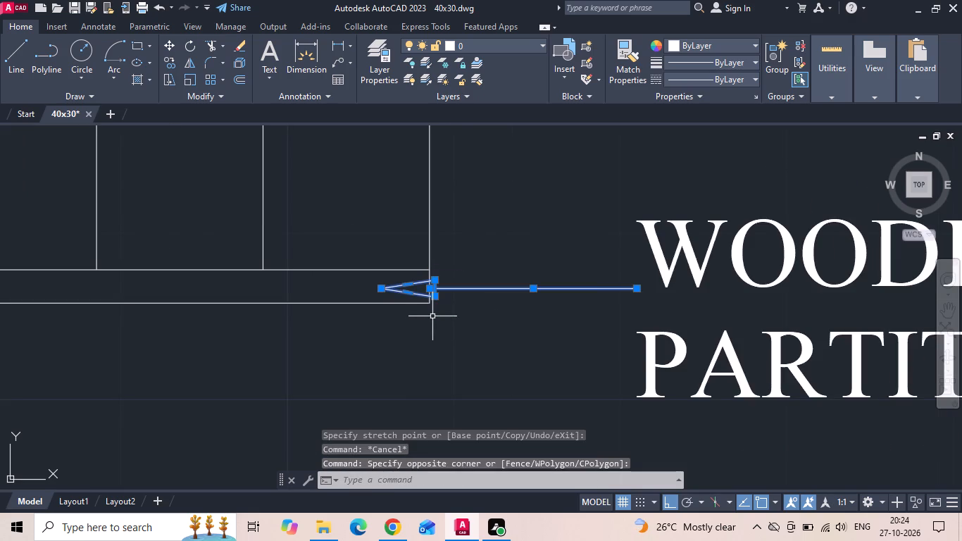
right_click(432, 316)
click(466, 287)
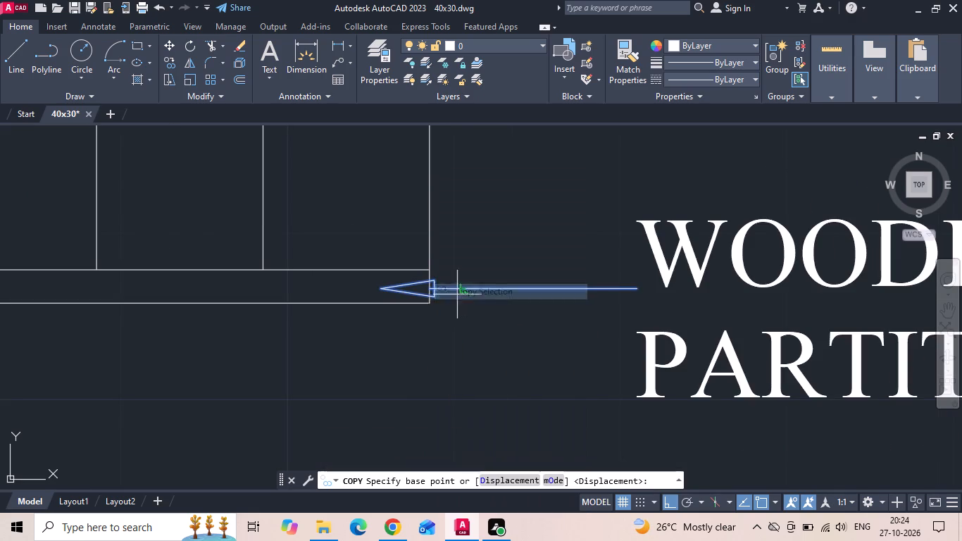
click(437, 291)
scroll(439, 316, down, 4)
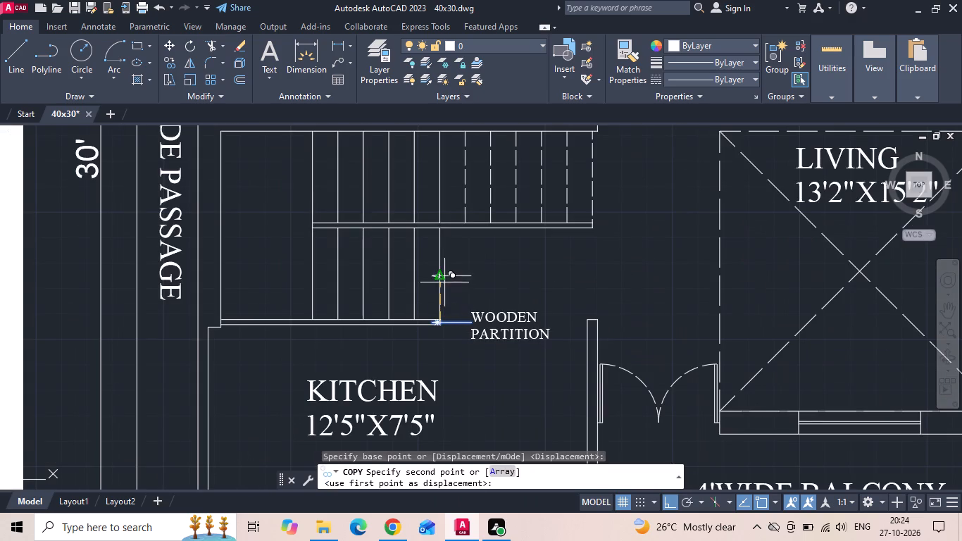
click(444, 278)
key(Escape)
scroll(442, 298, up, 2)
scroll(413, 235, up, 2)
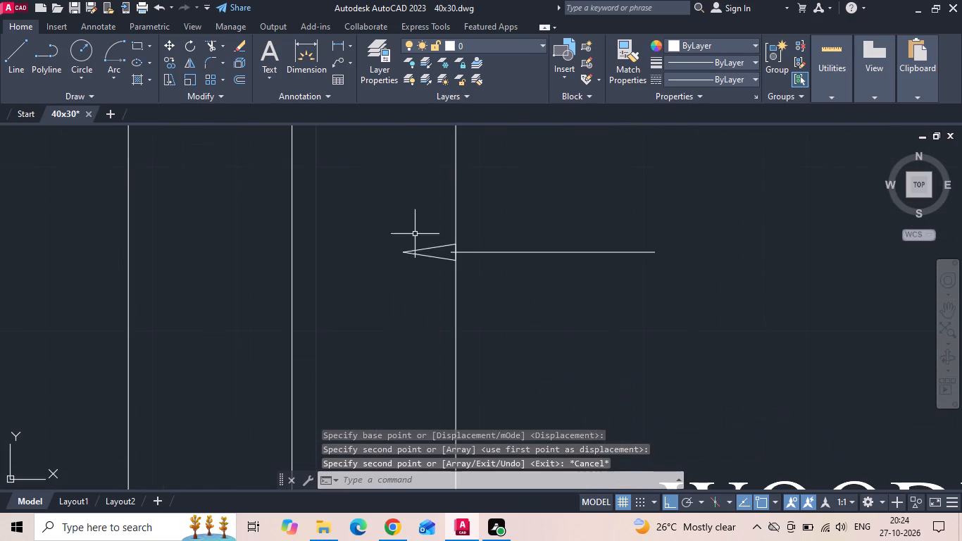
Erase the copied arrowhead at the lower stair flight's easternmost tread line, leaving its line in place.
click(422, 251)
drag(404, 253, 395, 262)
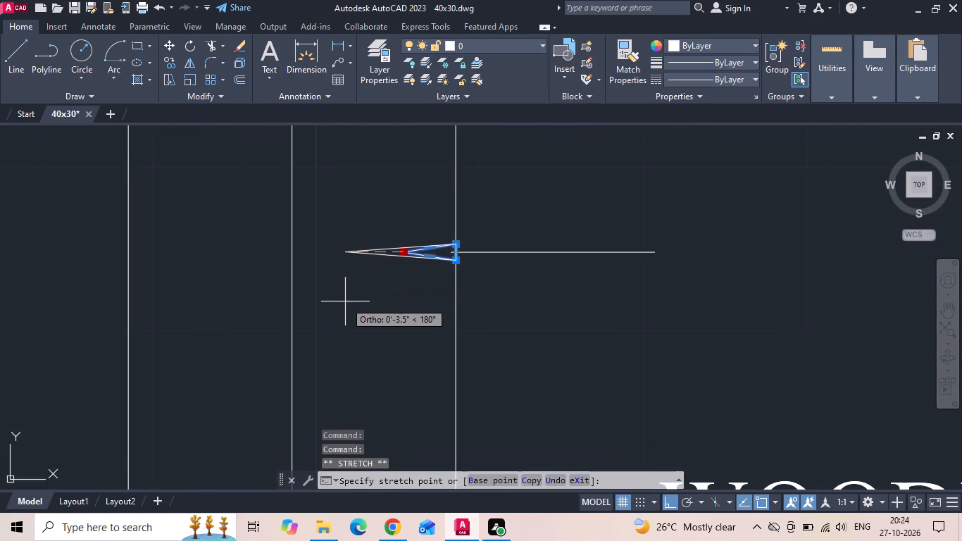
key(Escape)
scroll(451, 224, down, 2)
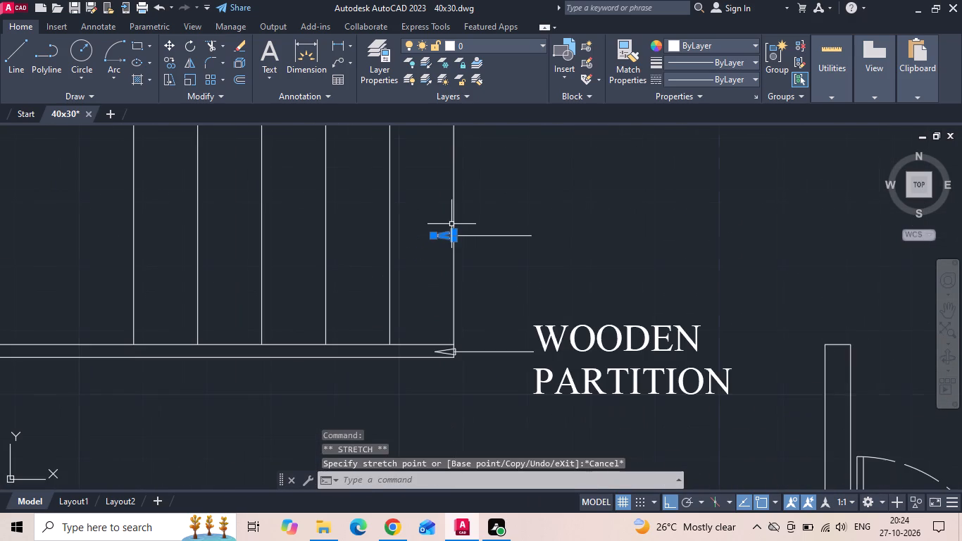
key(Delete)
Move the WOODEN PARTITION arrowhead and leader line east until the arrow tip touches the partition's east end.
scroll(473, 374, up, 2)
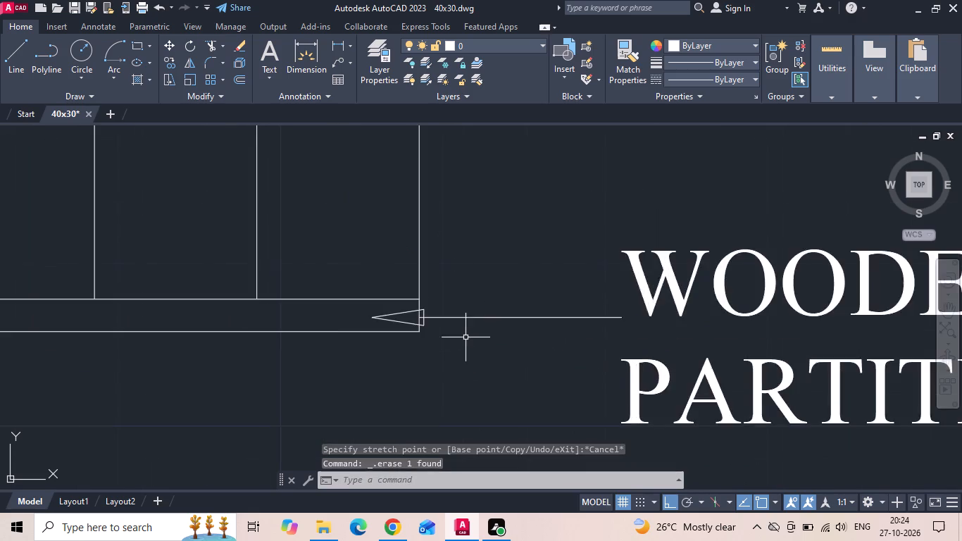
scroll(460, 316, up, 2)
drag(431, 287, 408, 307)
drag(361, 373, 368, 371)
right_click(444, 251)
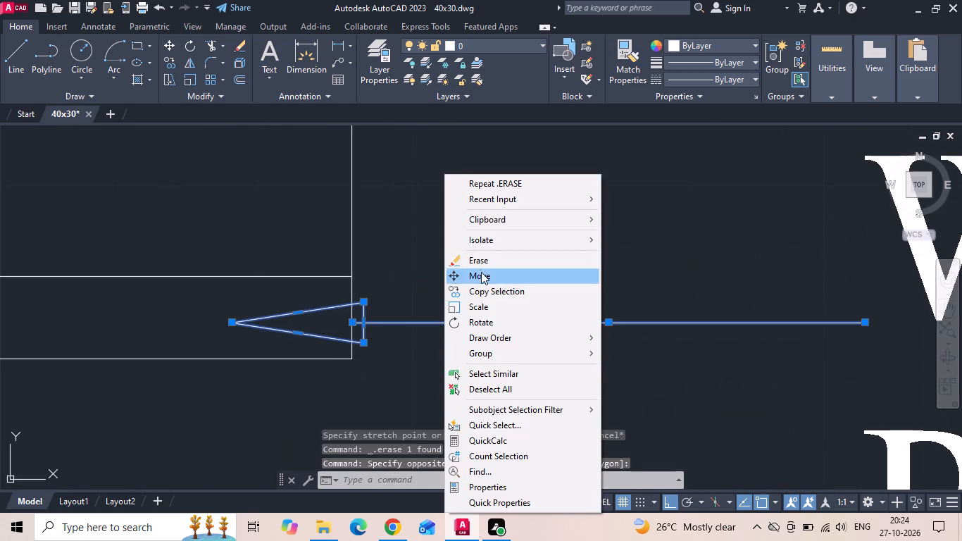
click(482, 278)
click(236, 322)
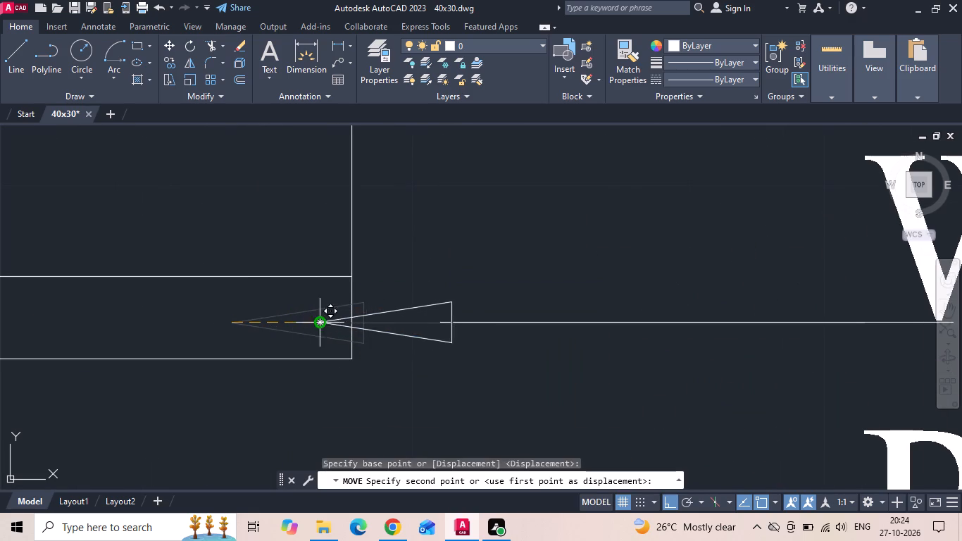
click(351, 324)
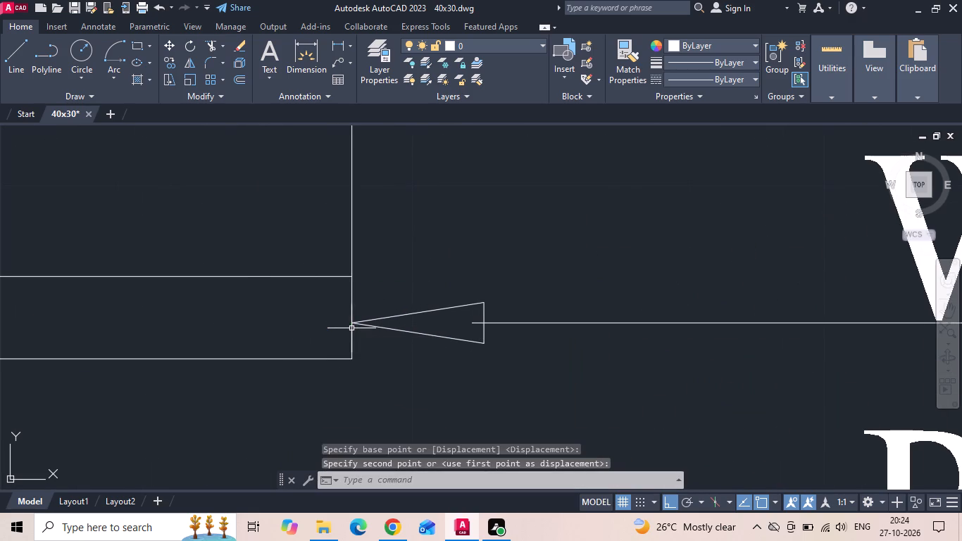
Trim the short piece of leader line inside the WOODEN PARTITION arrowhead.
key(t)
key(r)
key(space)
click(474, 325)
scroll(300, 325, down, 3)
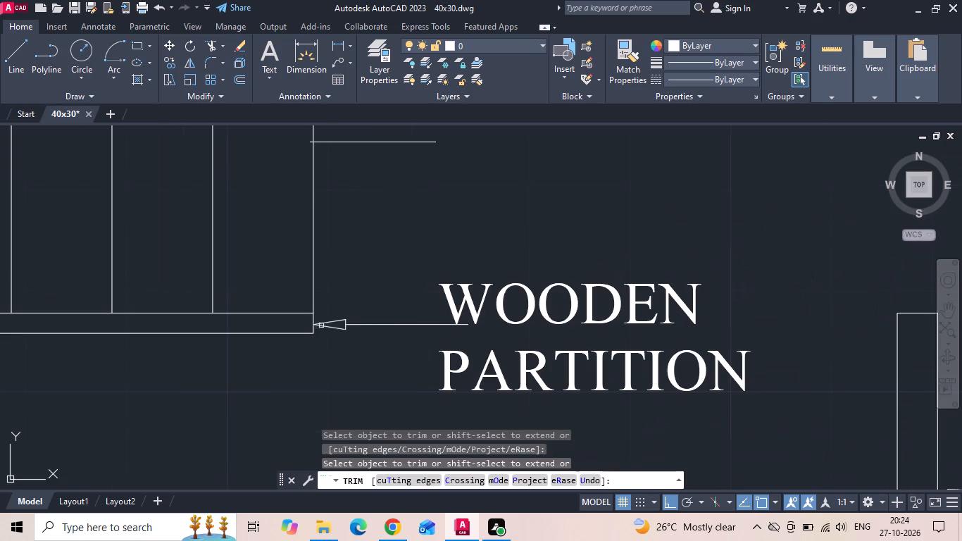
key(Escape)
Shorten the leader line's east end so it stops just before the word WOODEN.
click(415, 325)
click(468, 324)
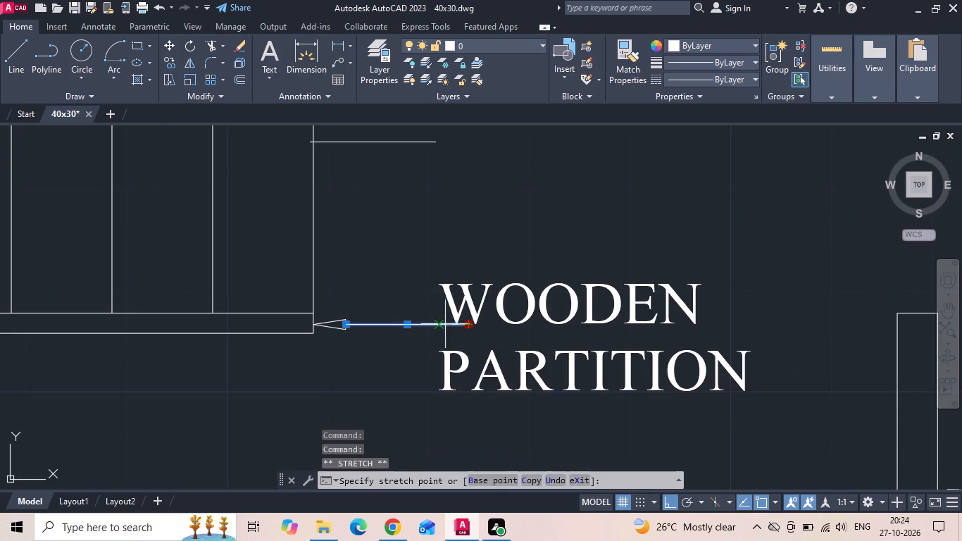
click(429, 323)
key(Escape)
Draw a 3-sided inscribed polygon centred on the stair line's west end, with its tip facing west.
scroll(435, 350, down, 2)
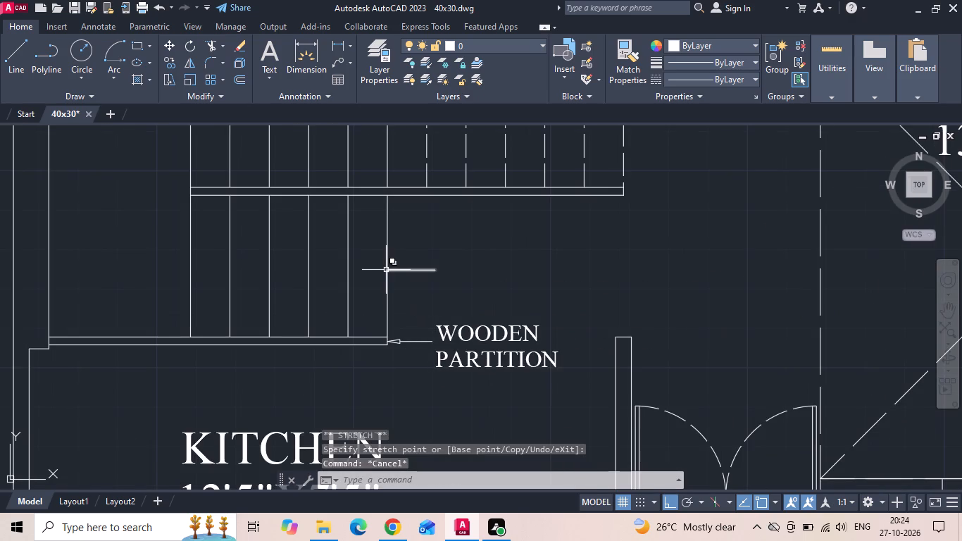
text(POL 3)
key(space)
scroll(384, 268, up, 1)
click(385, 271)
key(space)
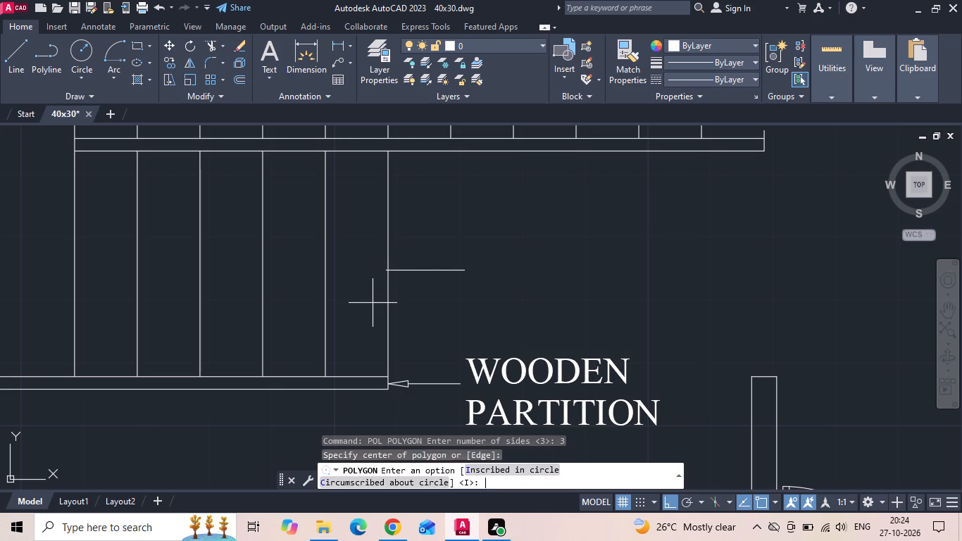
scroll(372, 264, up, 2)
click(351, 253)
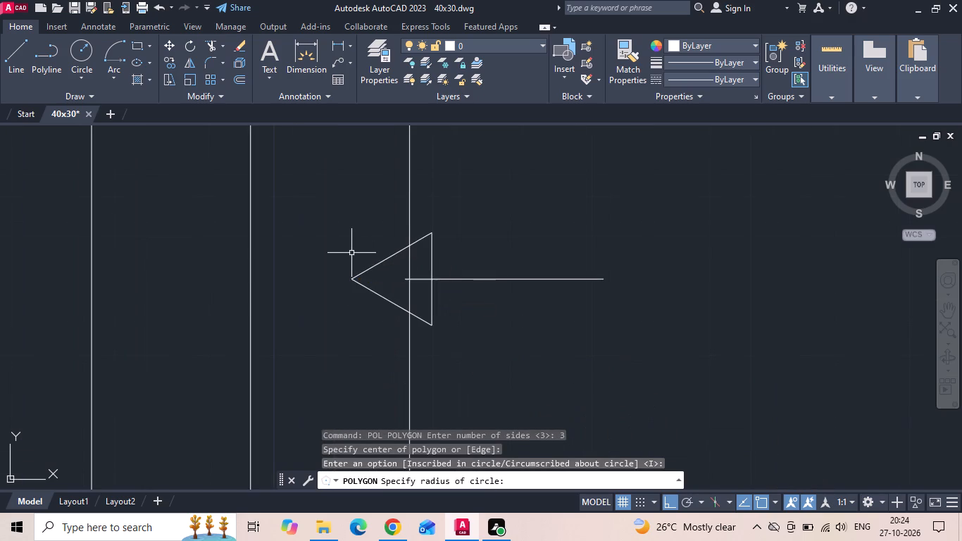
Move the stair triangle straight west until its base clears the lower flight's easternmost tread line.
click(432, 254)
right_click(432, 254)
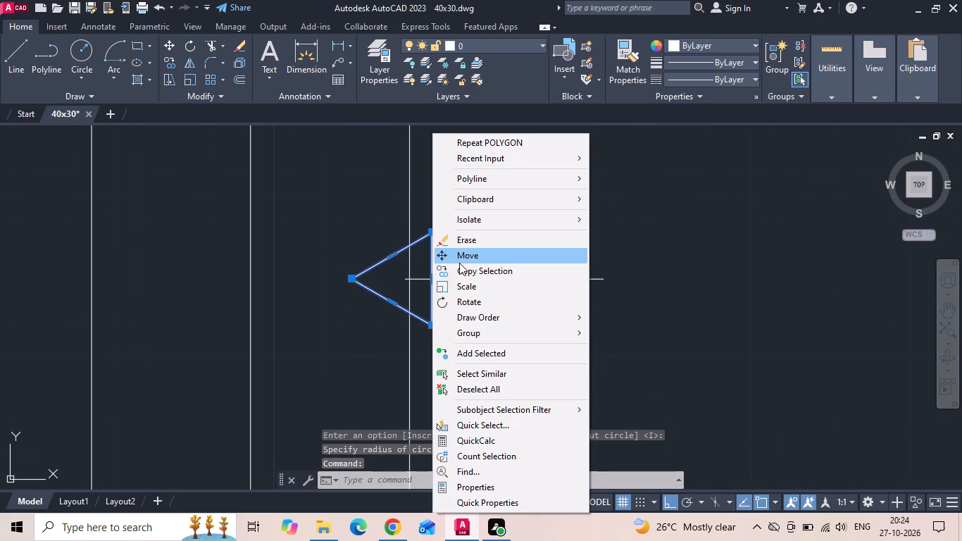
click(459, 263)
drag(540, 235, 527, 237)
click(486, 232)
key(Escape)
Extend the stair direction line west to the triangle's base and save the drawing.
text(EX)
key(space)
drag(478, 247, 449, 377)
scroll(474, 319, down, 2)
scroll(538, 270, down, 3)
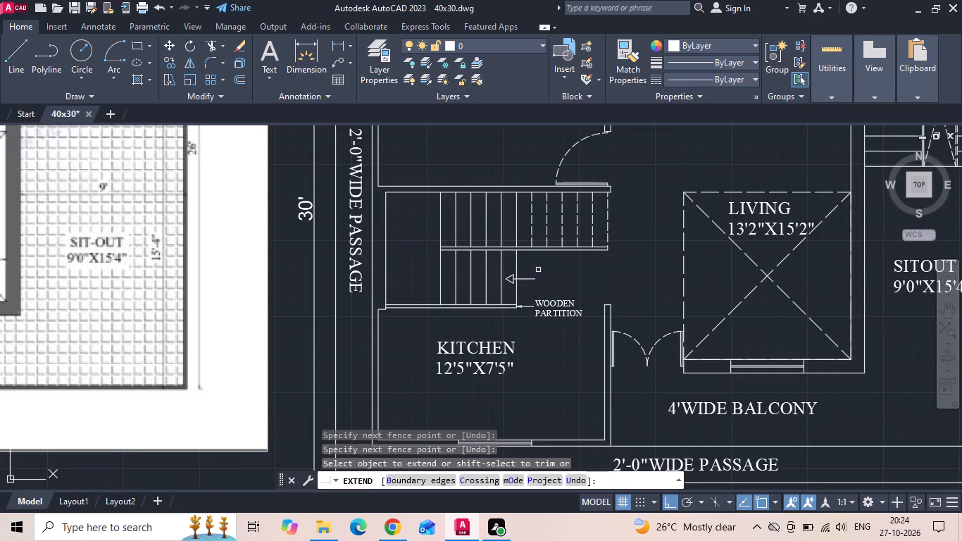
key(Escape)
key(ctrl+s)
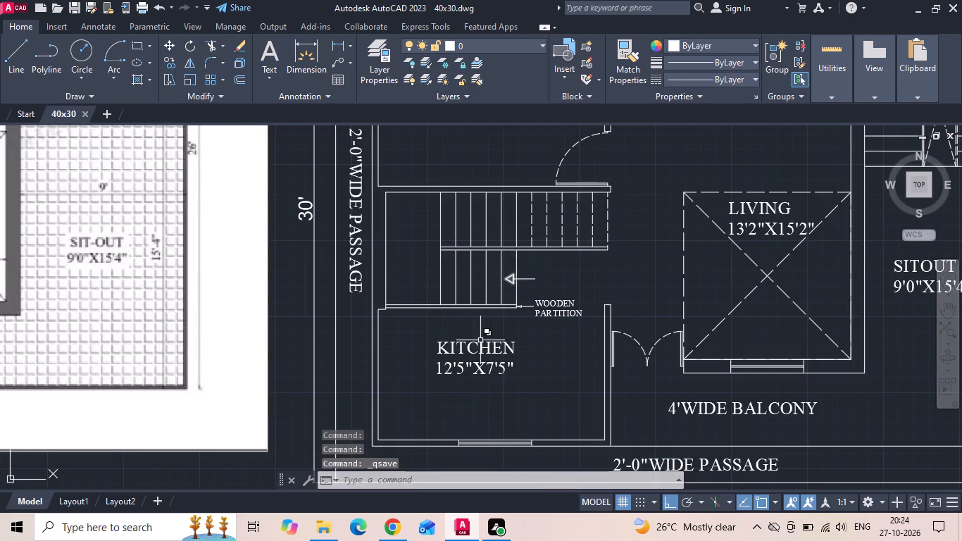
In File Explorer, copy the 40x30sf image from the 27102026 reference folder.
click(324, 533)
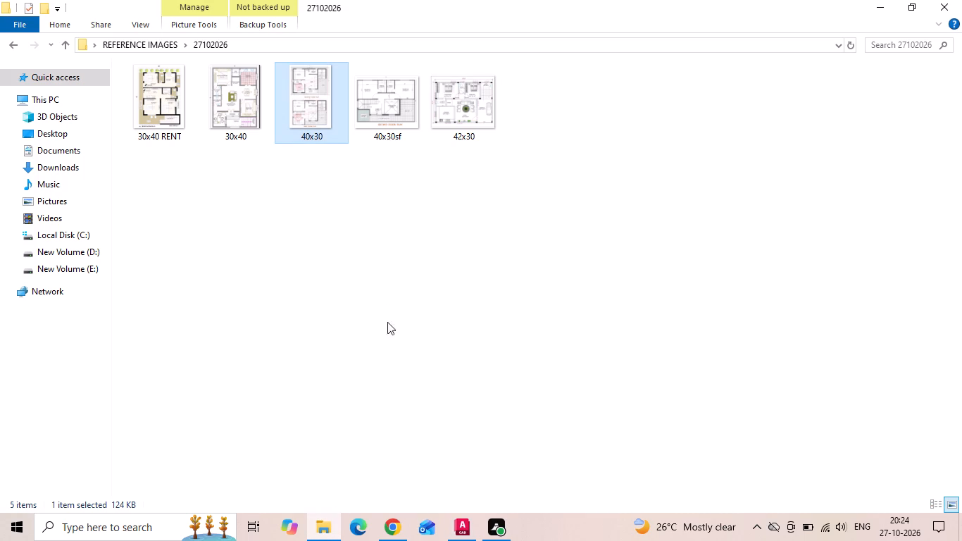
right_click(368, 106)
right_click(368, 105)
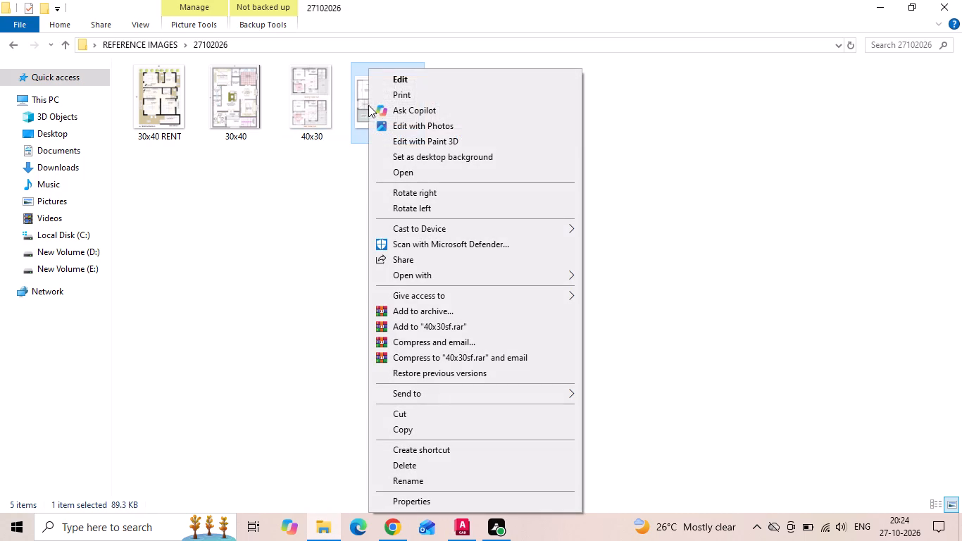
click(417, 433)
Switch back to AutoCAD and paste the image in the empty space east of the plans, scaled freehand and unrotated.
click(469, 530)
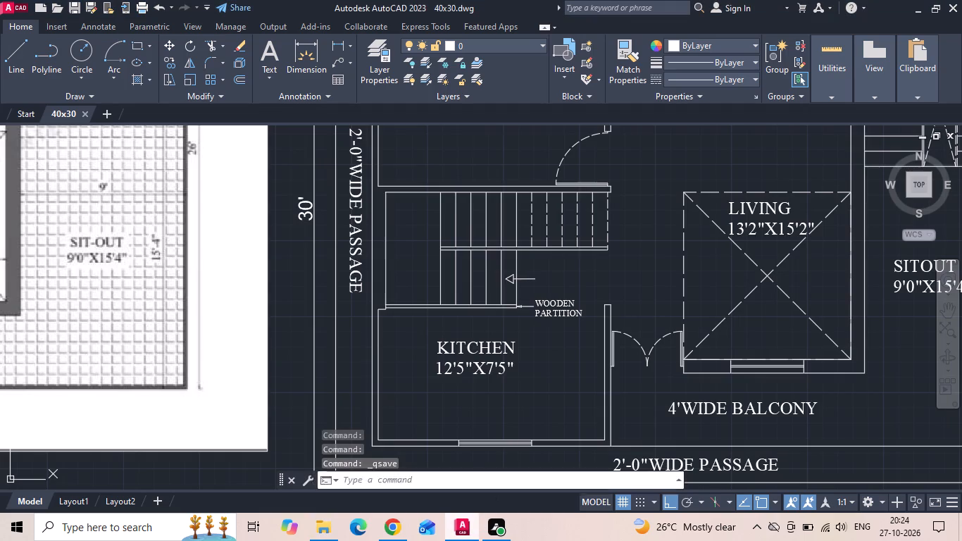
scroll(435, 325, down, 3)
key(ctrl+v)
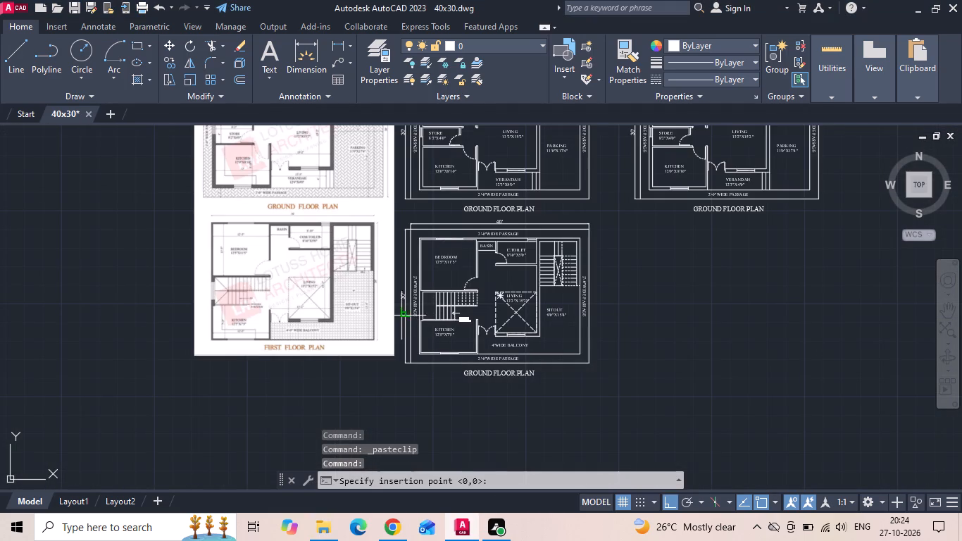
scroll(377, 316, down, 2)
click(579, 325)
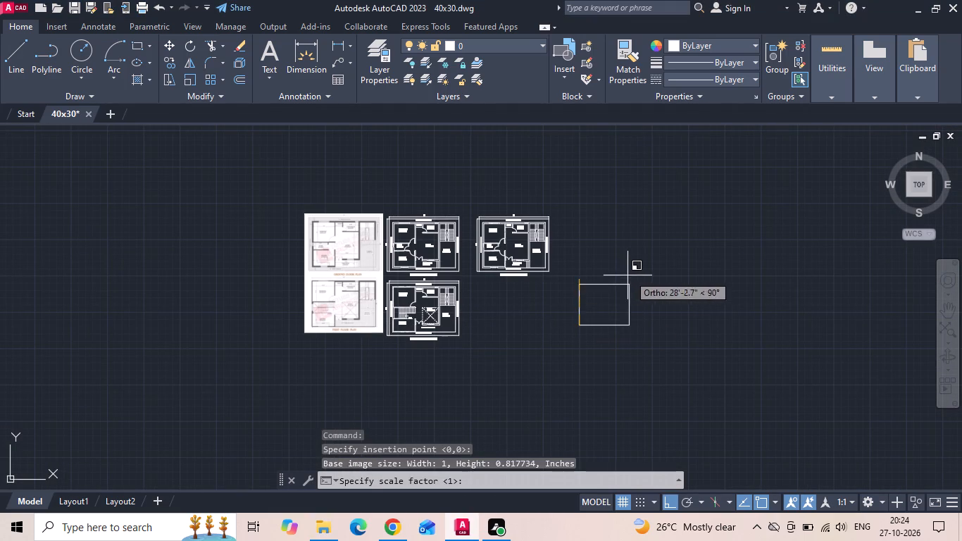
click(649, 264)
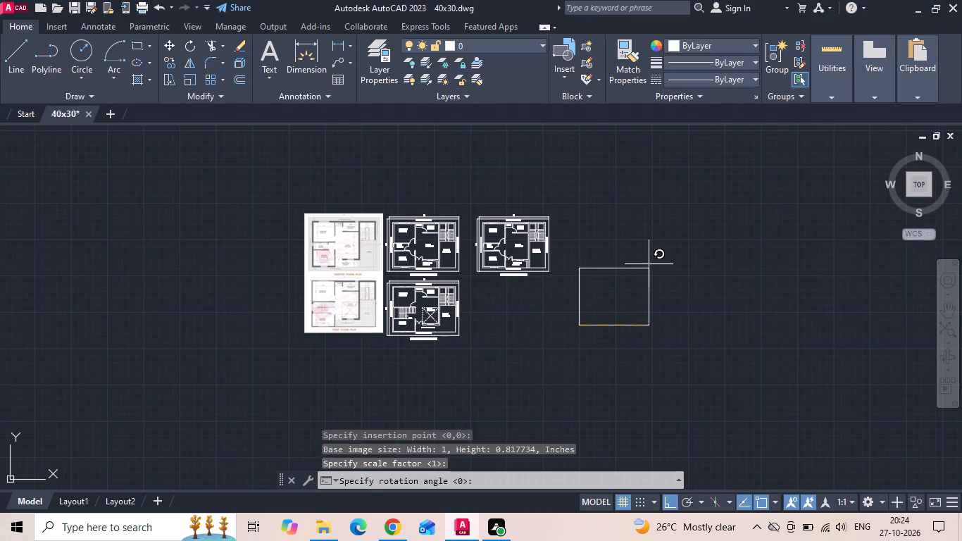
click(649, 264)
Copy the whole lower plan with its title straight east, placing it below the second ground floor plan.
scroll(437, 287, up, 1)
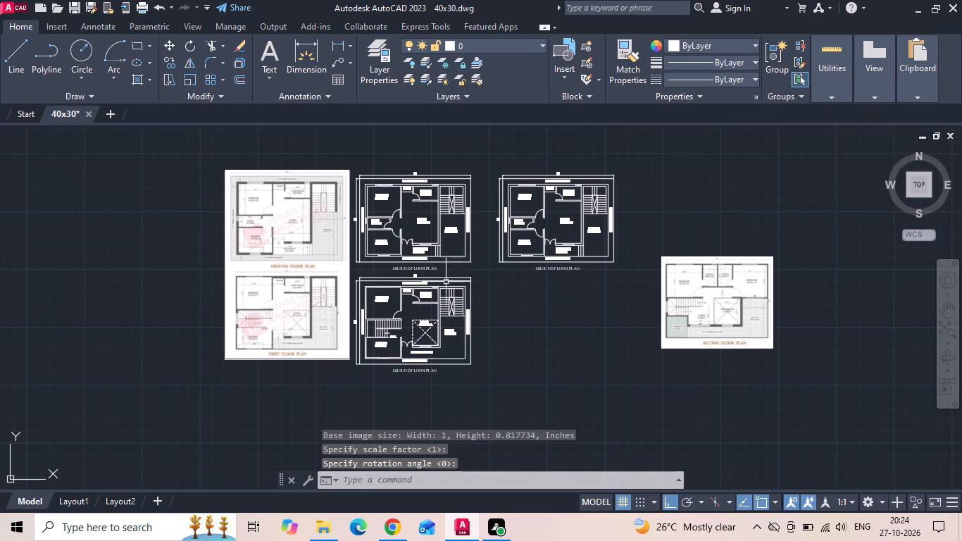
click(481, 275)
click(358, 393)
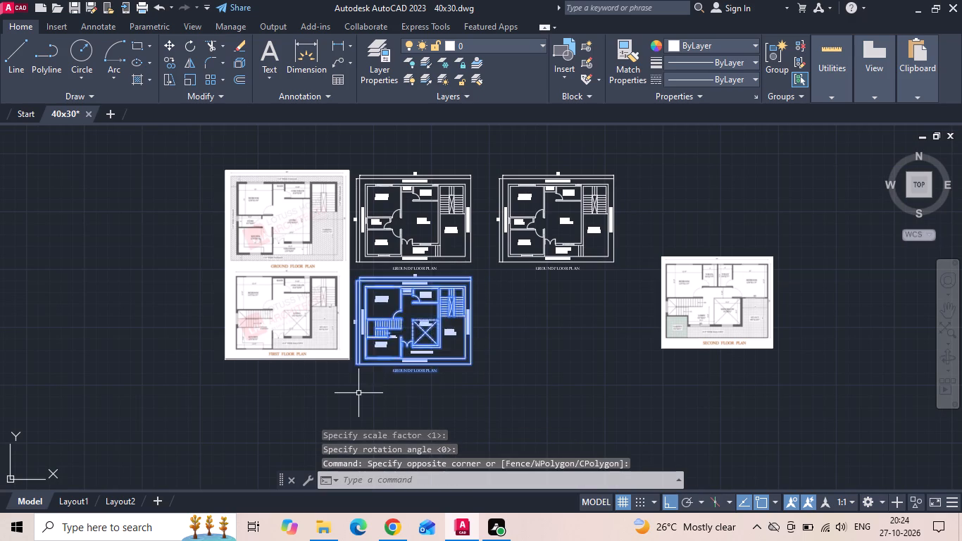
right_click(357, 392)
click(399, 165)
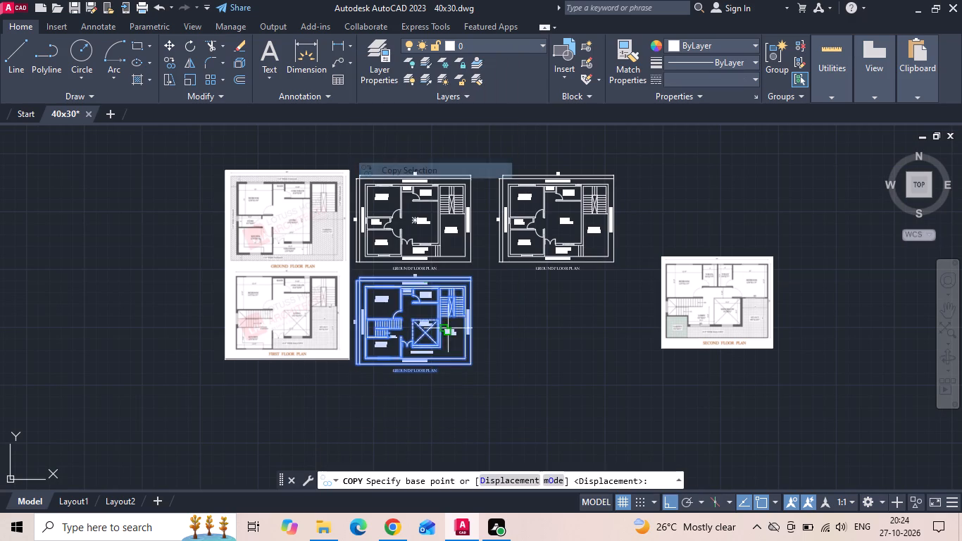
click(461, 397)
click(606, 407)
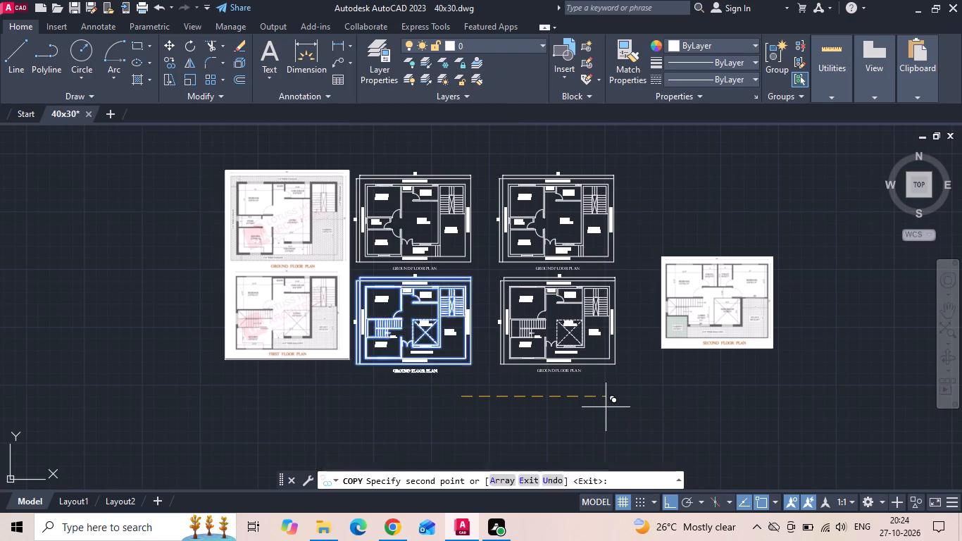
key(Escape)
Change the original lower plan's title to FIRST FLOOR PLAN and save the drawing.
scroll(380, 358, up, 2)
double_click(429, 387)
scroll(437, 390, up, 1)
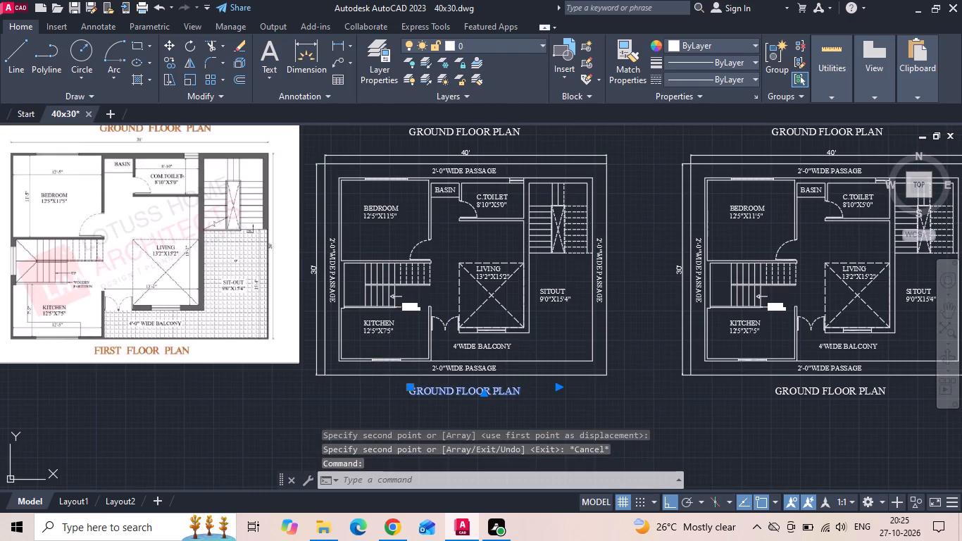
scroll(437, 390, up, 1)
drag(459, 397, 327, 395)
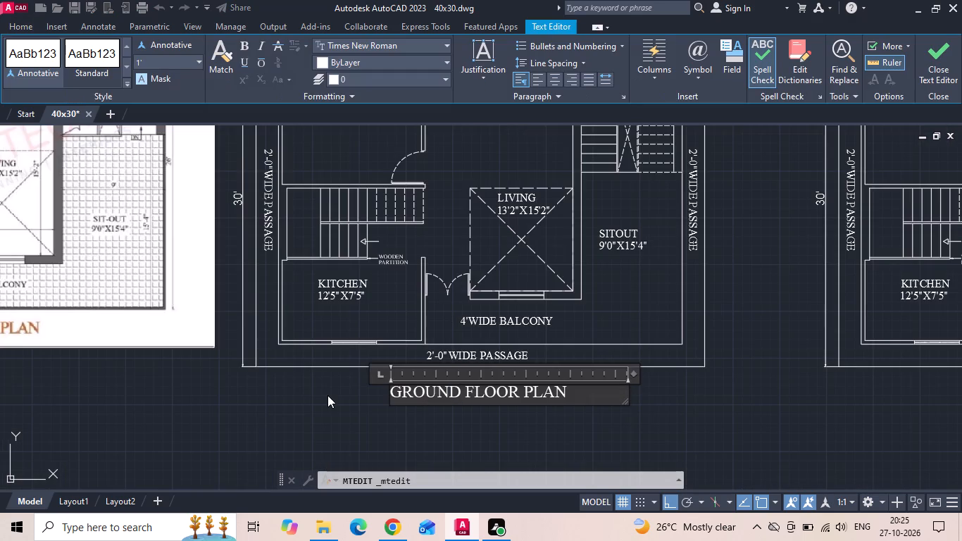
key(BackSpace)
key(f)
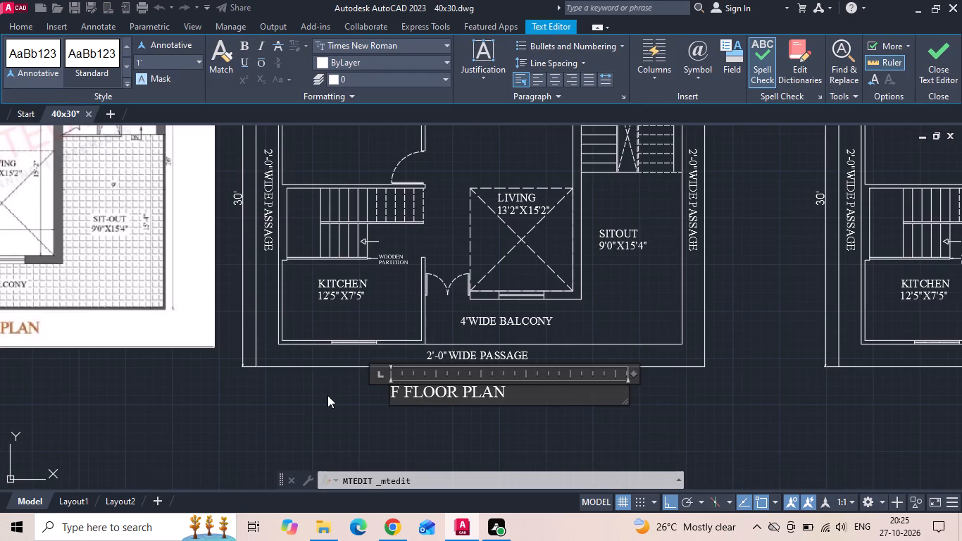
key(i)
text(RST)
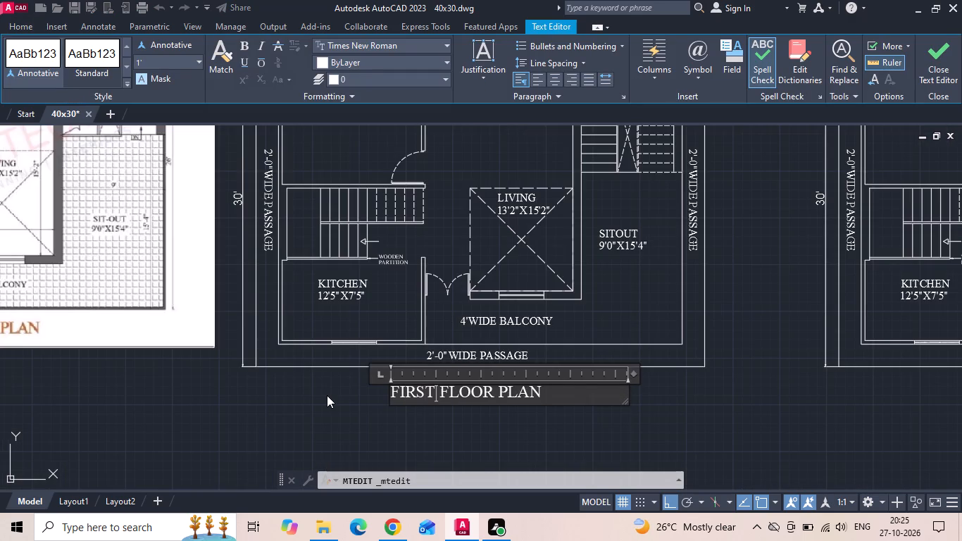
click(330, 410)
key(ctrl+s)
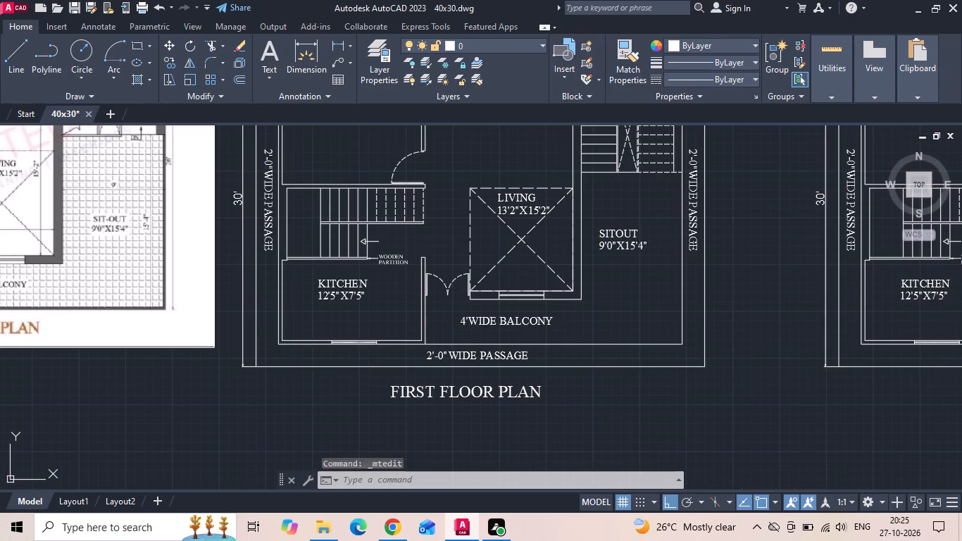
scroll(330, 410, down, 2)
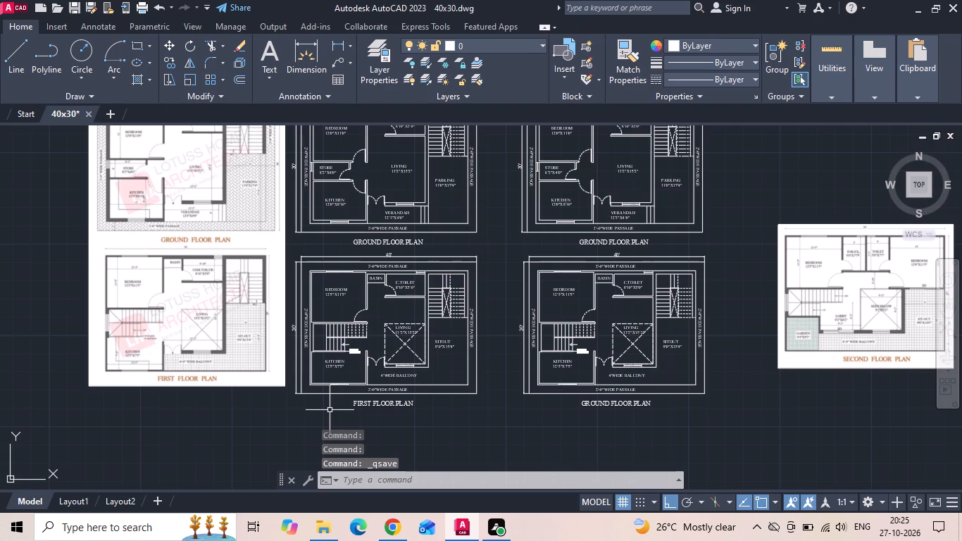
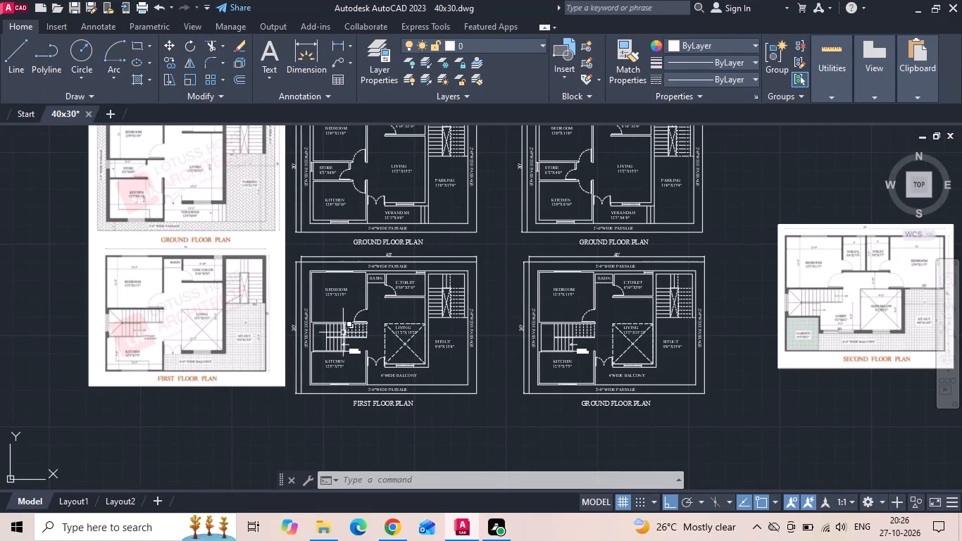
Copy the whole FIRST FLOOR PLAN with its title straight east, past the second floor reference image, and save the drawing.
scroll(343, 332, down, 1)
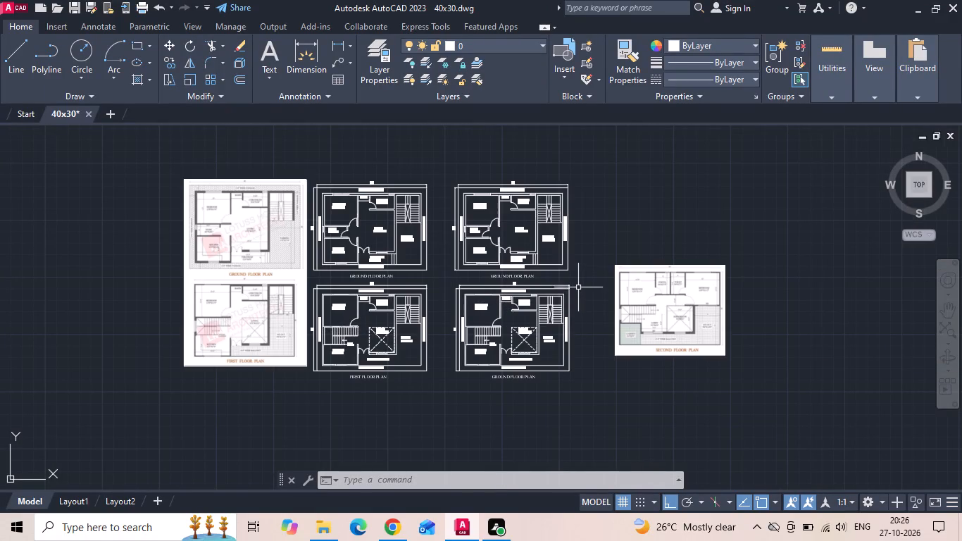
click(437, 283)
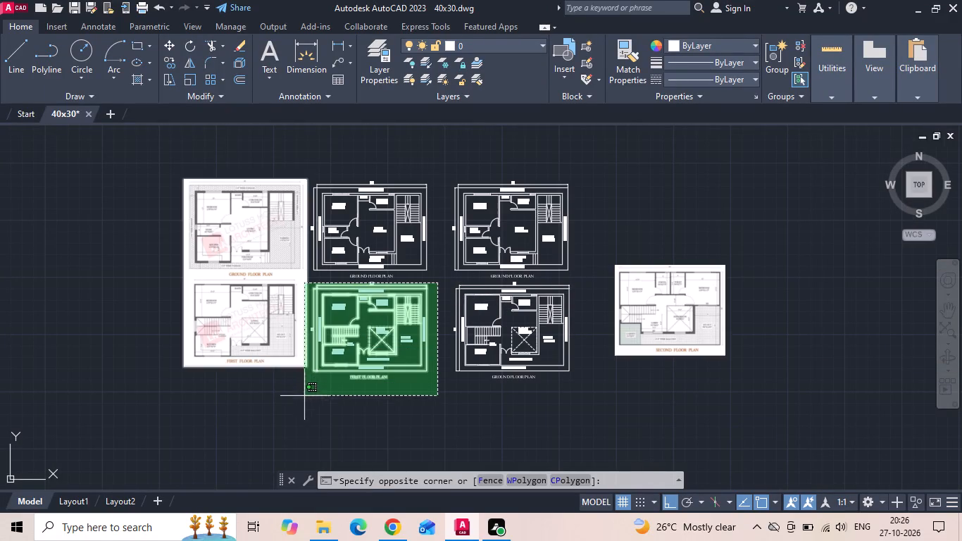
click(308, 409)
right_click(332, 332)
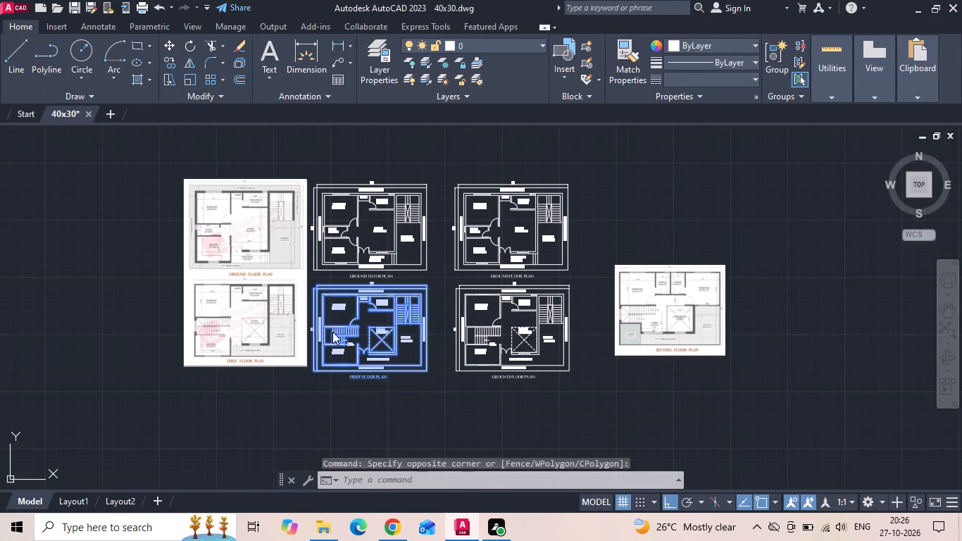
click(361, 290)
drag(379, 321, 406, 325)
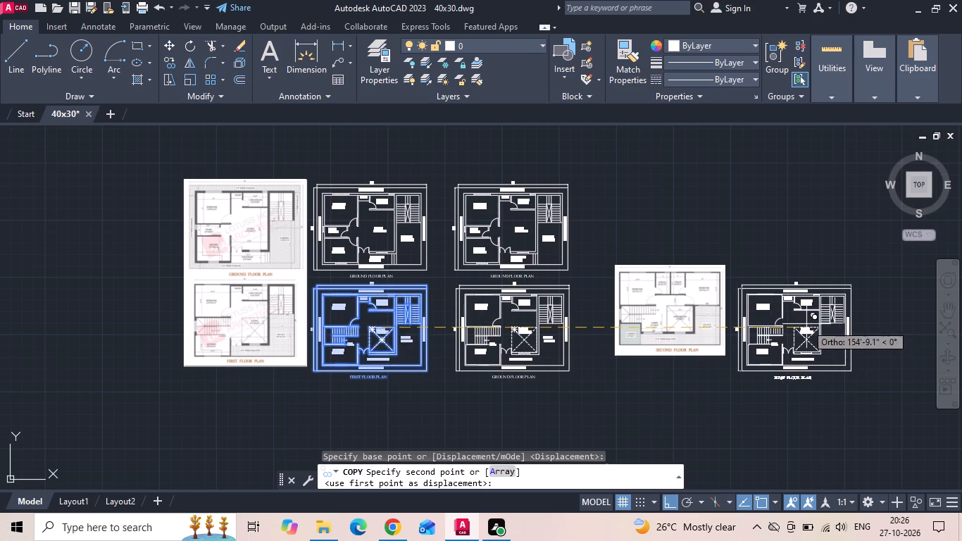
click(806, 324)
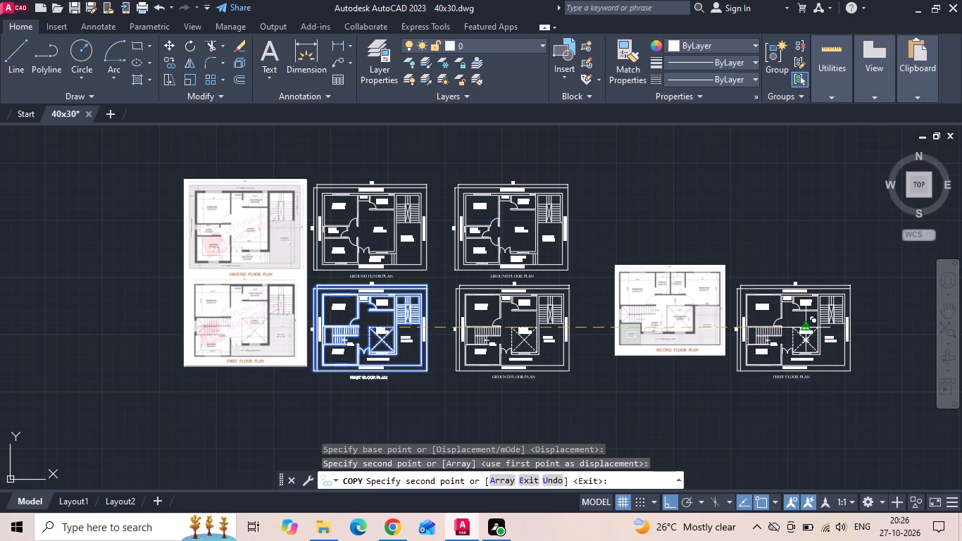
key(Escape)
key(ctrl+s)
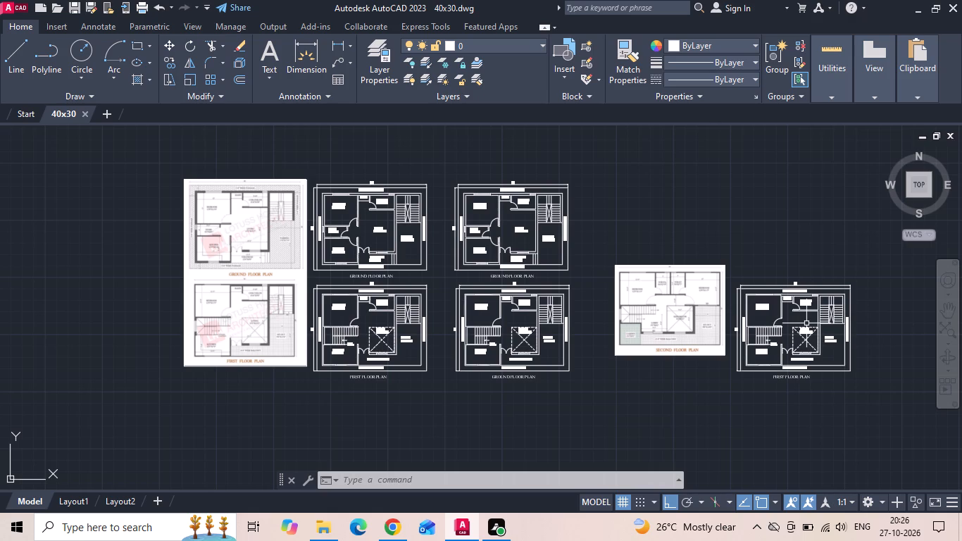
Move the second floor reference image straight south so it lines up with the new plan copy beside it.
scroll(799, 318, up, 1)
middle_drag(735, 317, 540, 254)
drag(452, 163, 435, 183)
click(416, 204)
right_click(416, 204)
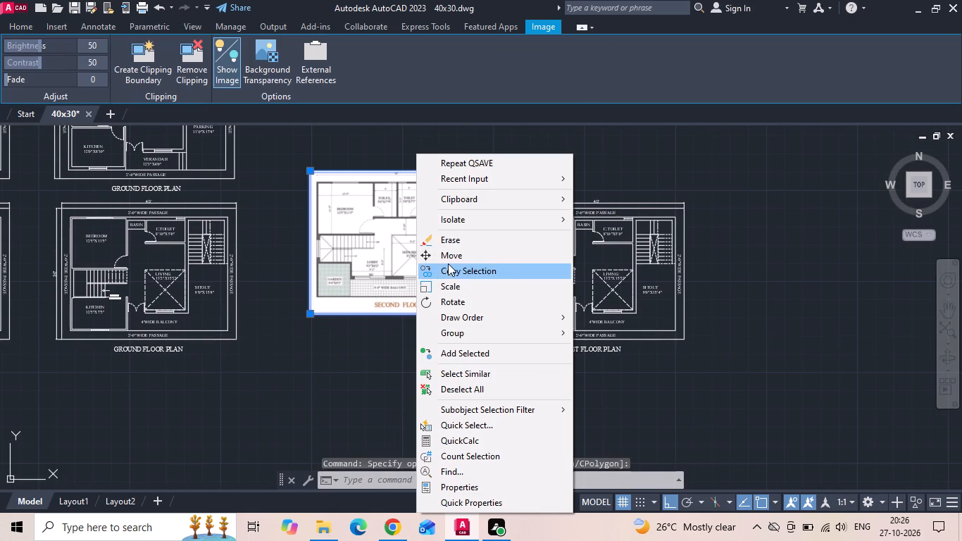
click(449, 261)
drag(432, 336, 432, 344)
click(427, 368)
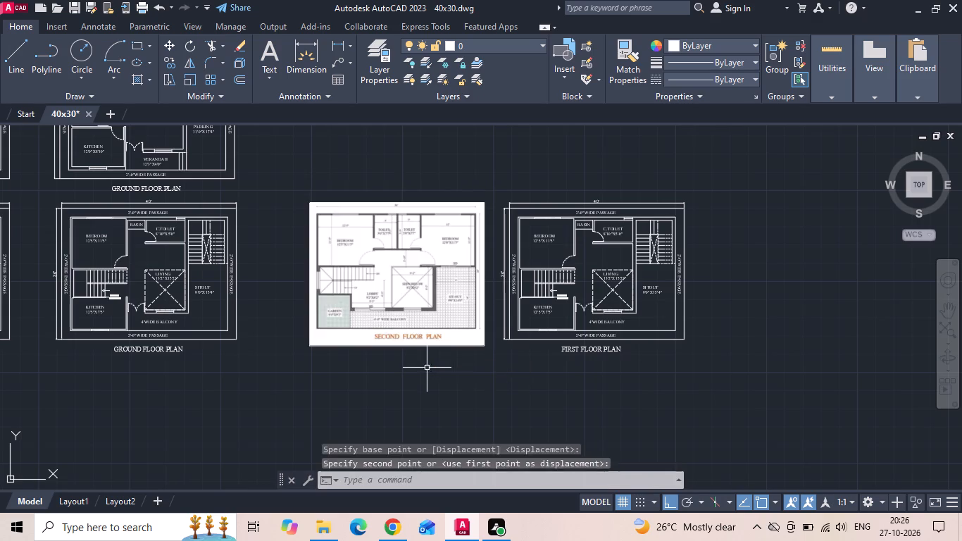
Examine the room layout, dimensions and labels on the second floor reference image against the copied plan.
scroll(393, 251, up, 3)
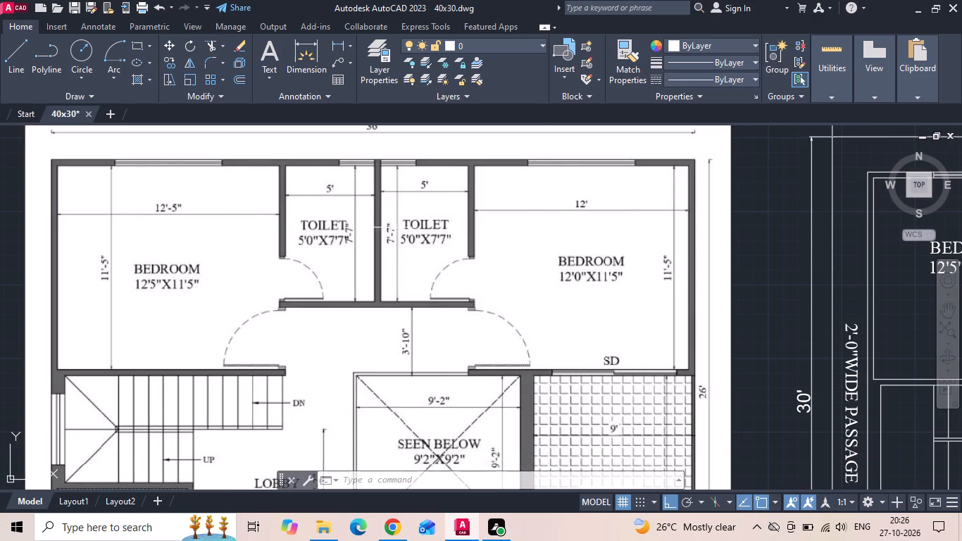
scroll(342, 261, down, 1)
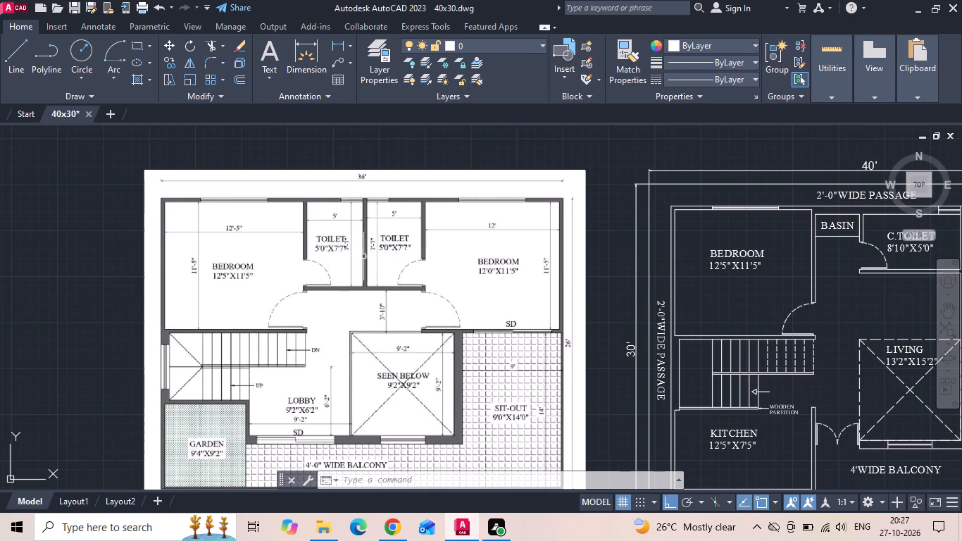
scroll(286, 220, down, 1)
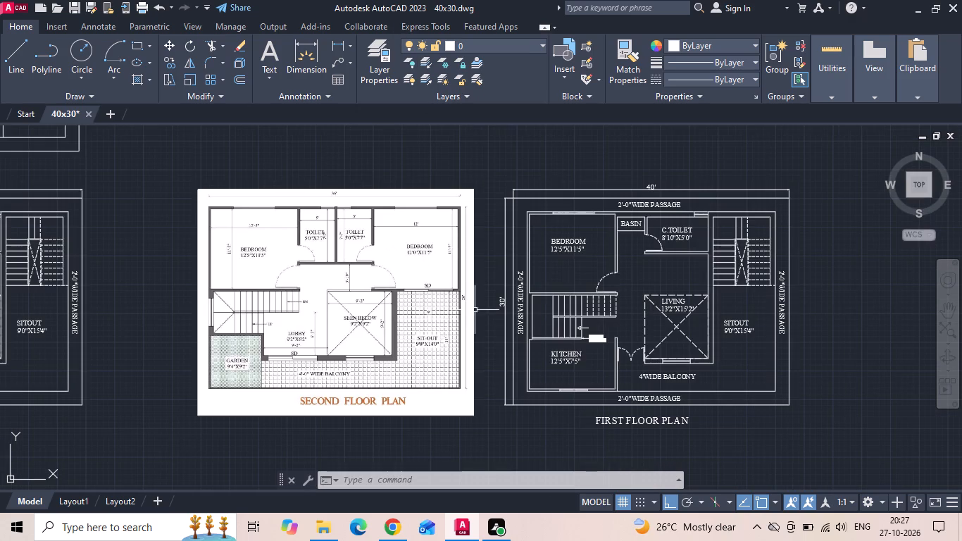
scroll(340, 321, up, 3)
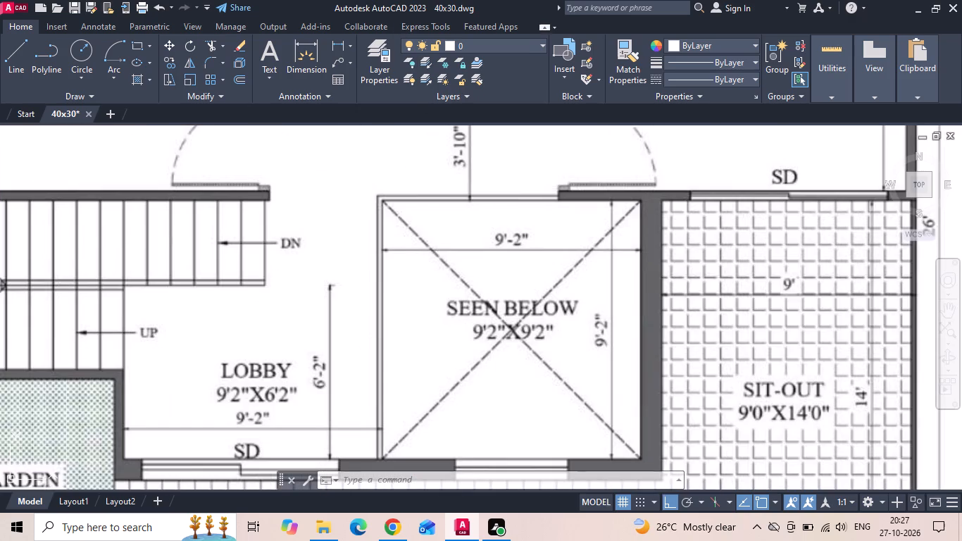
scroll(245, 294, down, 2)
Check the thickness of the partition between stairs and kitchen in the new copy with a temporary linear dimension.
scroll(585, 342, up, 2)
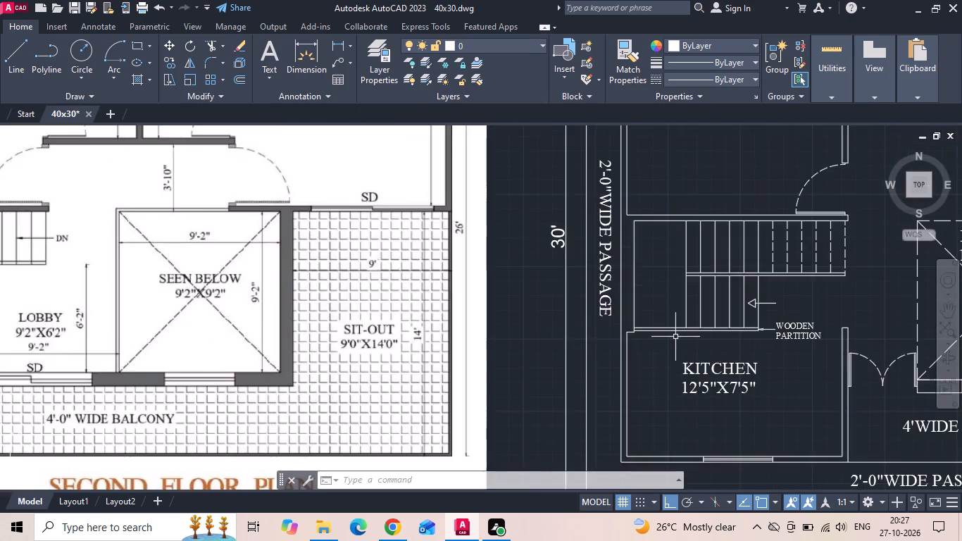
scroll(693, 337, up, 2)
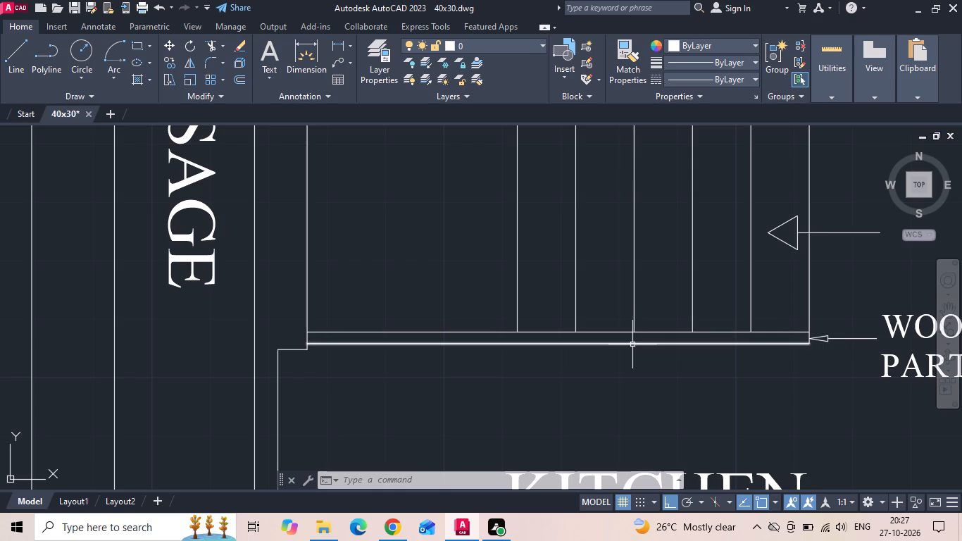
click(335, 44)
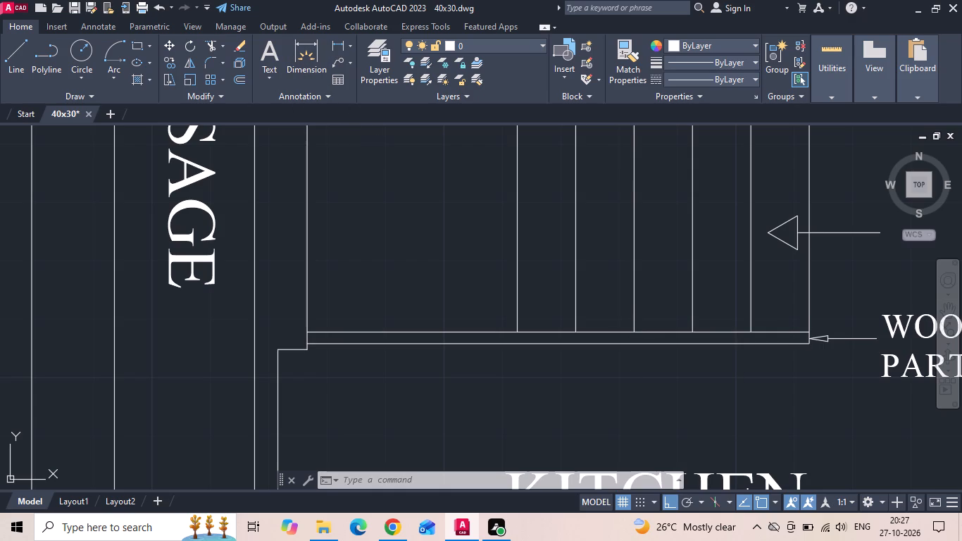
drag(352, 328, 351, 334)
click(349, 341)
key(Escape)
Move the partition's lower line straight down by 2 inches toward the kitchen.
click(349, 341)
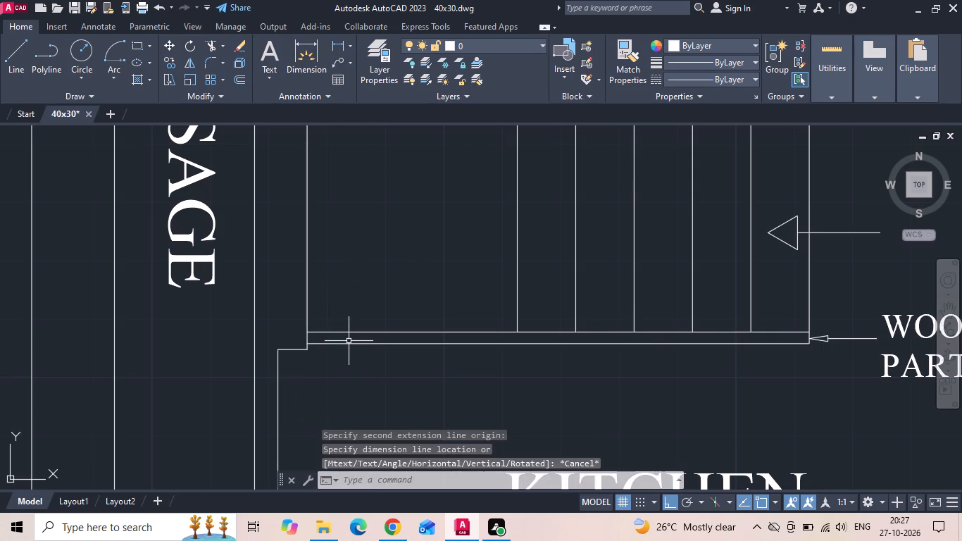
click(343, 354)
right_click(370, 277)
click(411, 257)
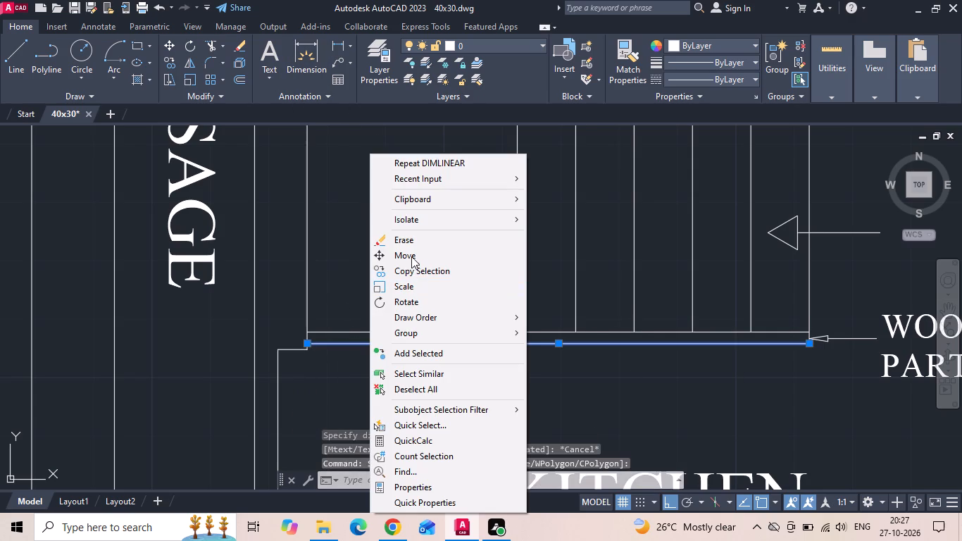
drag(416, 214, 416, 244)
text(2)
key(space)
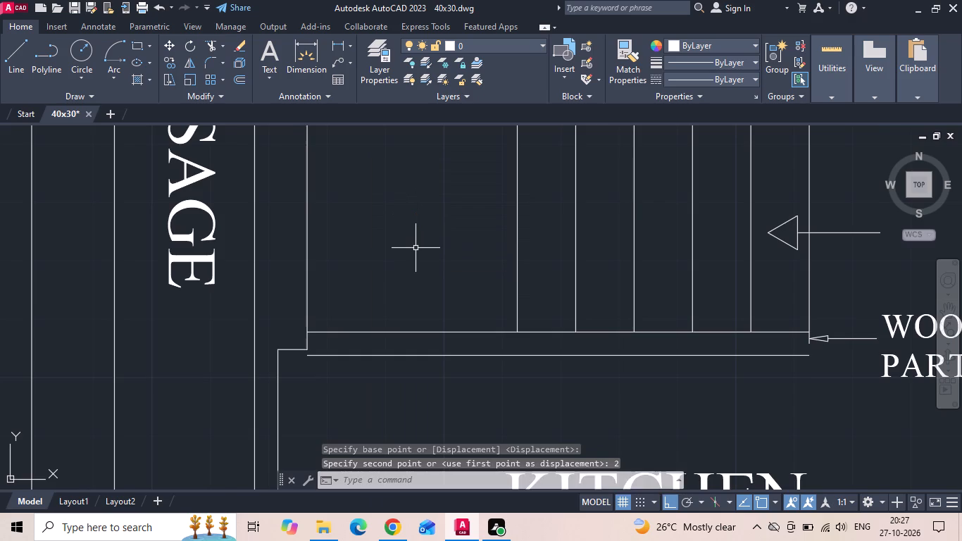
scroll(409, 254, down, 1)
key(Escape)
Extend the moved partition line west to the kitchen's outer wall line.
scroll(318, 319, up, 1)
key(e)
key(x)
key(space)
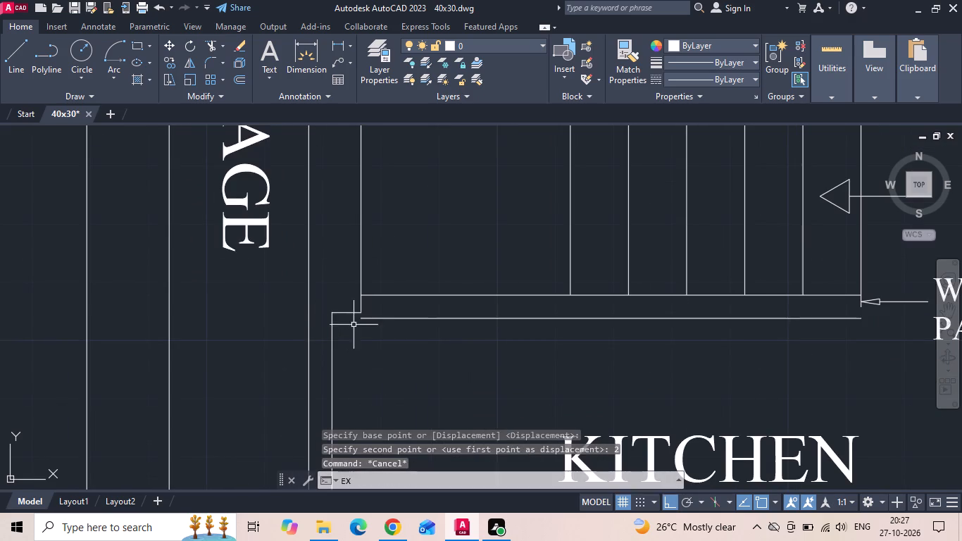
click(380, 318)
key(Escape)
Trim the leftover short wall jog lines at the west end of the partition, above the extended line.
key(t)
key(r)
key(space)
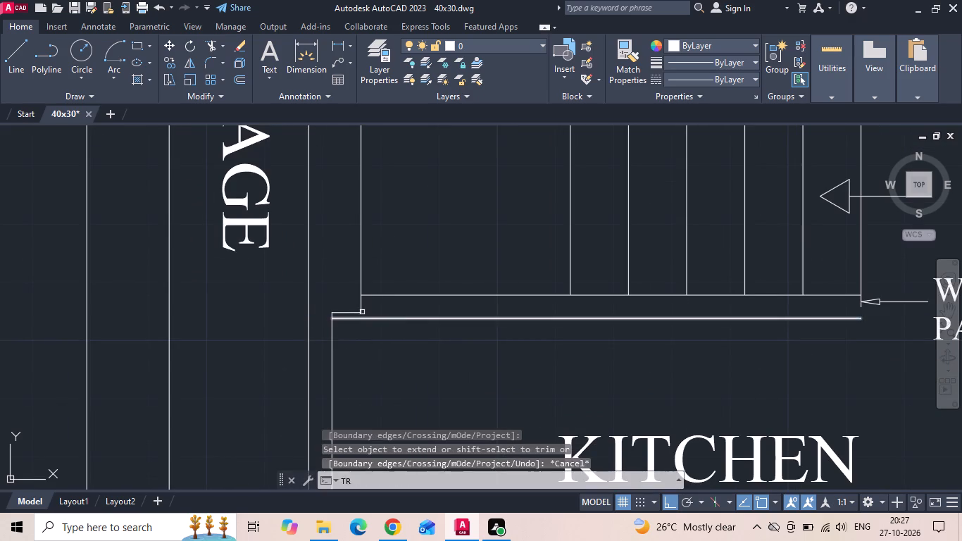
click(350, 311)
click(363, 309)
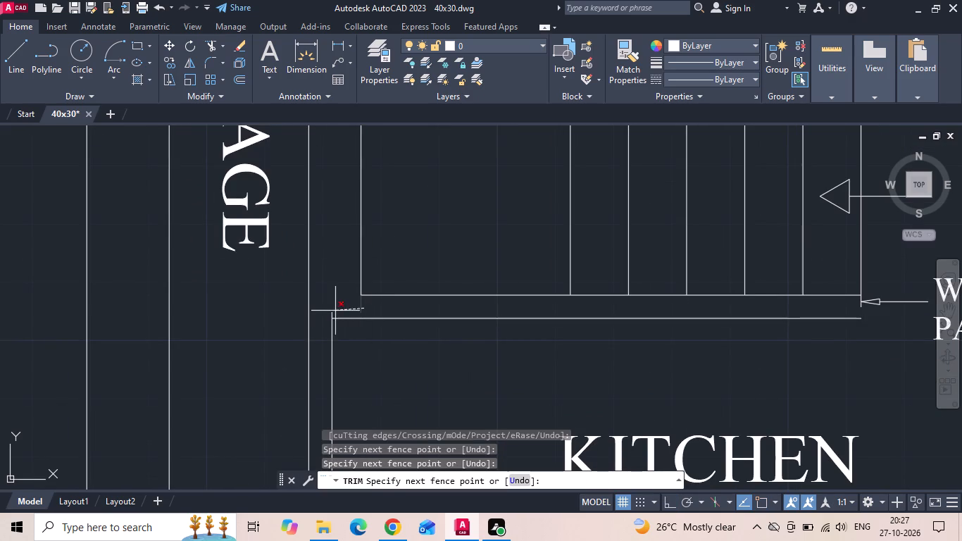
click(330, 315)
scroll(392, 359, down, 4)
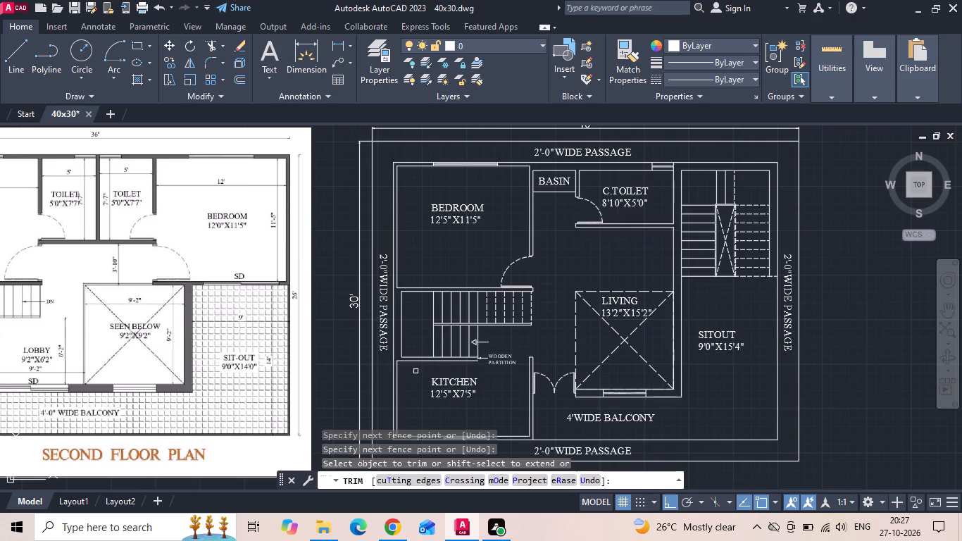
scroll(416, 371, down, 1)
key(Escape)
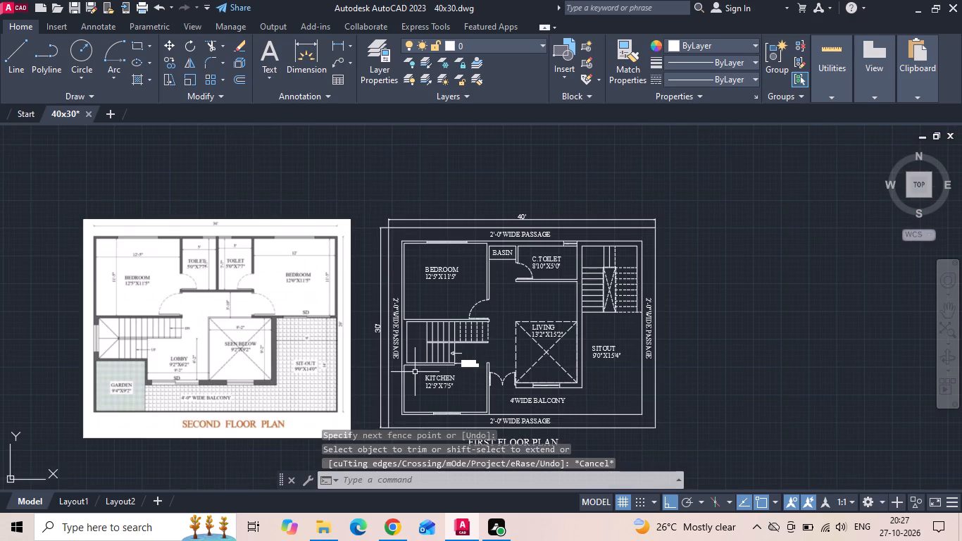
Erase the KITCHEN 12'5"X7'5" label from the new plan copy.
middle_drag(413, 370, 453, 293)
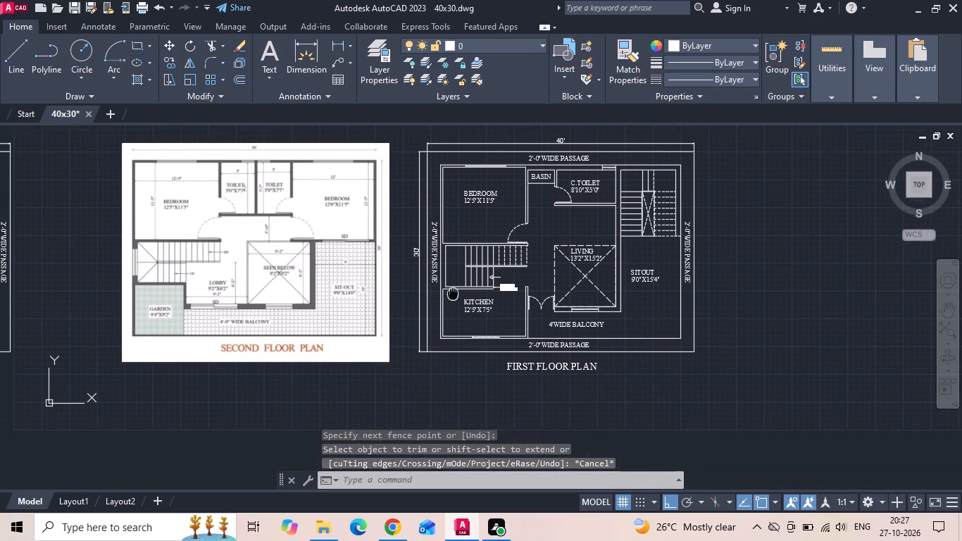
middle_drag(453, 293, 454, 293)
click(480, 306)
key(Delete)
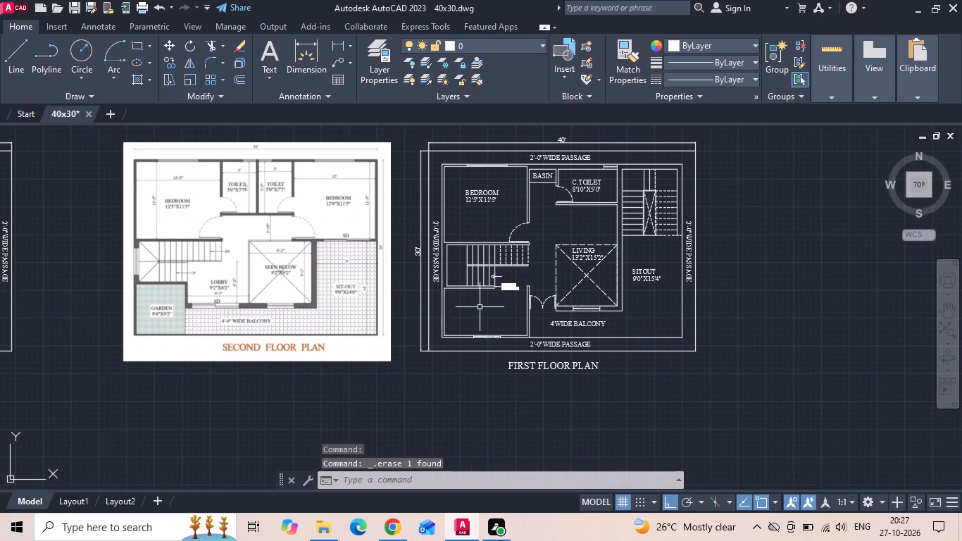
Select the WOODEN PARTITION note and its leader beside the stairs in the new plan copy.
scroll(496, 259, up, 2)
drag(551, 308, 528, 355)
click(506, 380)
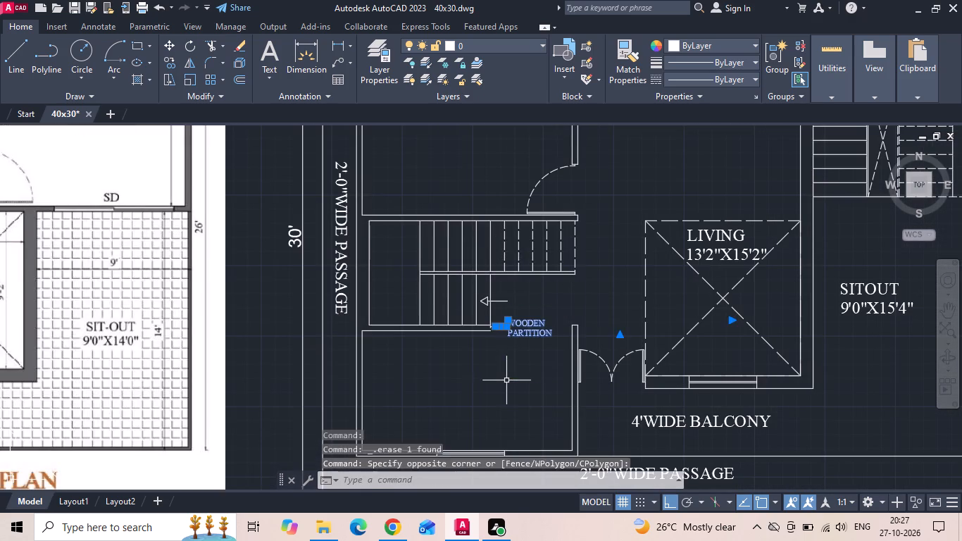
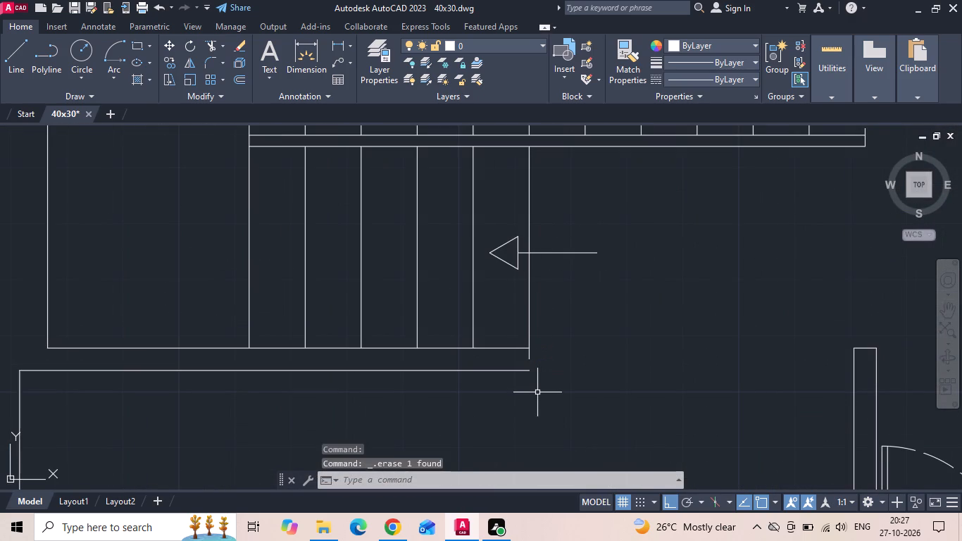
Extend the last tread line of the lower stair flight down to the wall line below it.
text(EX)
key(space)
drag(526, 326, 534, 318)
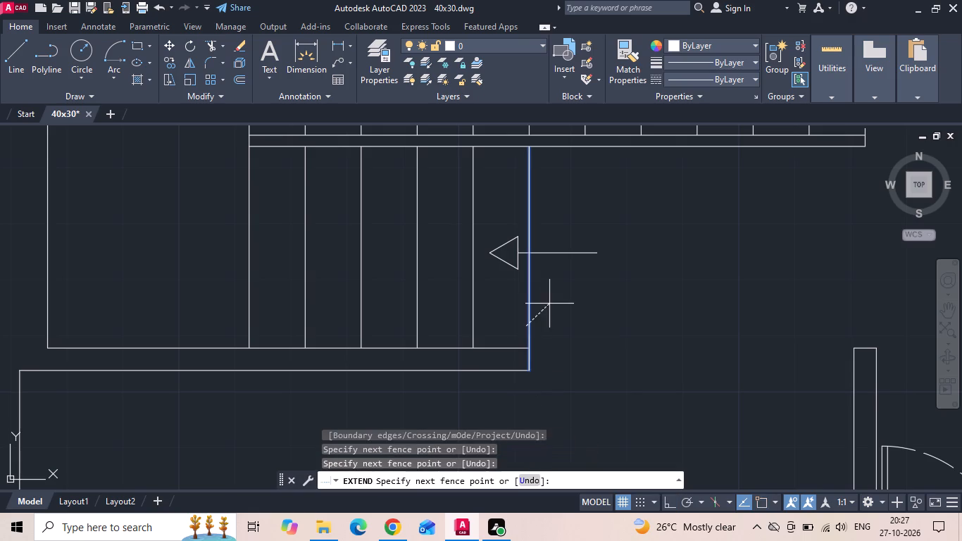
click(549, 304)
scroll(502, 318, down, 2)
key(Escape)
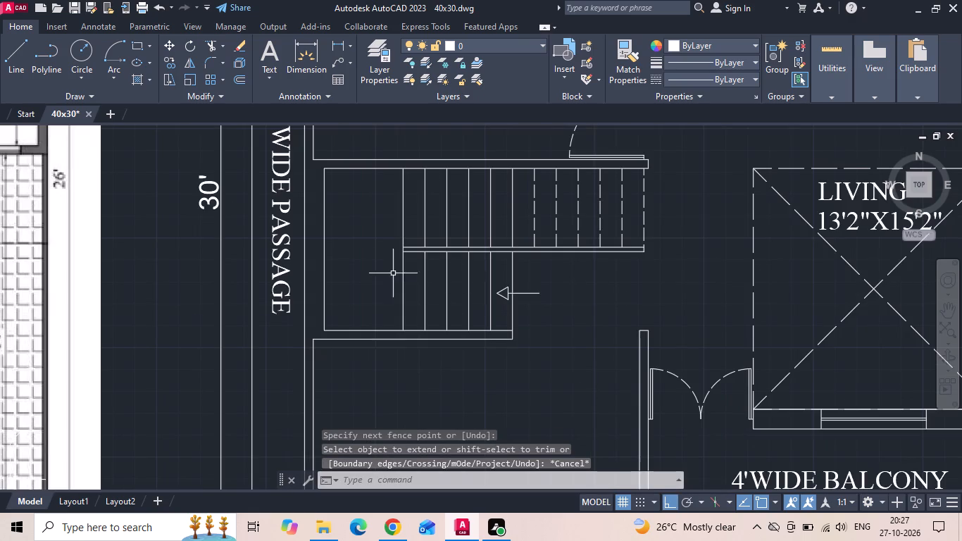
scroll(308, 273, down, 2)
click(399, 166)
key(Escape)
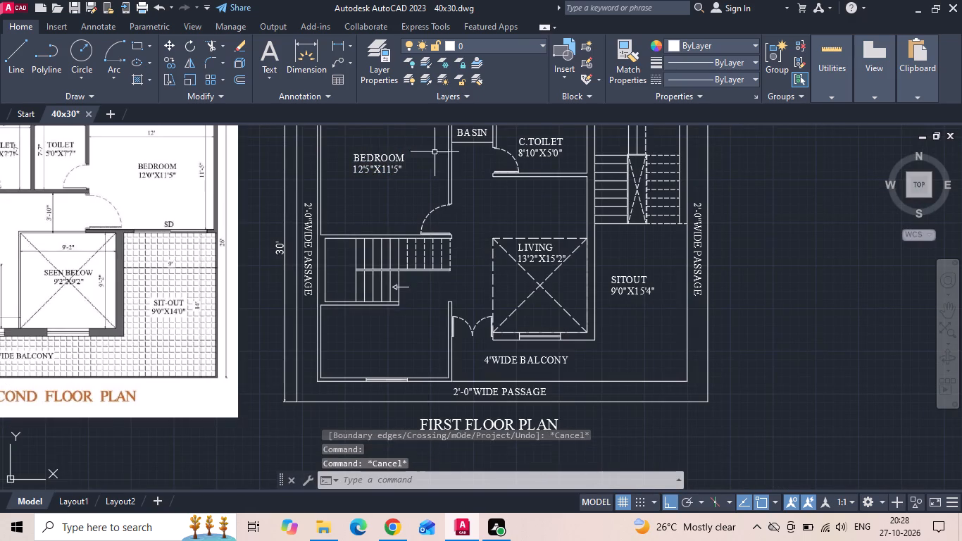
Copy the BASIN label to the tail of the direction arrow on the lower stair flight.
click(474, 135)
right_click(474, 134)
click(507, 273)
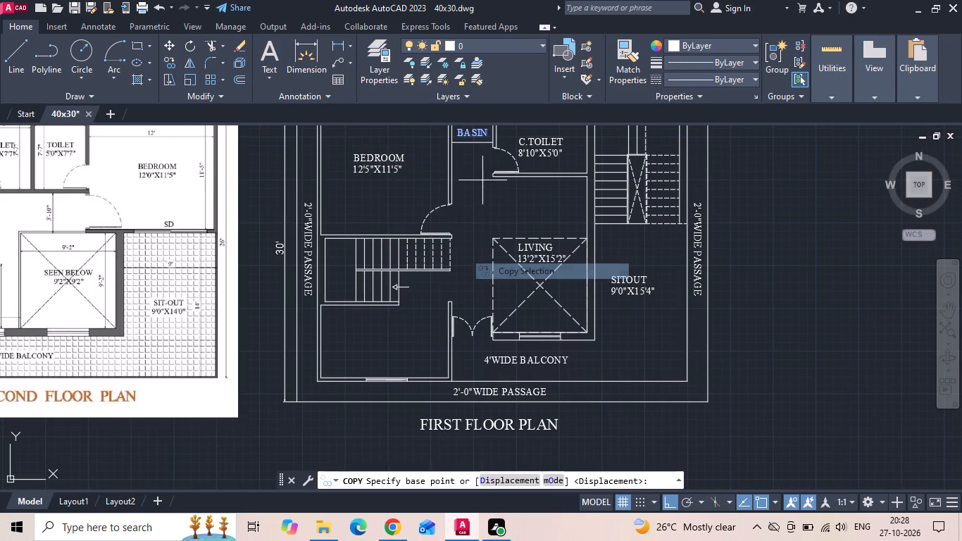
click(484, 143)
scroll(420, 307, up, 2)
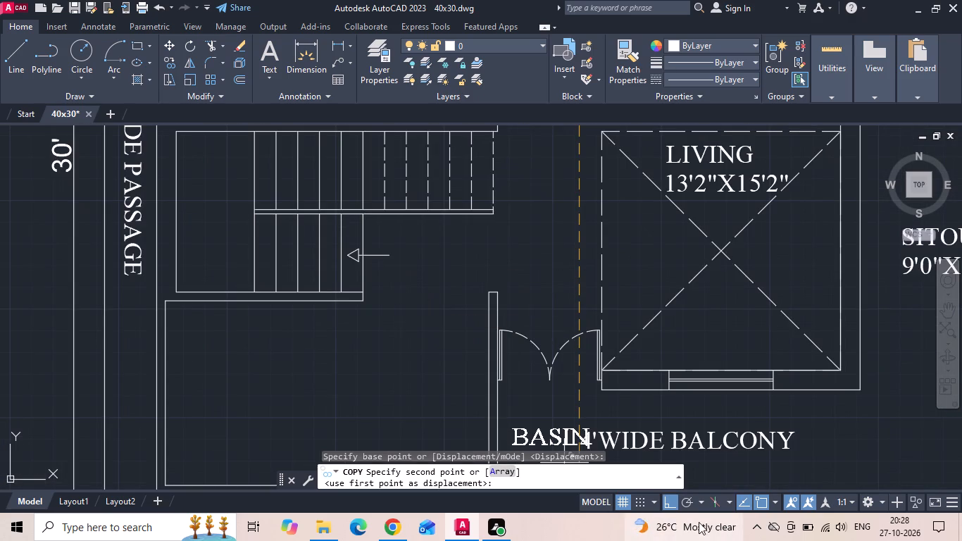
click(668, 504)
scroll(377, 247, up, 2)
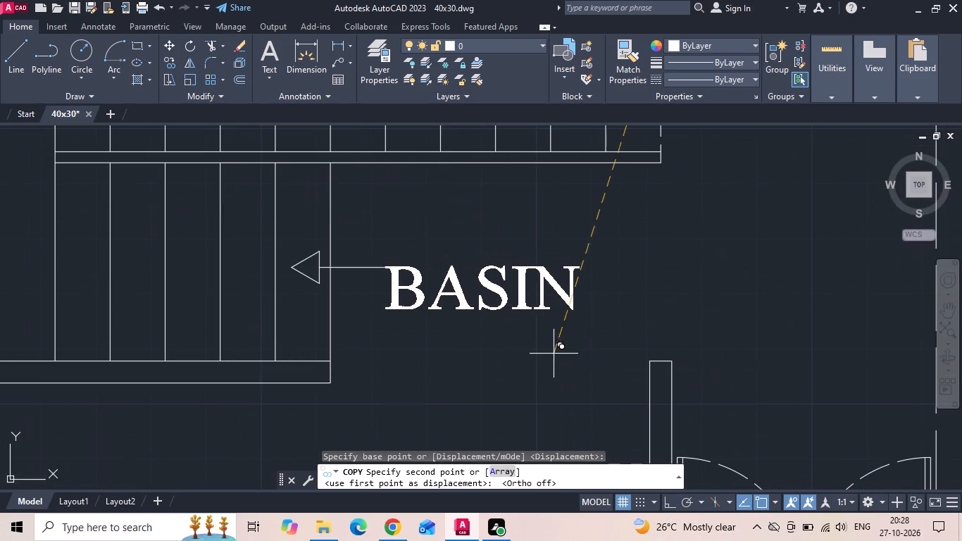
click(563, 337)
key(Escape)
Change the copied BASIN label beside the stair arrow to UP with a text height of 6".
double_click(580, 279)
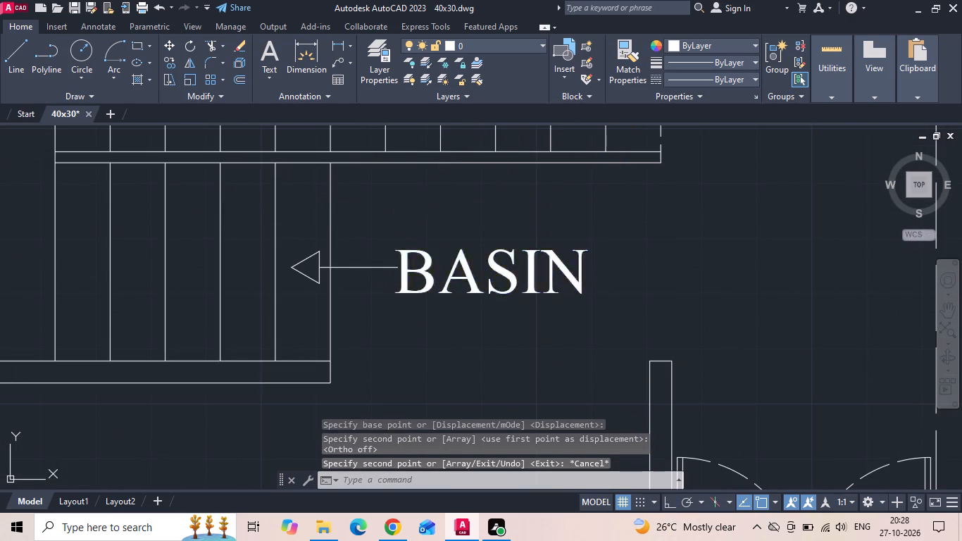
key(BackSpace)
key(BackSpace)
key(BackSpace)
key(BackSpace)
key(BackSpace)
key(BackSpace)
key(BackSpace)
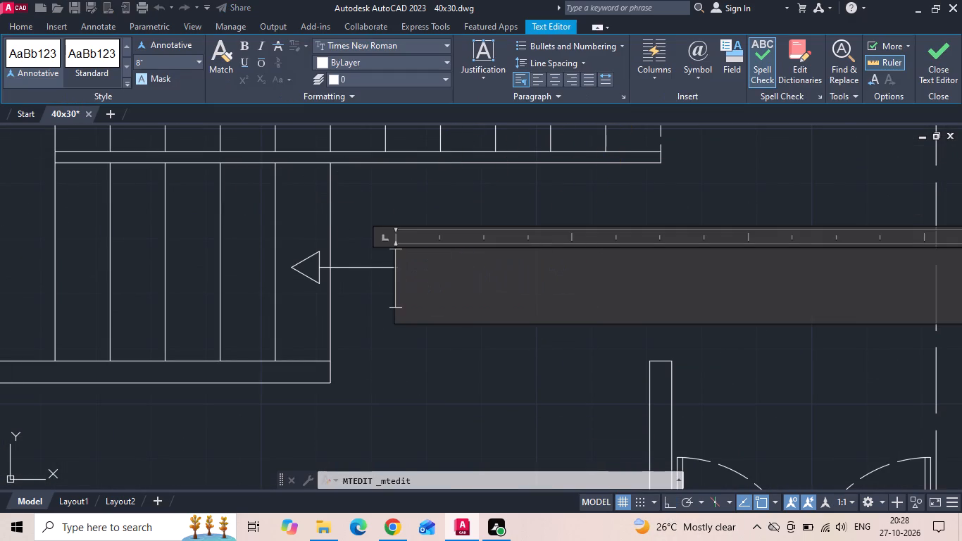
text(UP)
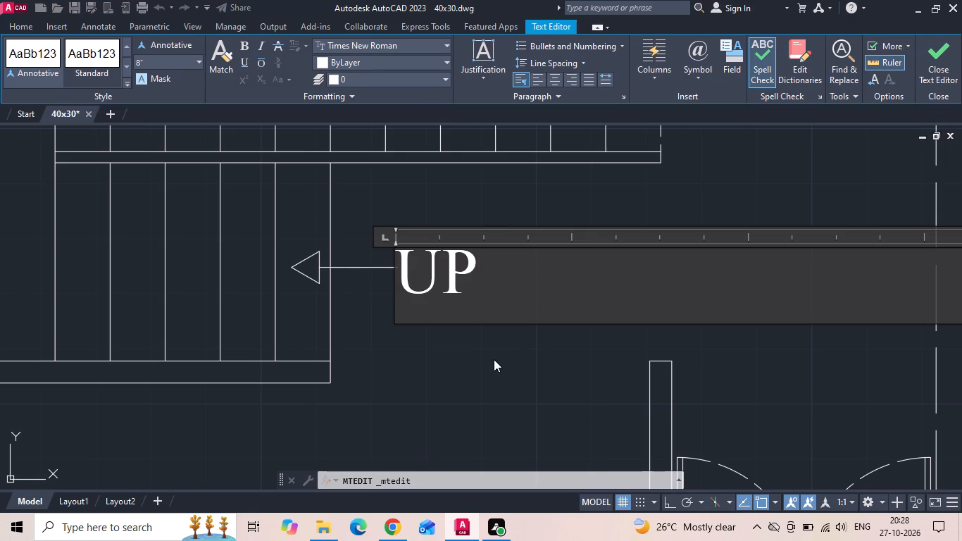
key(ctrl+a)
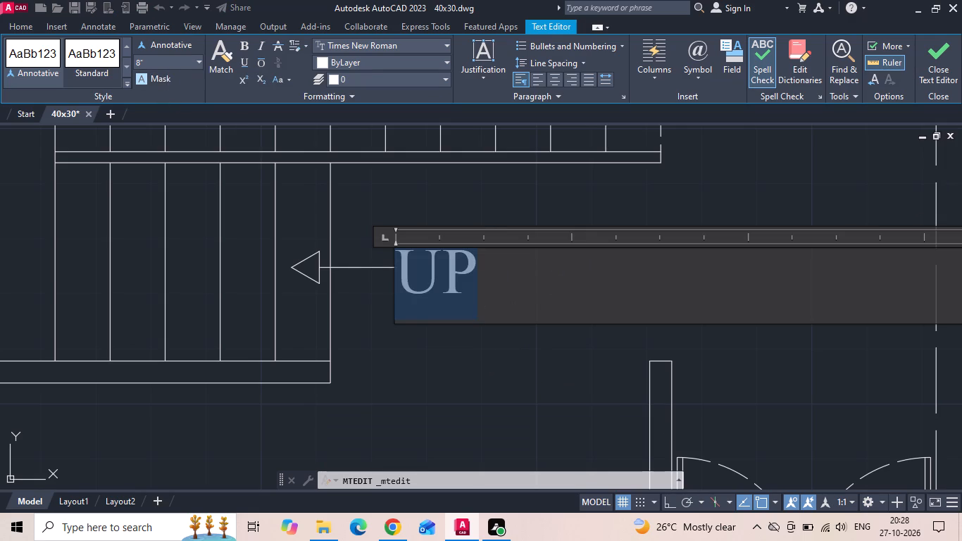
click(169, 57)
key(BackSpace)
text(6")
key(Return)
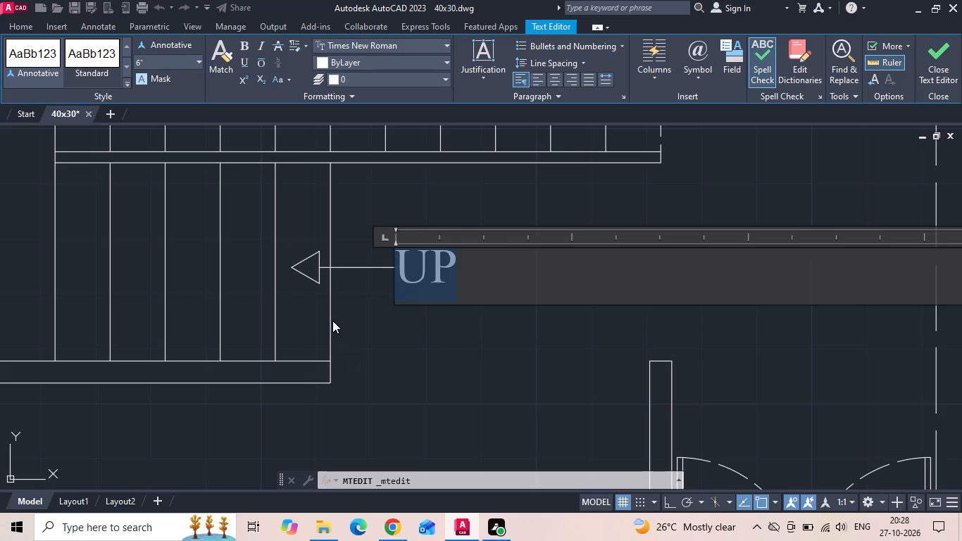
click(357, 359)
Copy the arrow and UP label from the lower flight to the midpoint of the upper flight's last dashed tread line.
scroll(457, 347, down, 3)
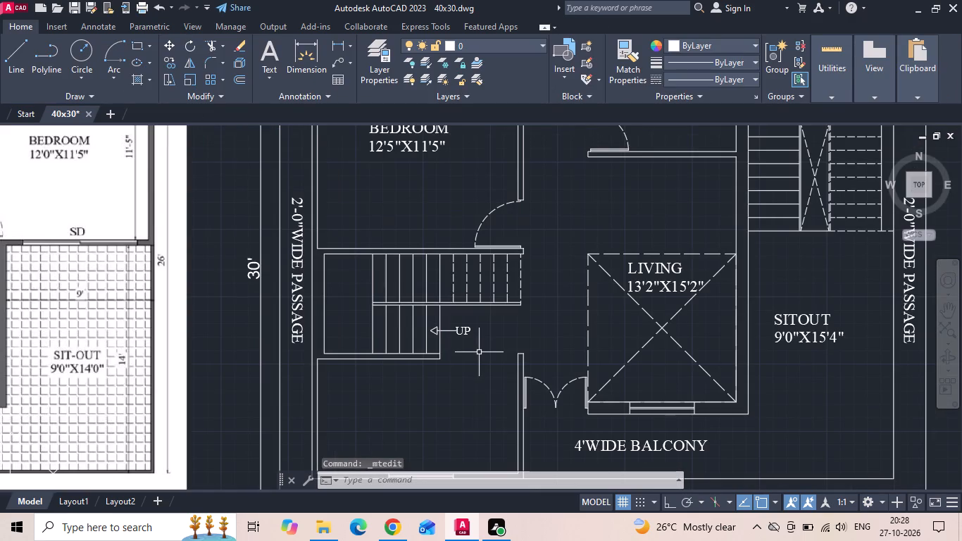
scroll(478, 352, down, 1)
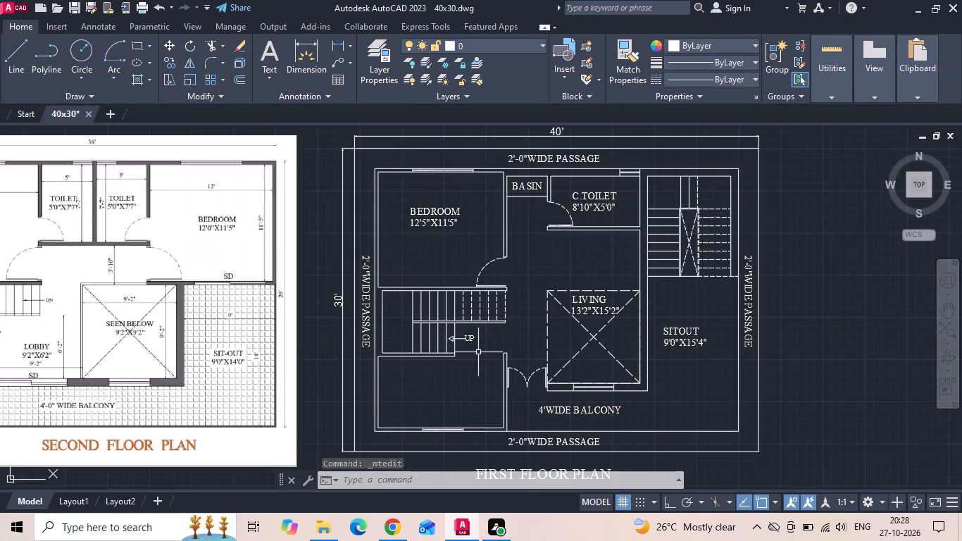
middle_drag(441, 331, 511, 316)
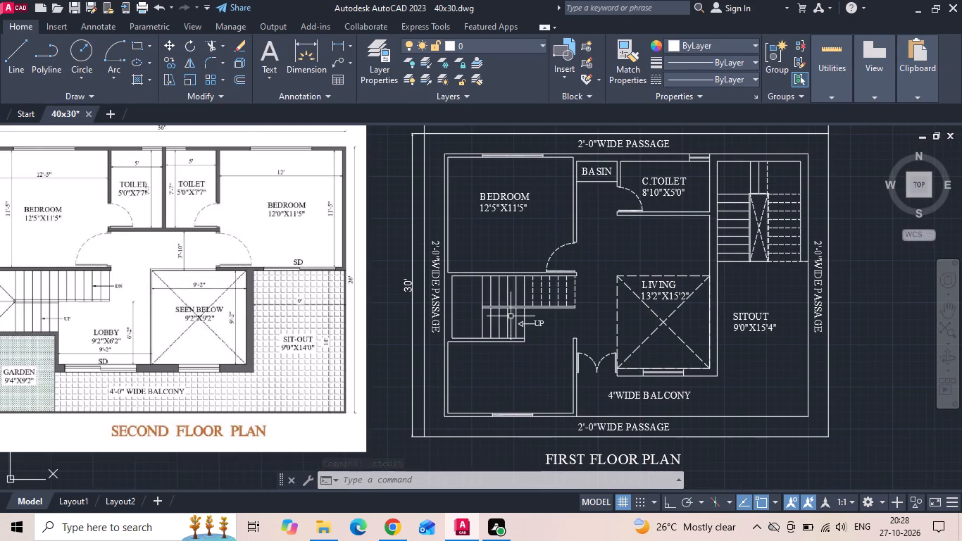
scroll(509, 314, up, 3)
drag(658, 332, 642, 347)
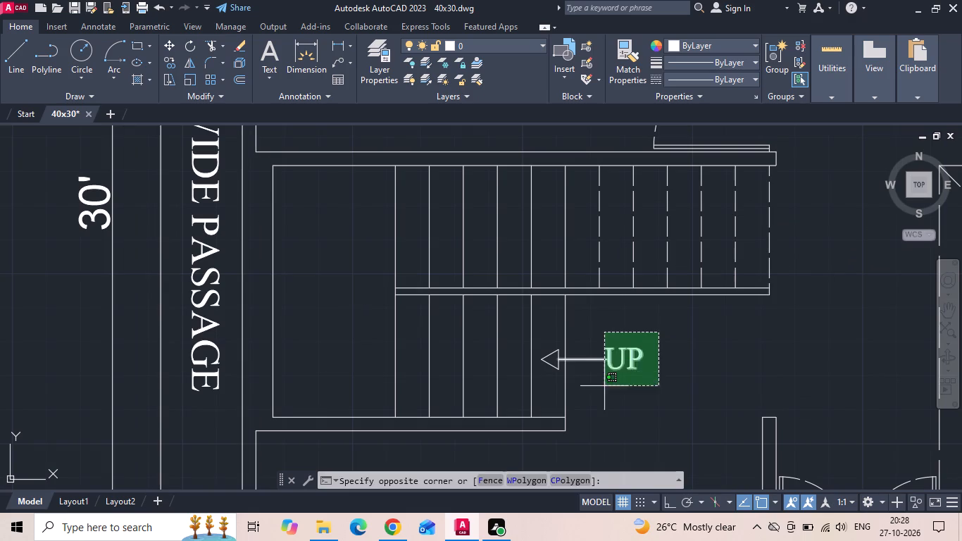
click(604, 387)
click(549, 369)
click(549, 347)
right_click(547, 345)
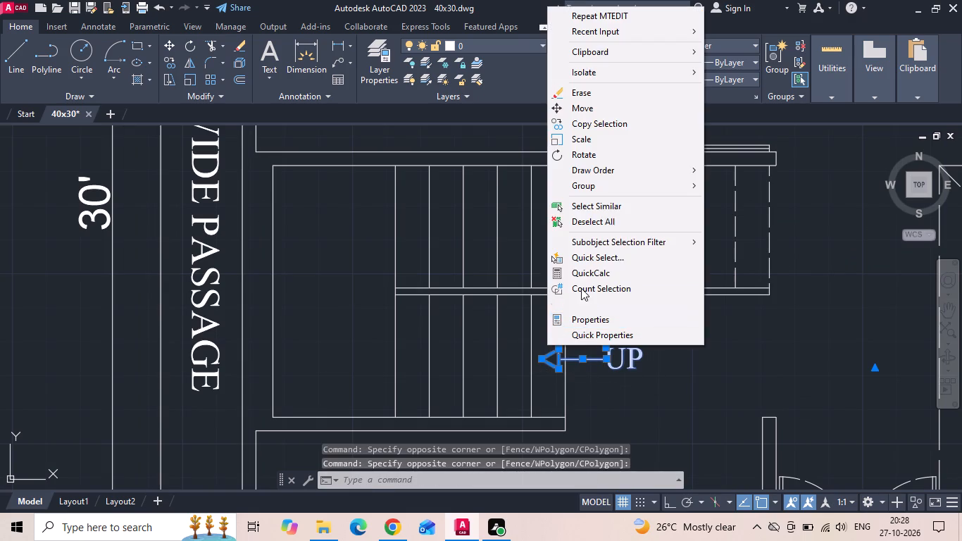
click(611, 125)
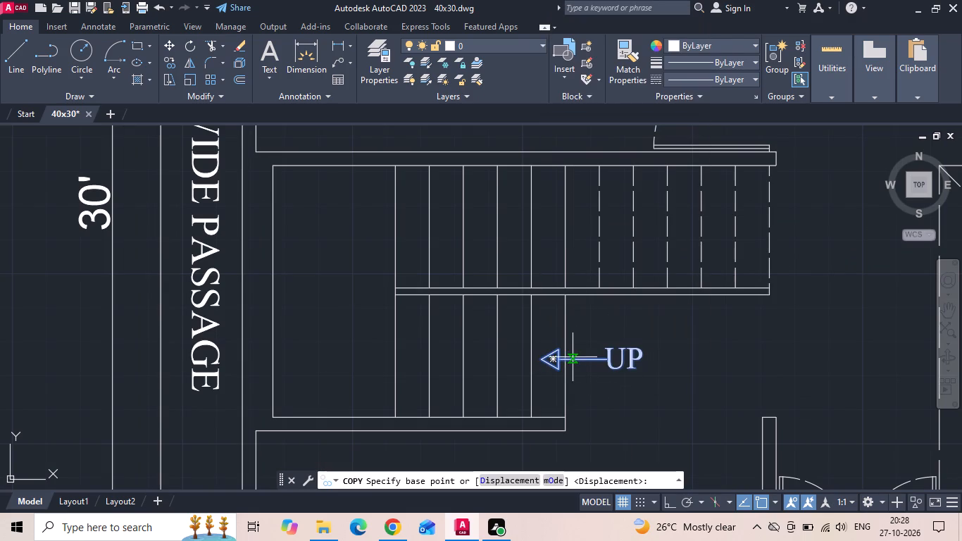
click(569, 359)
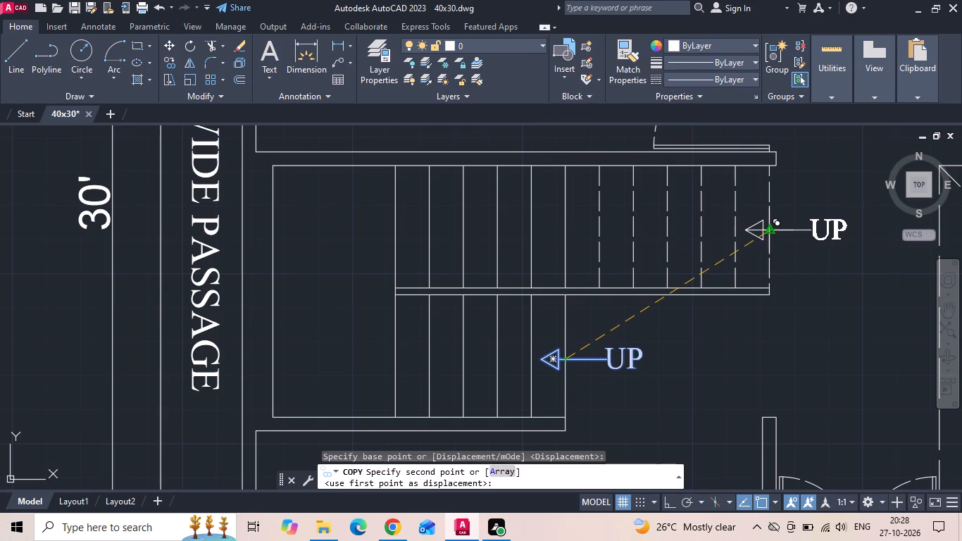
click(768, 227)
key(Escape)
Move the upper flight's arrow and its line straight west until the arrow tip meets the adjacent dashed tread line.
scroll(835, 228, up, 1)
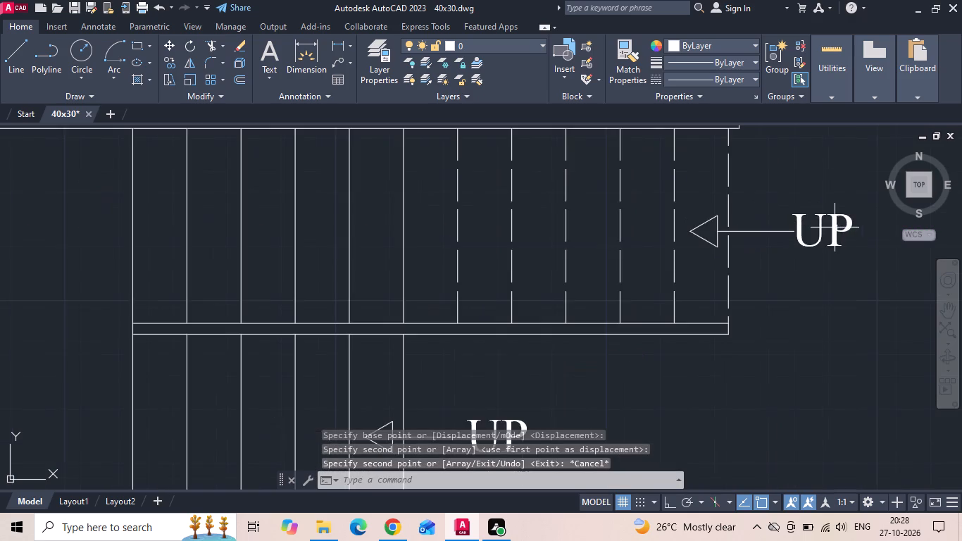
middle_drag(834, 227, 604, 244)
scroll(484, 255, up, 2)
drag(500, 186, 491, 205)
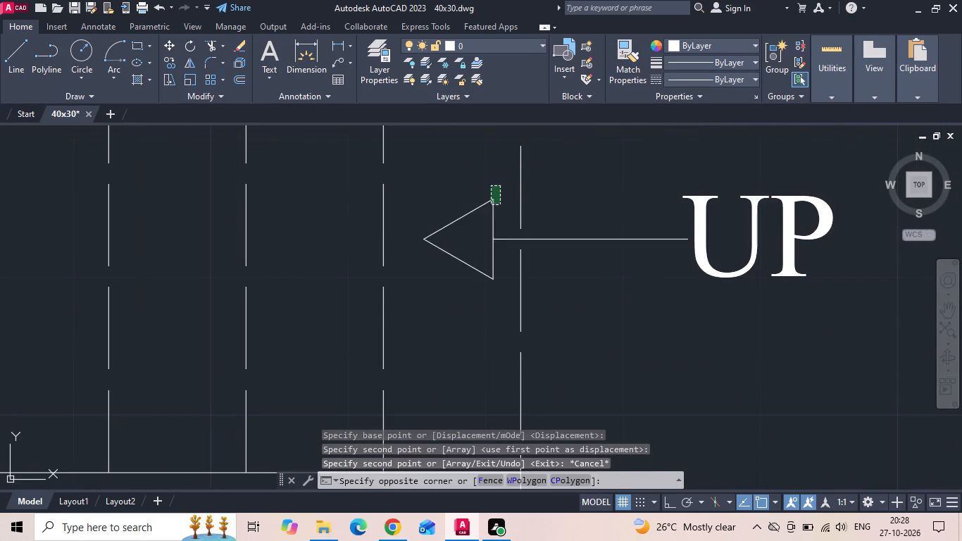
click(409, 332)
right_click(408, 334)
click(453, 277)
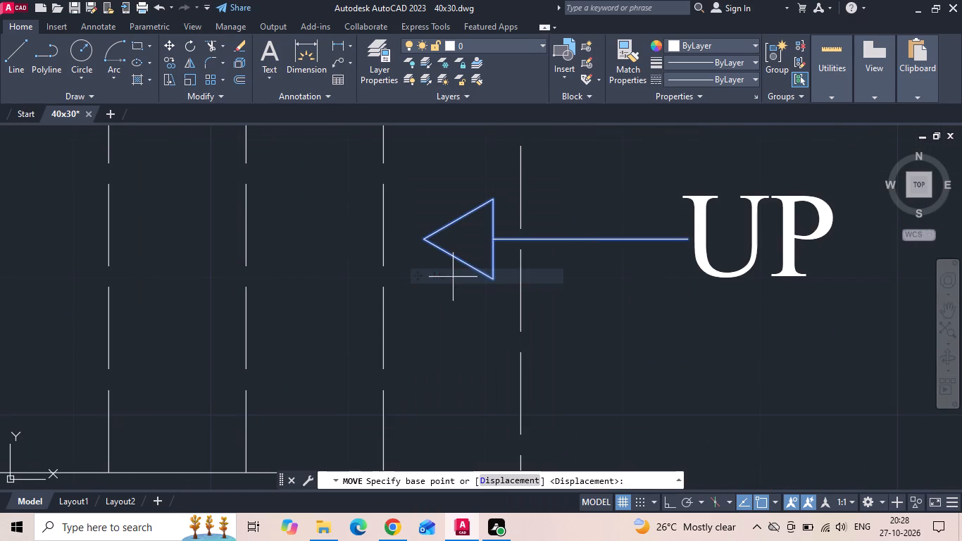
key(F8)
click(770, 369)
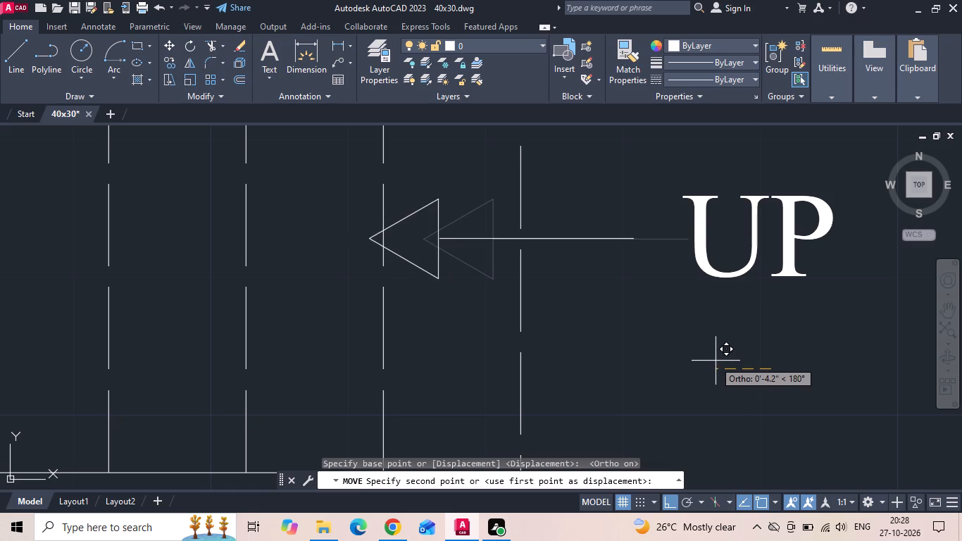
click(730, 359)
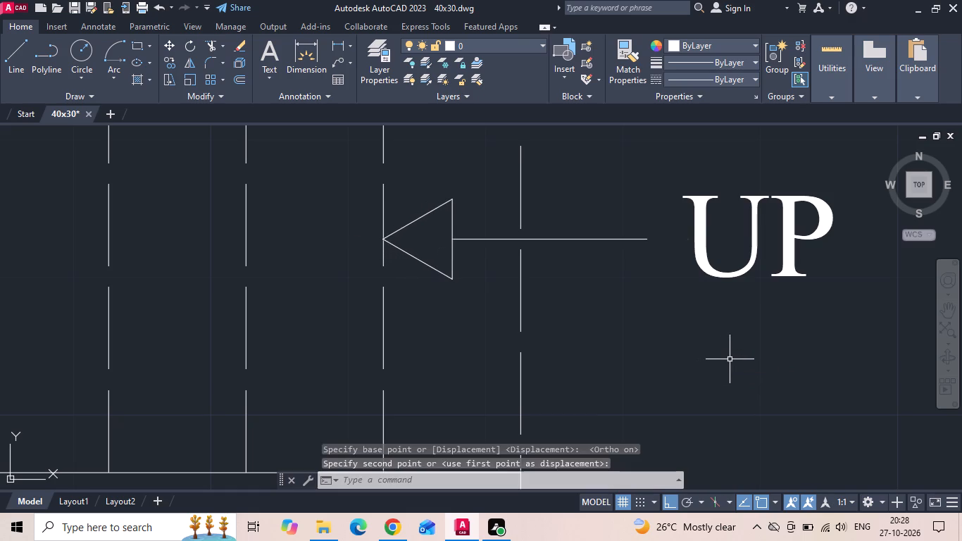
key(Escape)
Move the upper flight's UP label straight west to the tail of its shifted arrow.
click(763, 259)
click(737, 225)
right_click(736, 224)
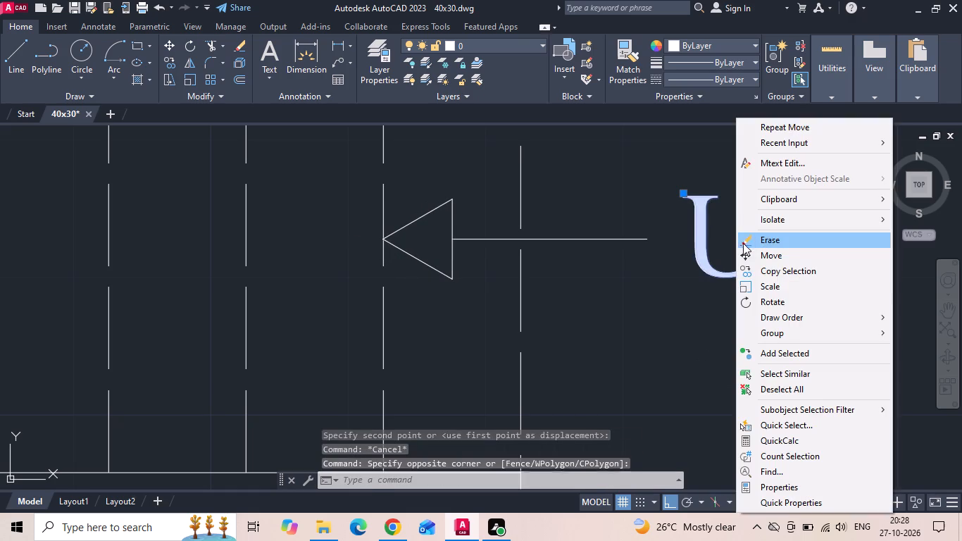
click(744, 254)
drag(757, 355, 735, 365)
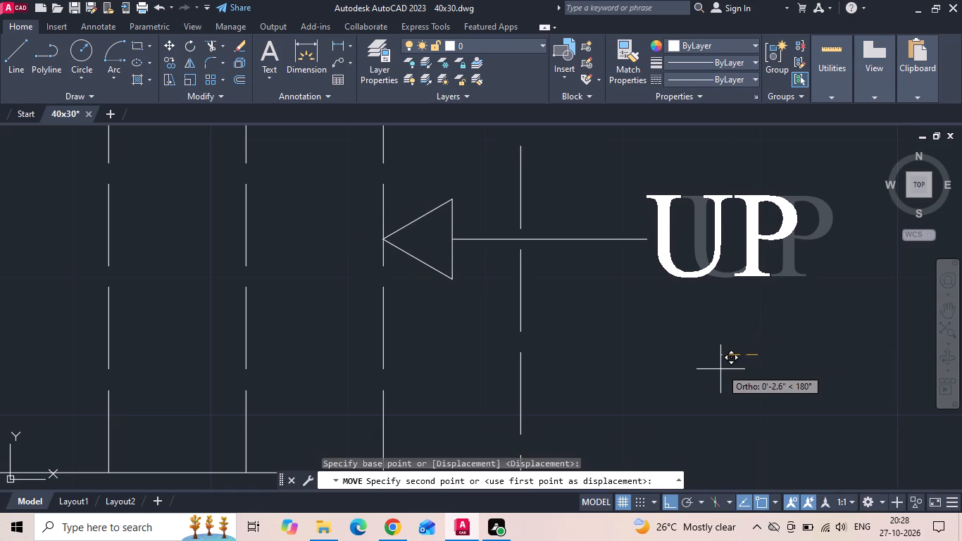
click(716, 371)
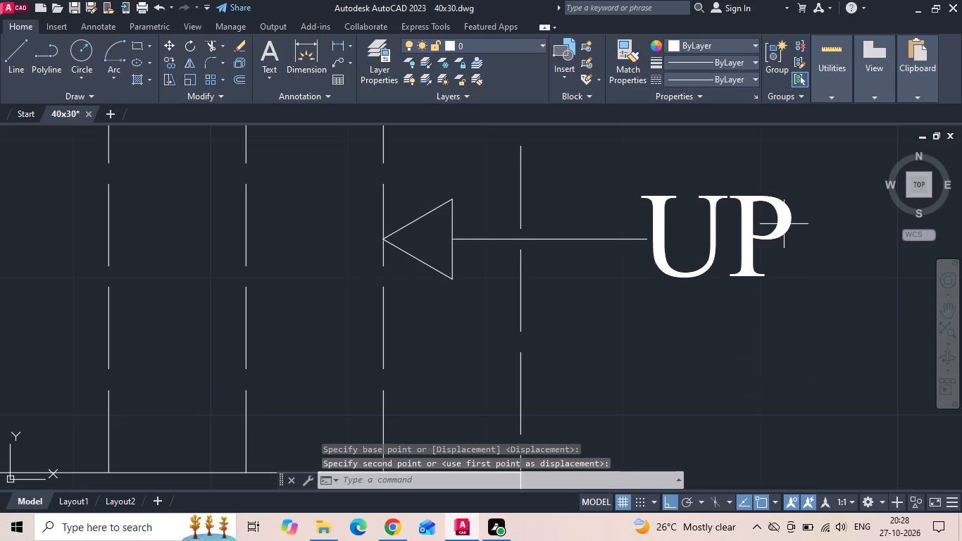
Change the upper flight's UP label to DN.
triple_click(791, 211)
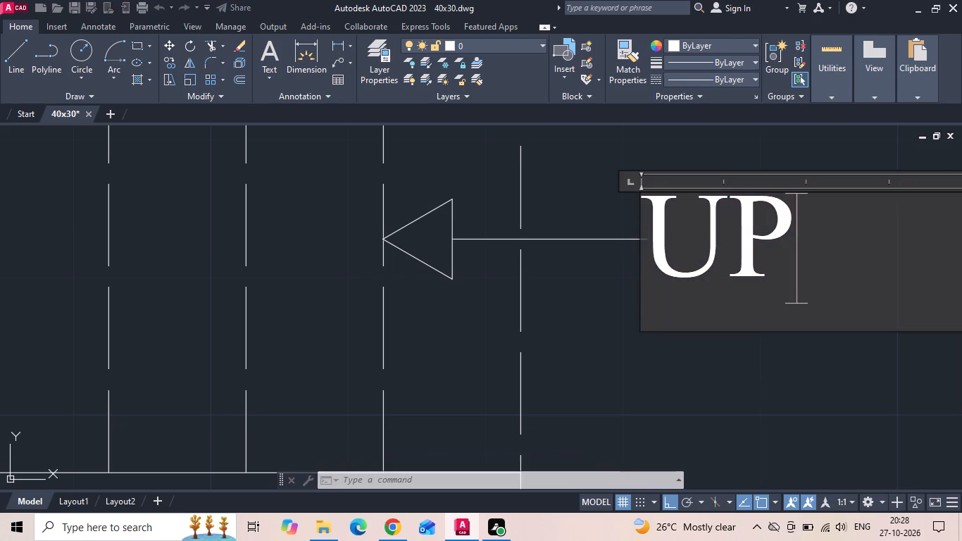
key(BackSpace)
key(BackSpace)
key(d)
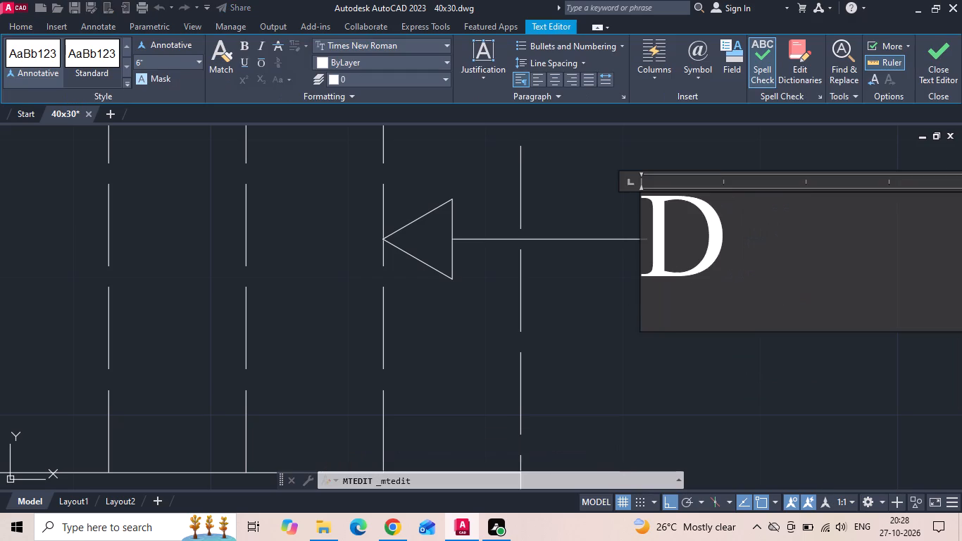
key(n)
click(709, 383)
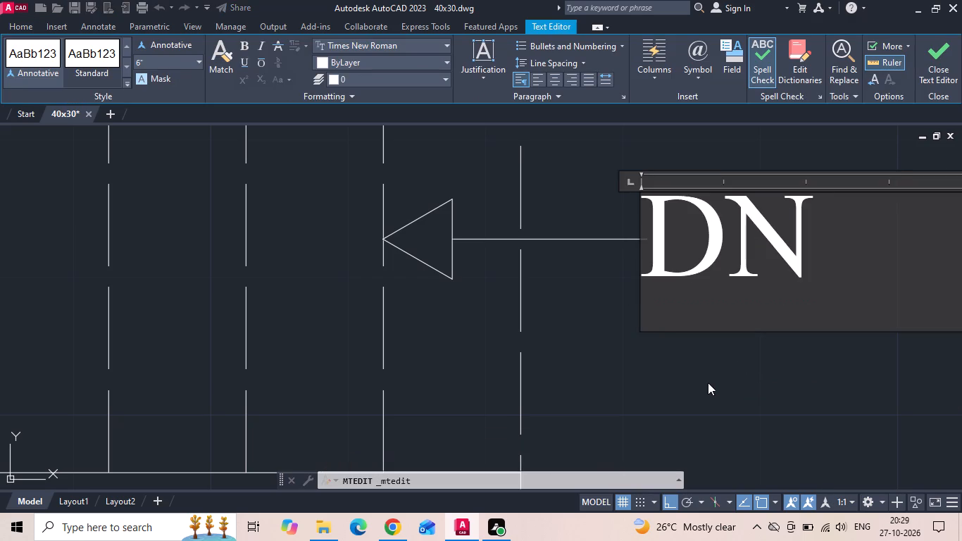
Measure the building's overall width between the outer faces of the west and east walls with a linear dimension.
scroll(694, 334, down, 4)
scroll(618, 269, down, 3)
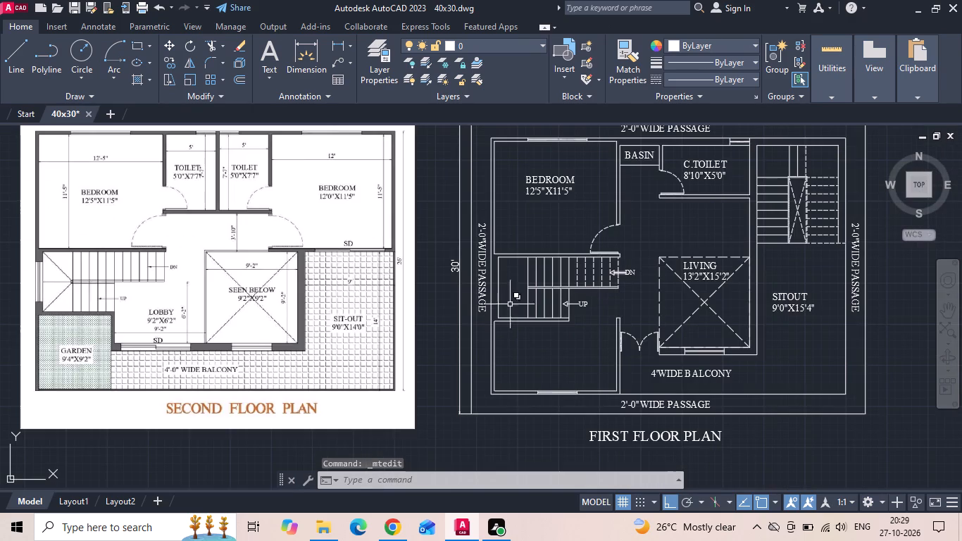
scroll(144, 268, up, 1)
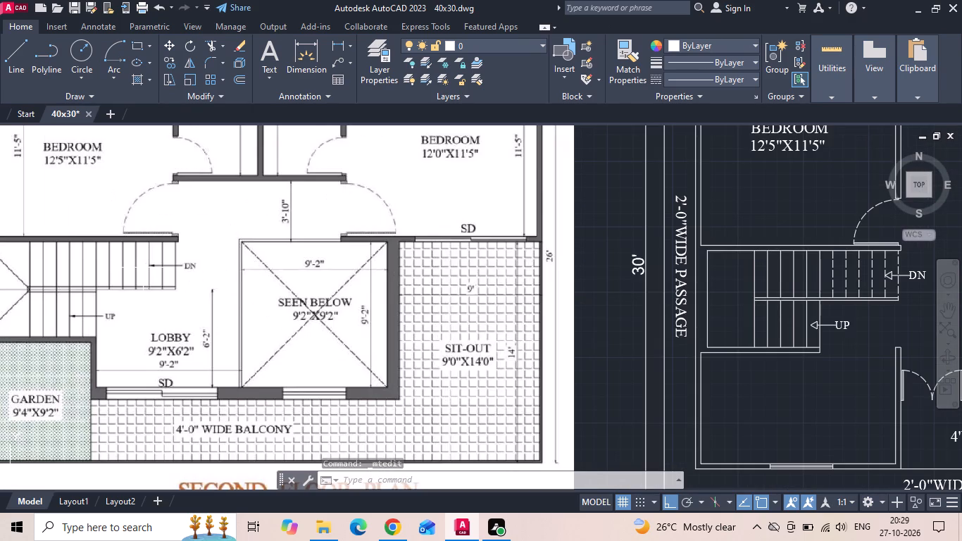
scroll(149, 331, down, 1)
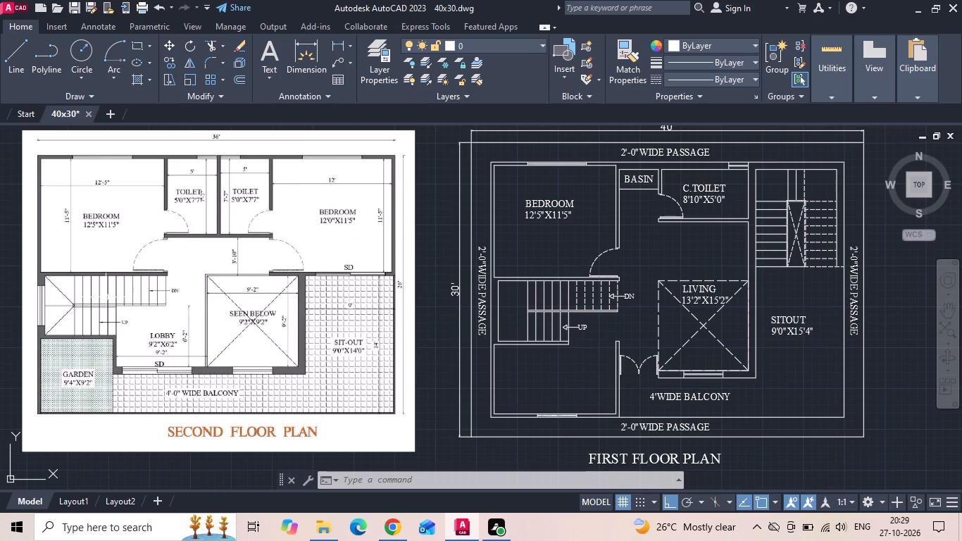
click(334, 43)
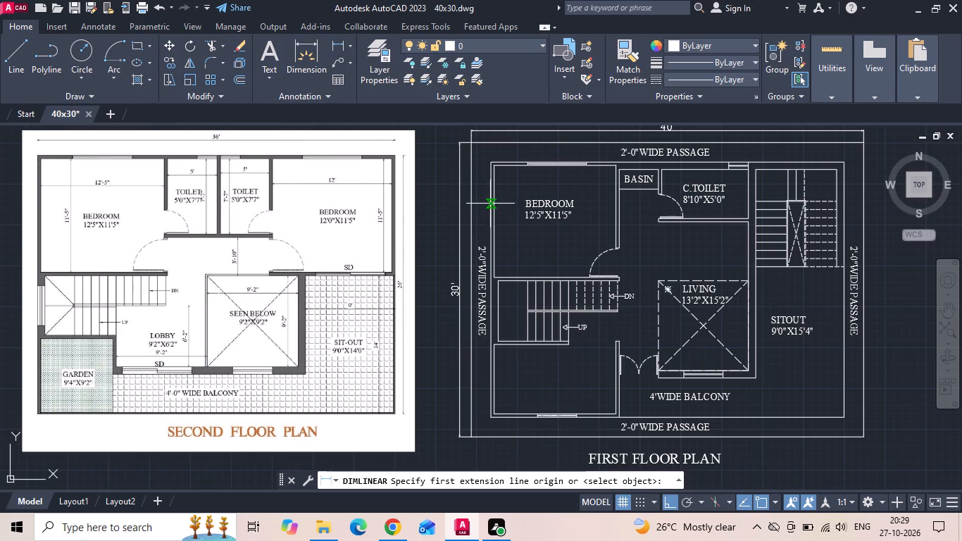
click(489, 201)
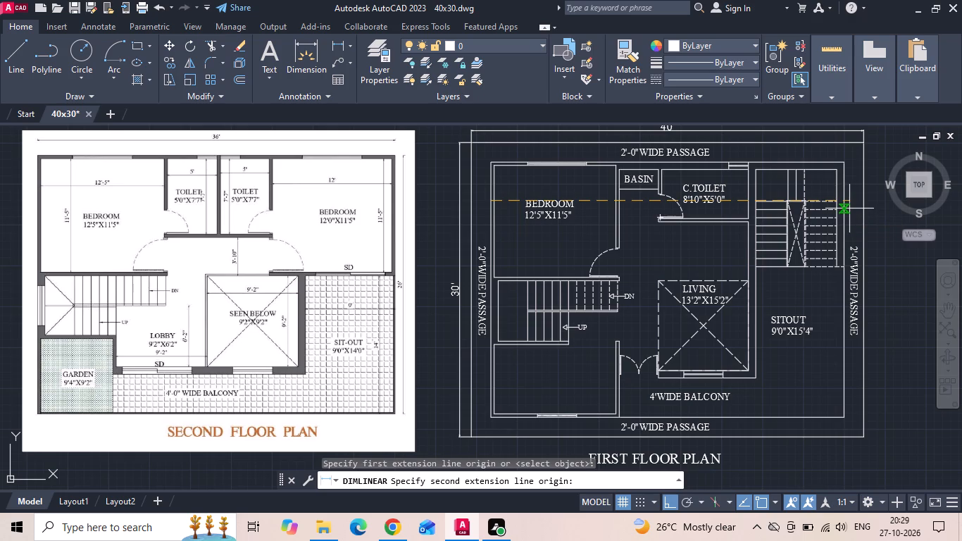
click(845, 199)
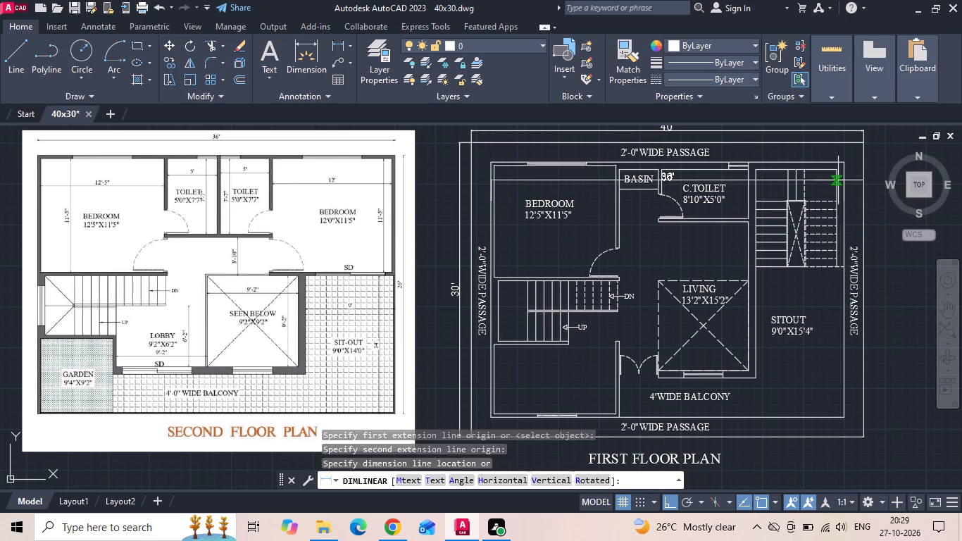
key(Escape)
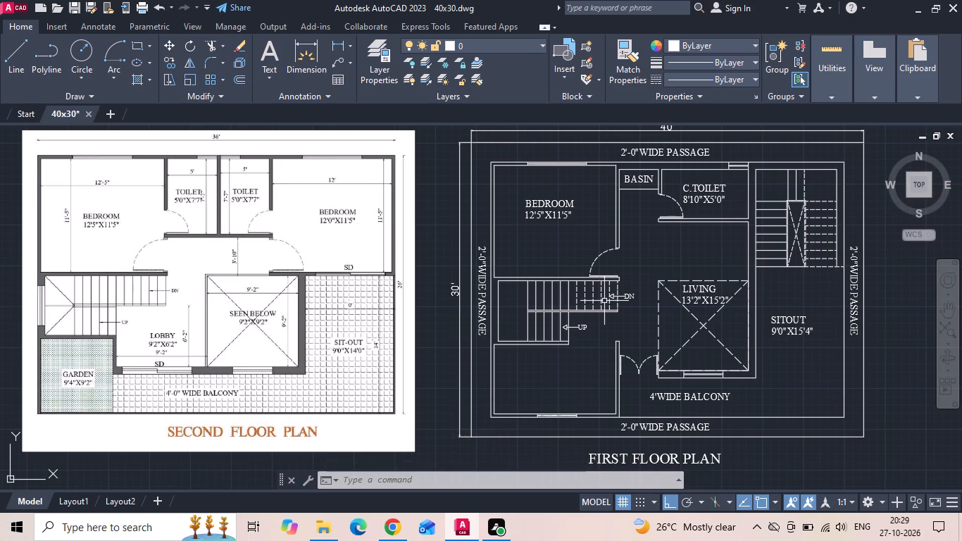
Delete the double door opening onto the balcony, just east of the former kitchen wall.
scroll(593, 392, up, 2)
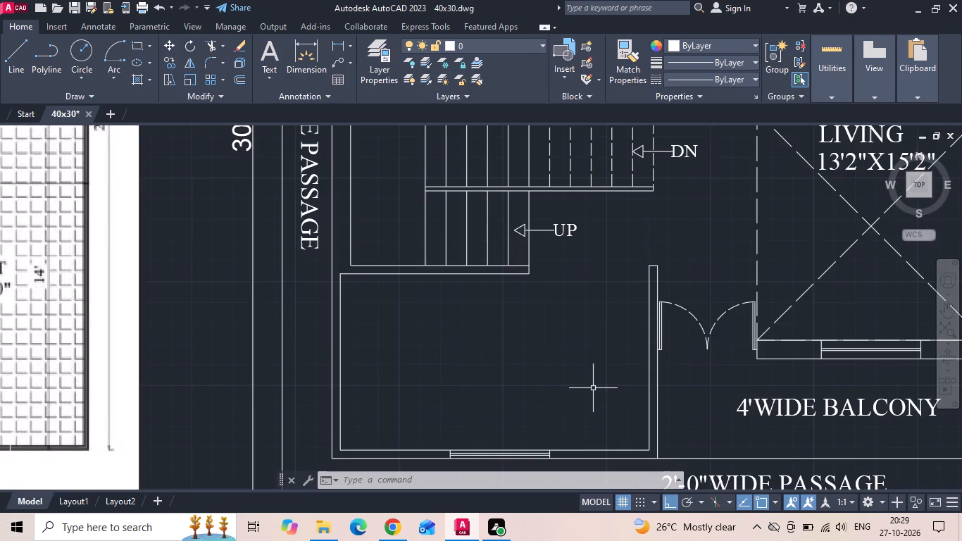
drag(729, 311, 713, 337)
key(Delete)
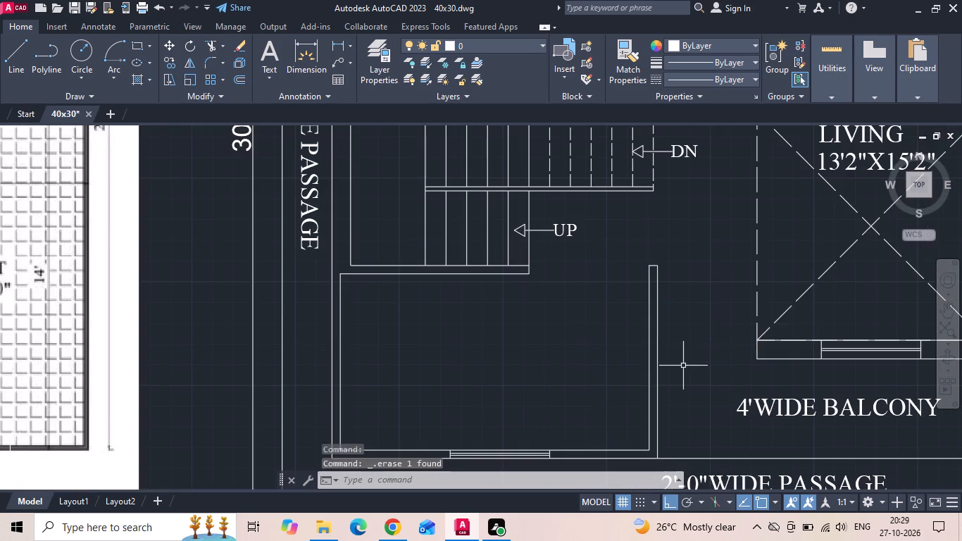
Extend the outer line of the balcony-side south wall west across the former kitchen to the west wall's inner face.
scroll(706, 345, down, 2)
text(EX)
key(space)
click(729, 350)
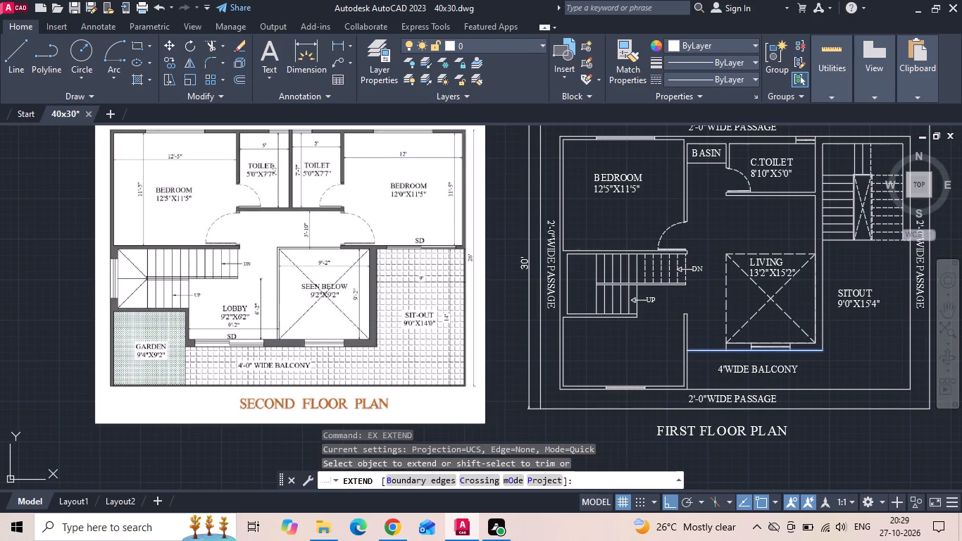
click(703, 349)
click(687, 359)
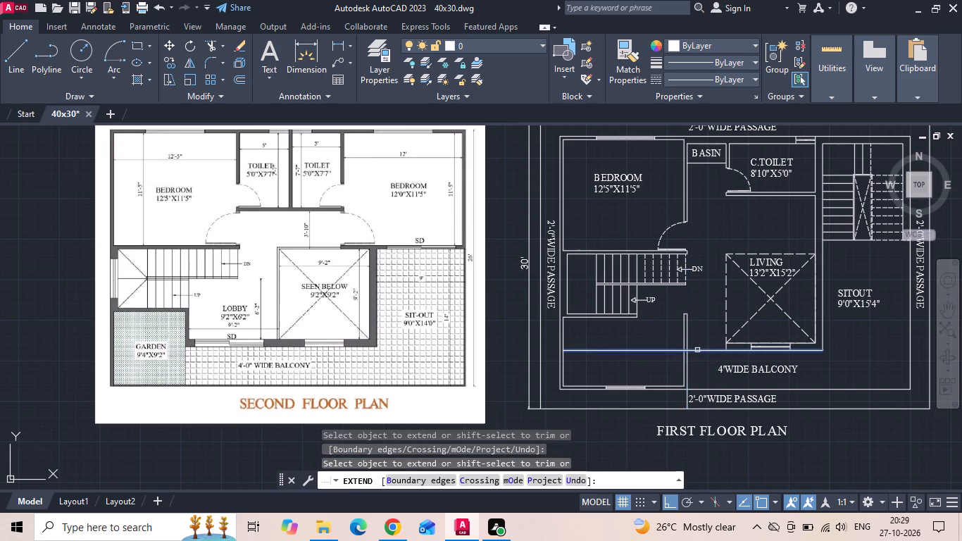
click(697, 351)
Extend the line at the lower flight's east end south to the extended balcony-side wall line.
scroll(648, 326, up, 1)
click(626, 311)
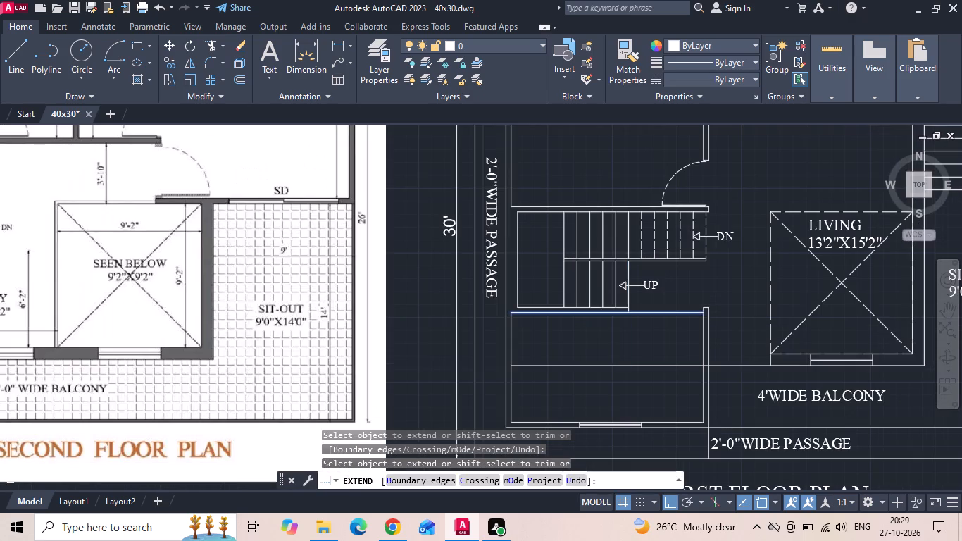
click(626, 305)
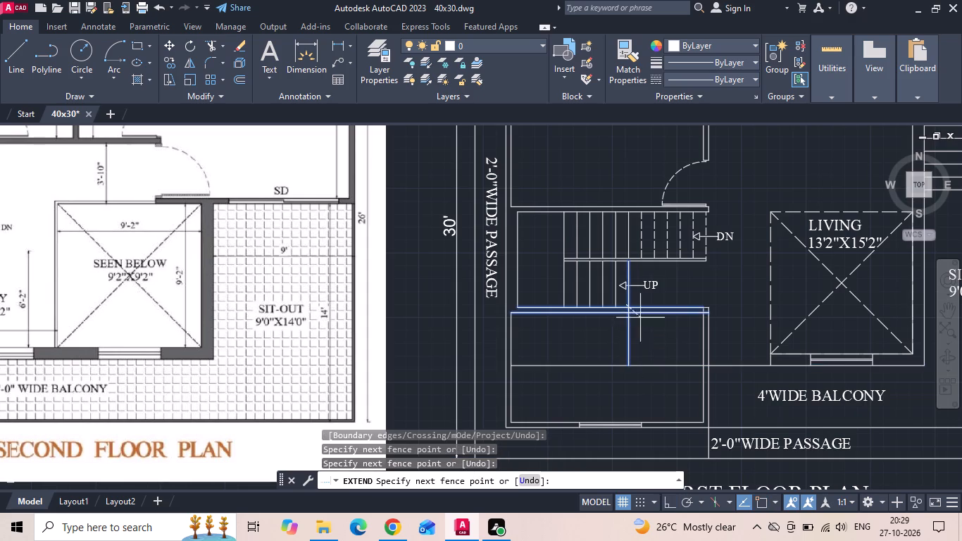
scroll(636, 309, up, 2)
click(602, 276)
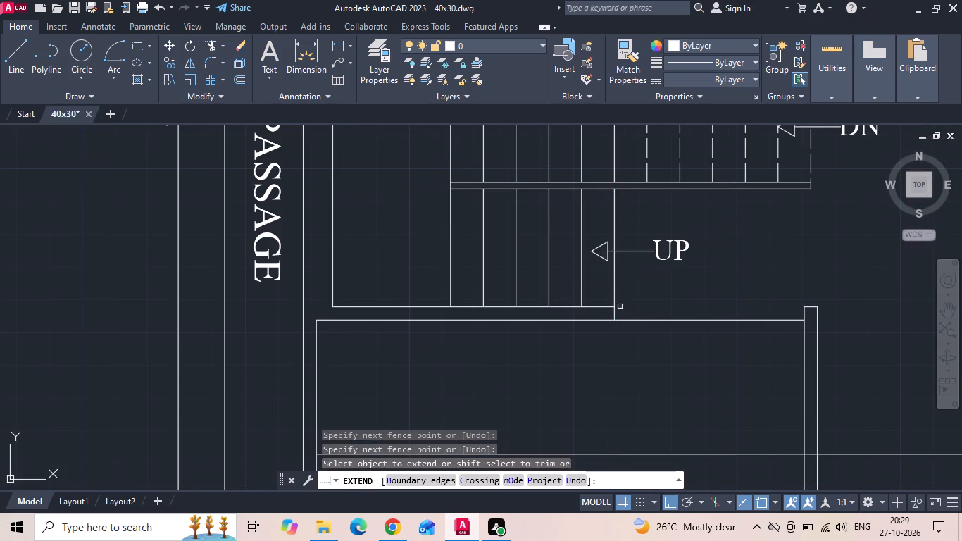
click(614, 313)
scroll(696, 287, down, 2)
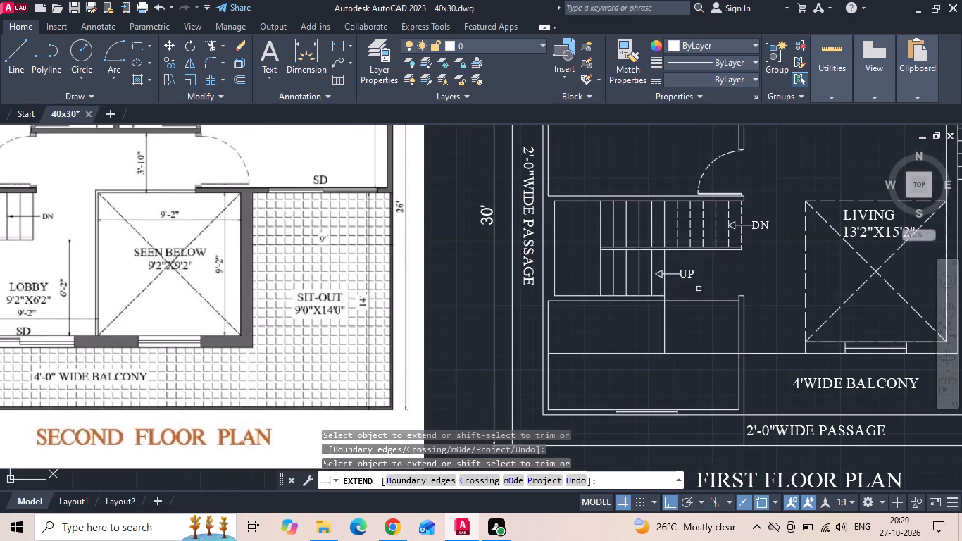
scroll(699, 289, down, 2)
scroll(396, 304, up, 2)
scroll(359, 284, down, 2)
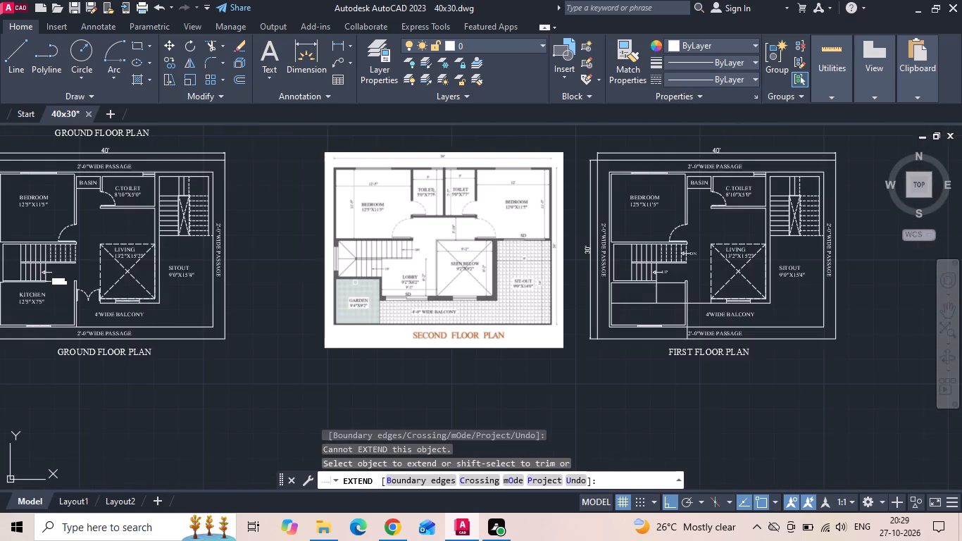
scroll(697, 287, up, 2)
scroll(616, 293, up, 1)
key(Escape)
Offset the extended vertical line at the lower flight's east end by 4 inches to the west.
text(O 4)
key(space)
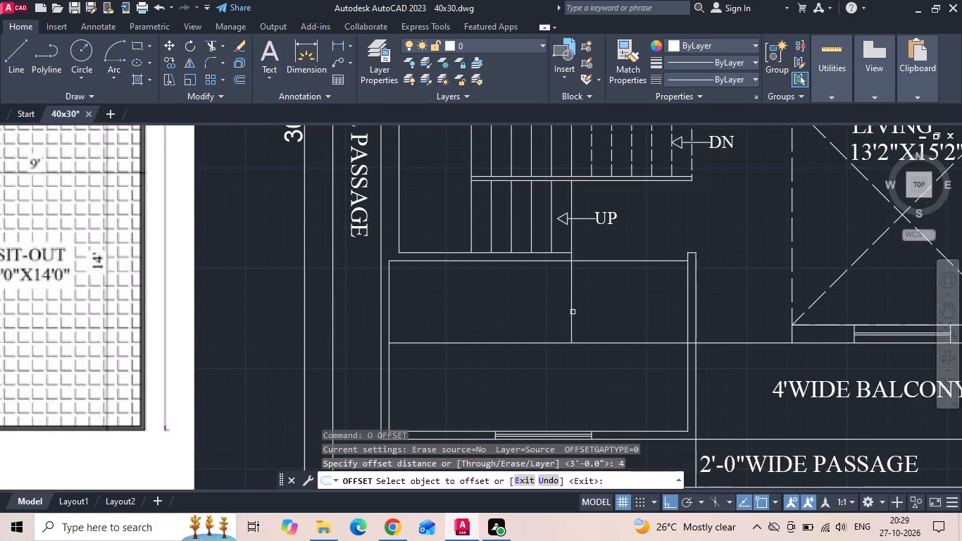
drag(570, 314, 561, 319)
click(542, 326)
key(Escape)
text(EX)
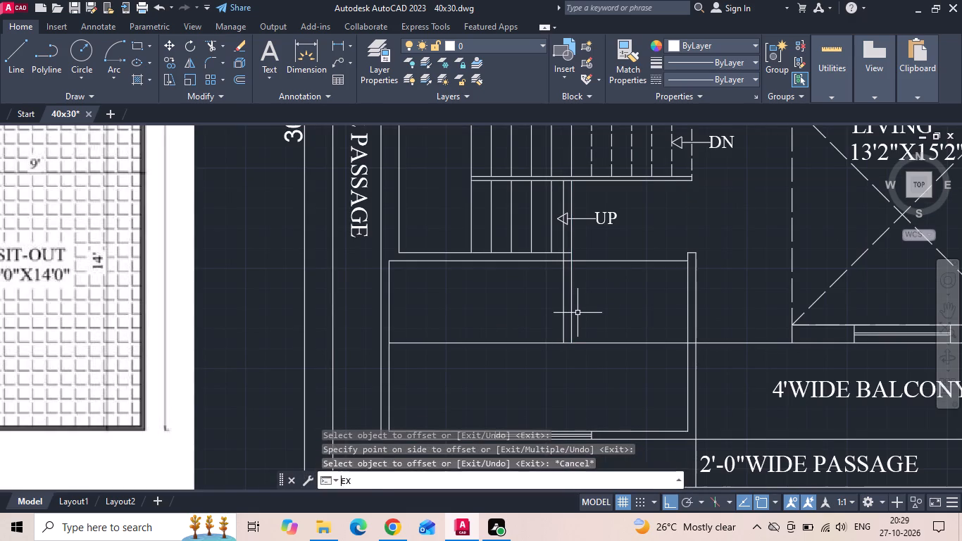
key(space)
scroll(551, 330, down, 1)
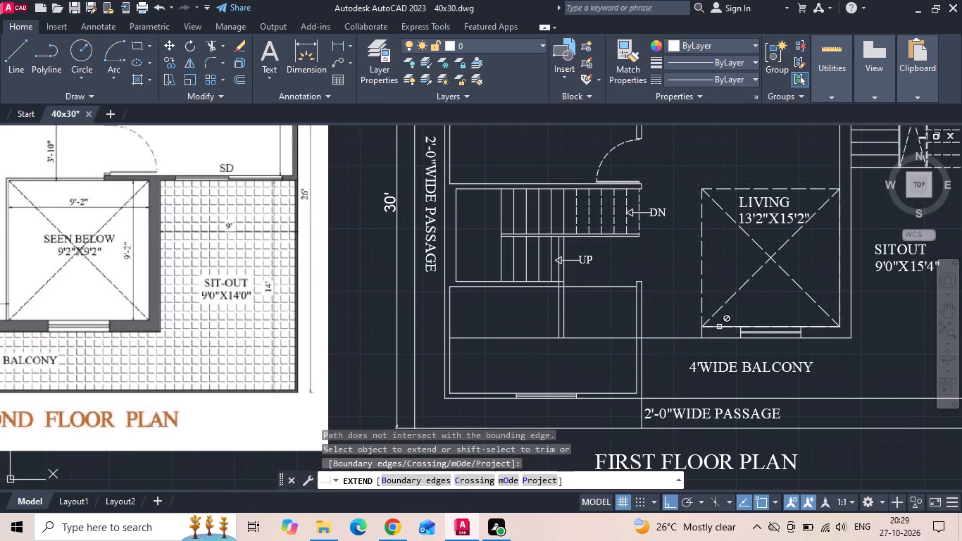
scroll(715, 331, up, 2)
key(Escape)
Delete the short line closing the south wall's end below the southwest corner of the dashed, crossed square.
drag(651, 304, 680, 362)
click(695, 386)
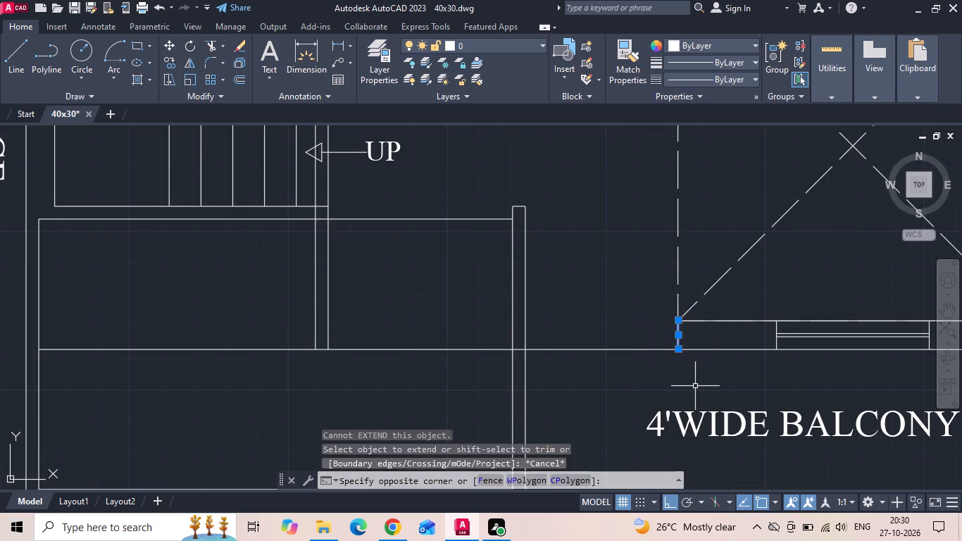
key(Delete)
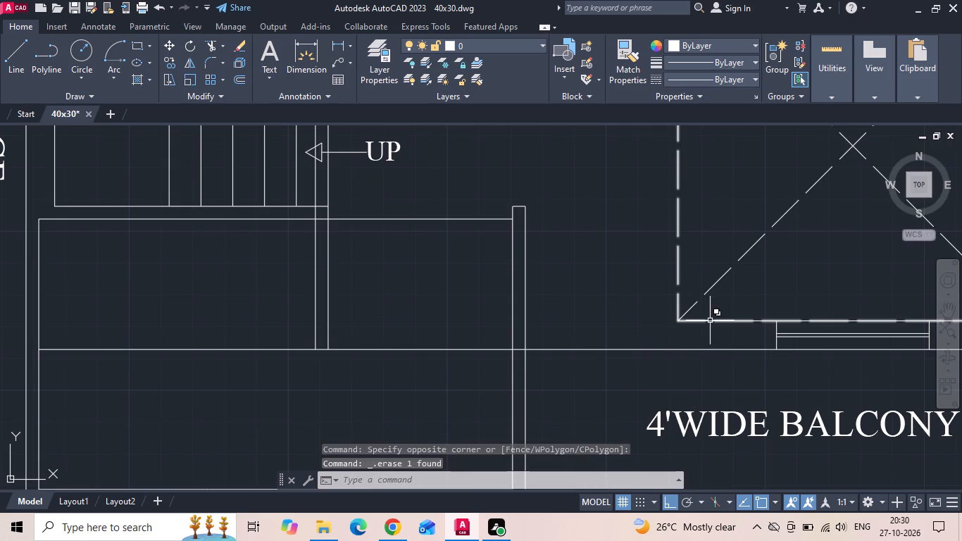
Stretch the west end of the south wall's inner line to the vertical line extended from the lower flight.
click(625, 297)
scroll(625, 299, down, 1)
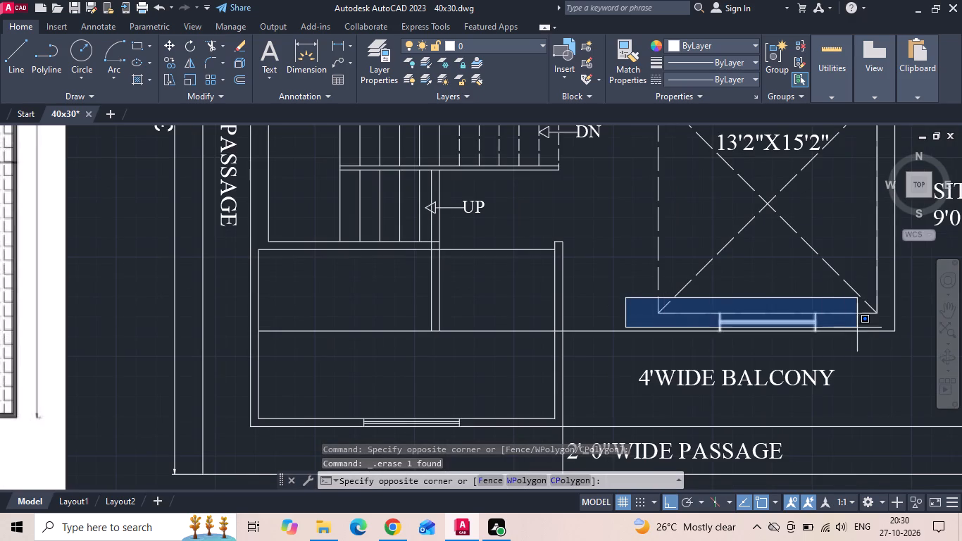
click(879, 323)
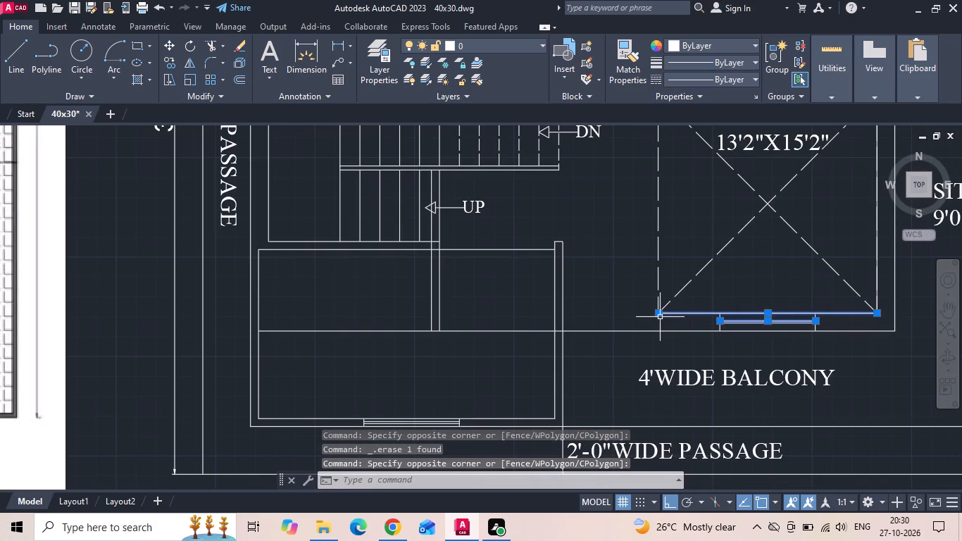
click(658, 313)
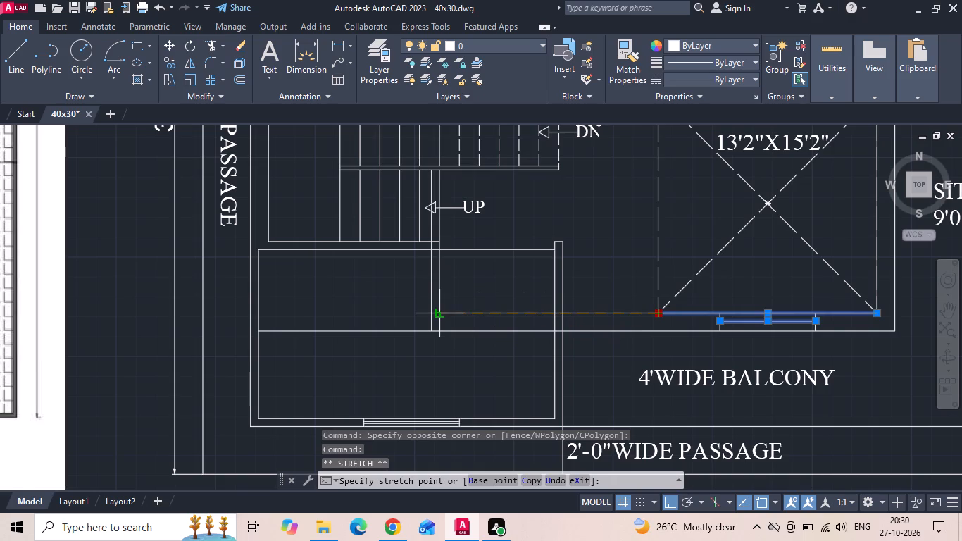
click(437, 316)
key(Escape)
Trim away the former kitchen's east wall north of the balcony and where it crosses the extended south wall.
key(t)
key(r)
key(space)
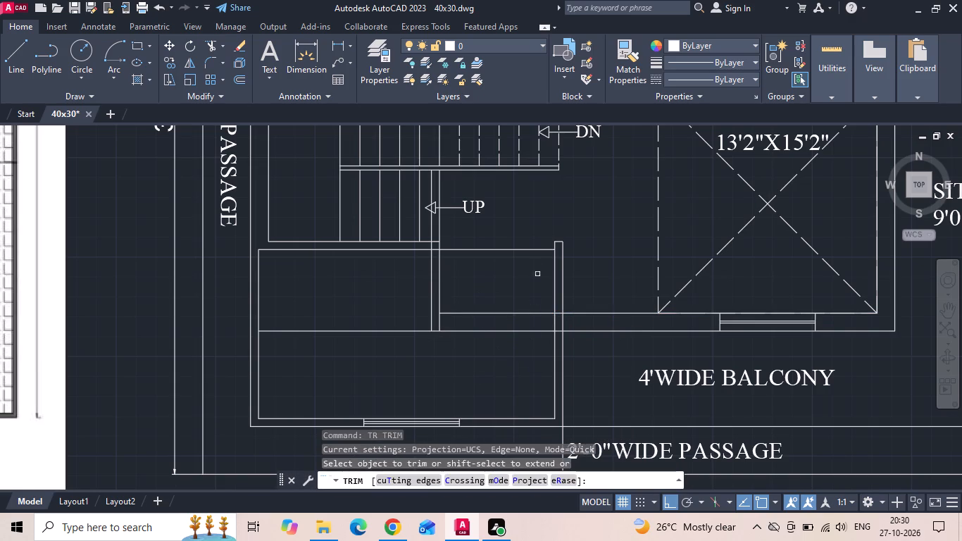
drag(523, 241, 596, 299)
click(558, 240)
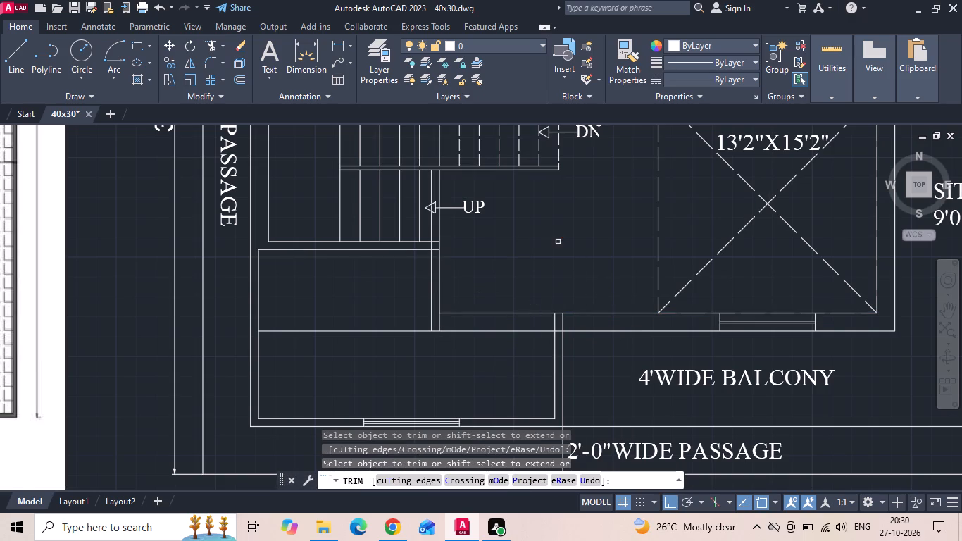
click(589, 321)
click(539, 322)
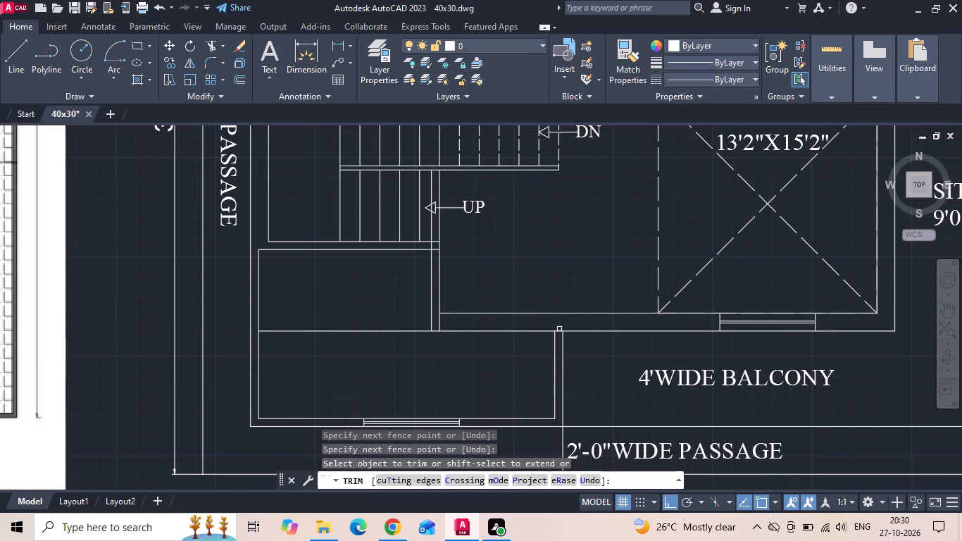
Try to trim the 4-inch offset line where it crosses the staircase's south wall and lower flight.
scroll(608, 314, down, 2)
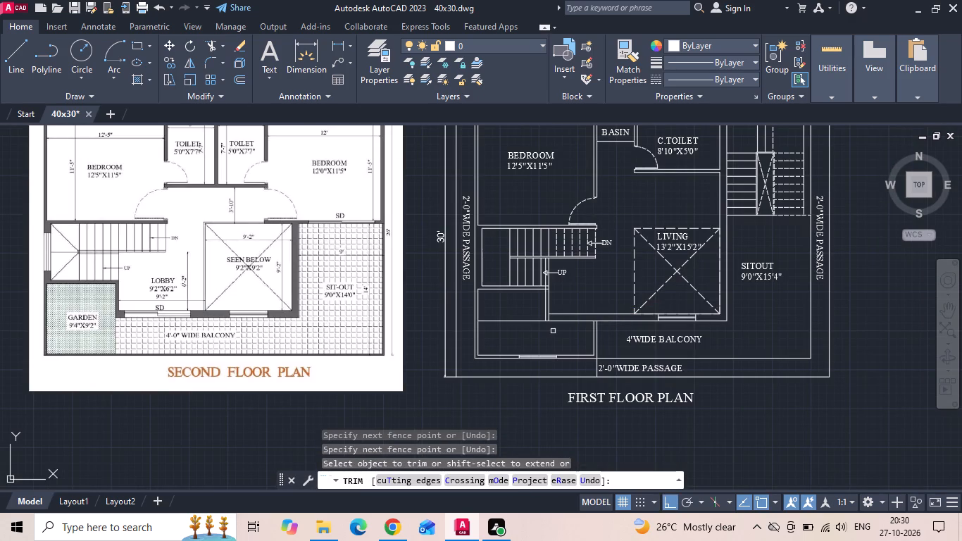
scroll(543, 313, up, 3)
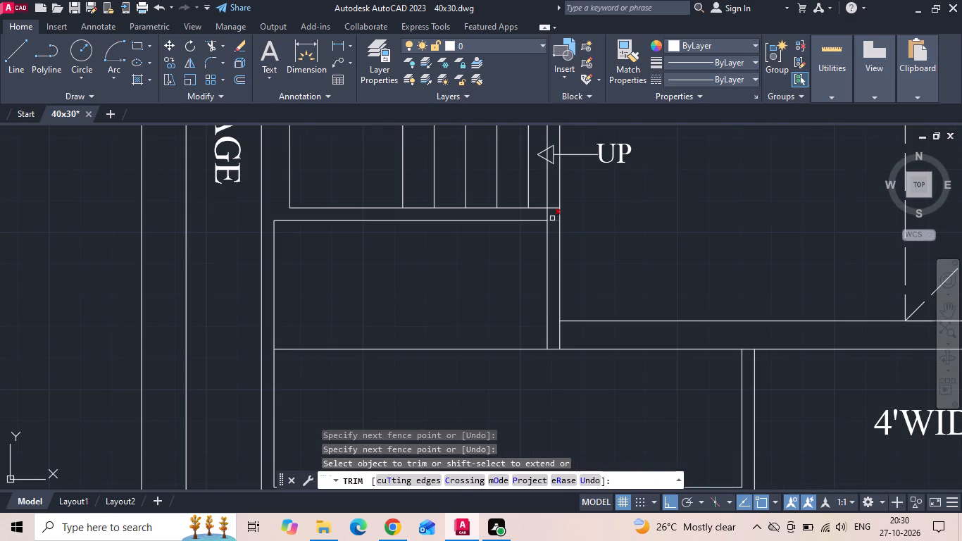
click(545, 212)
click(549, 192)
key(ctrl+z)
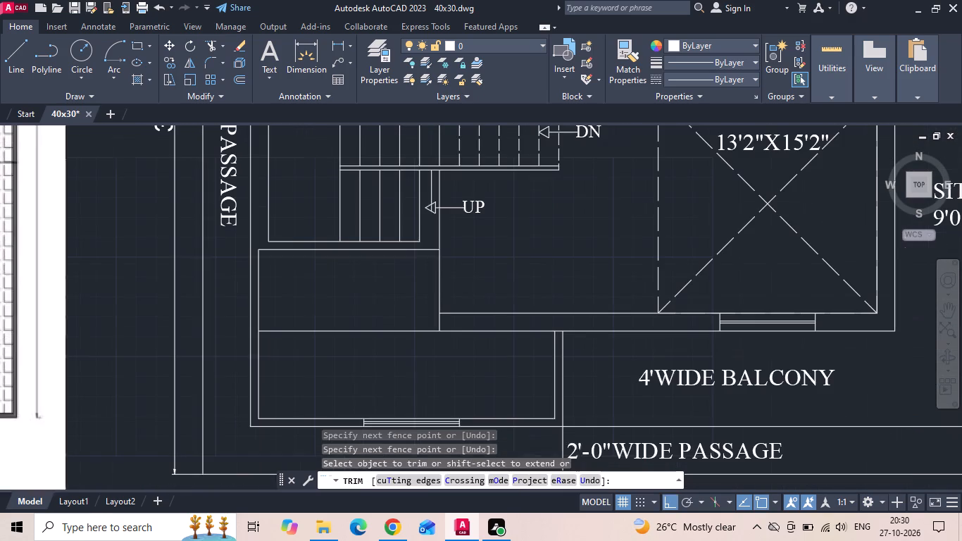
Trim the offset line out of the lower flight and clean up its corner with the staircase's south wall.
click(432, 227)
click(433, 194)
scroll(432, 206, up, 2)
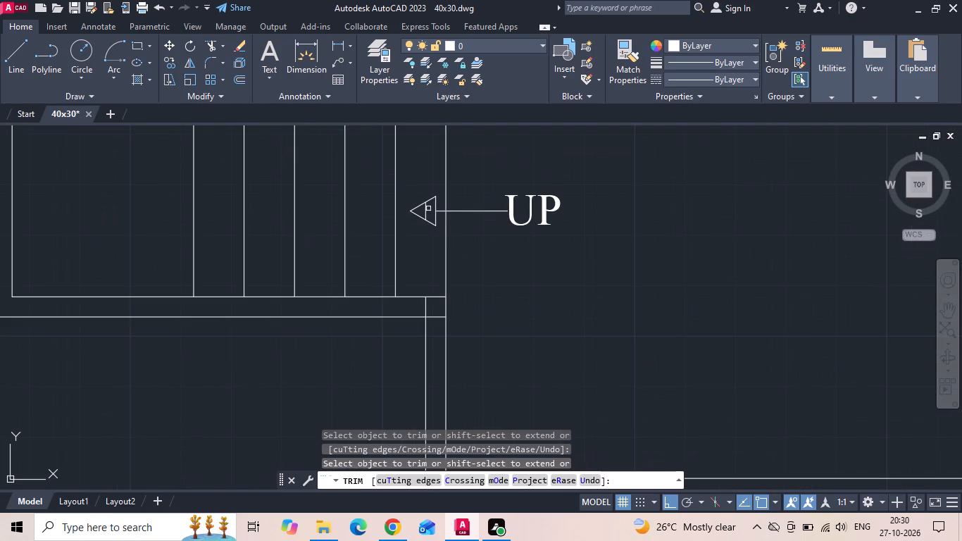
click(428, 209)
click(425, 209)
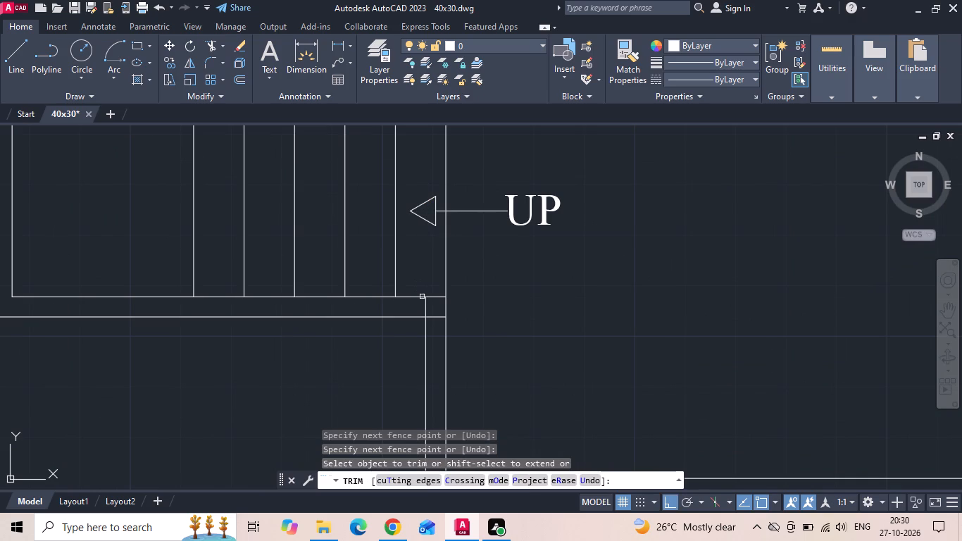
click(424, 309)
click(431, 318)
Trim the new wall's junction with the south wall and remove the wall line crossing the garden area.
scroll(573, 258, down, 2)
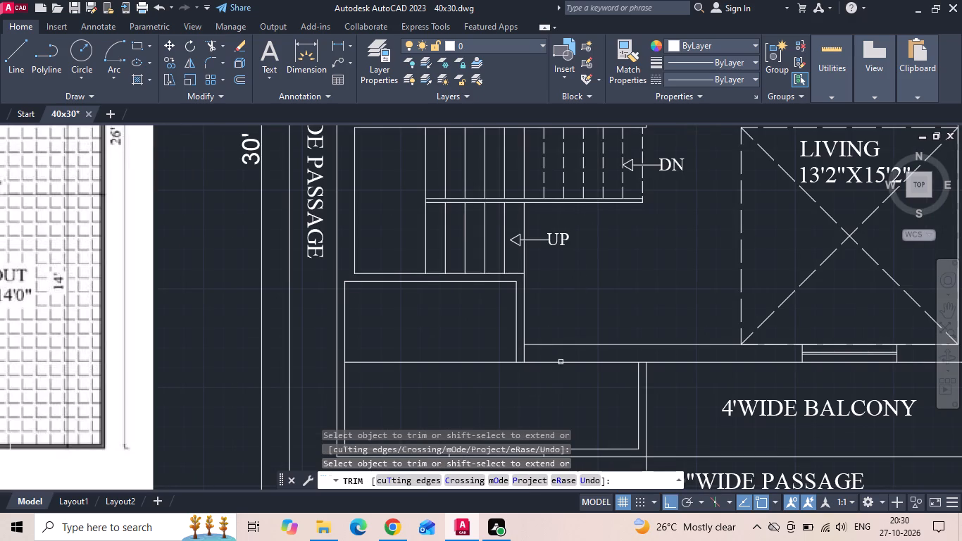
click(522, 355)
click(533, 349)
drag(470, 378, 477, 340)
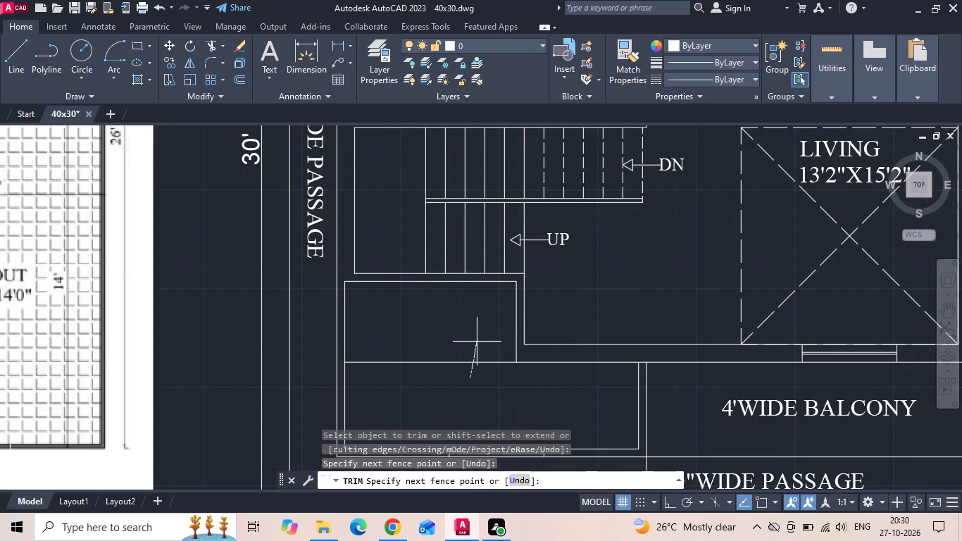
drag(477, 340, 477, 337)
scroll(480, 323, down, 3)
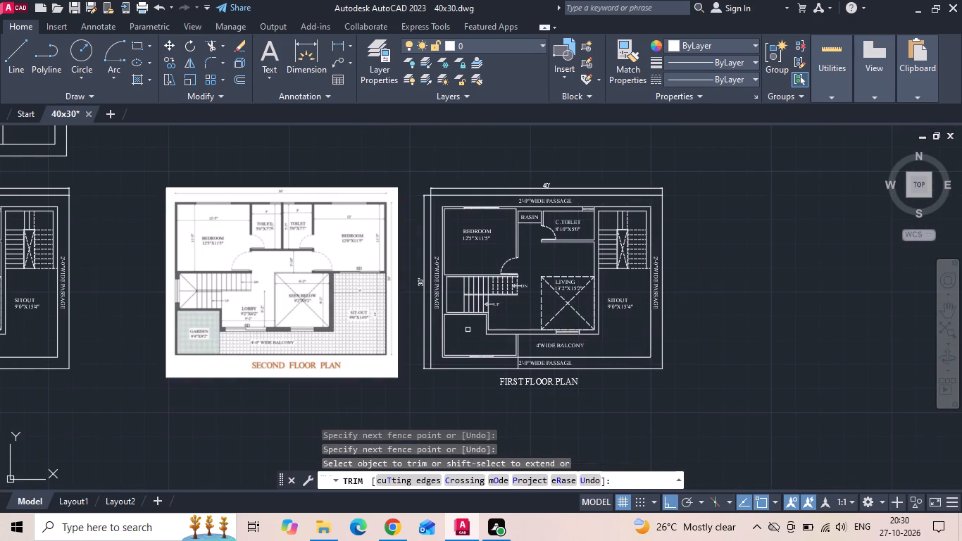
Extend the garden area's inner west wall line to the outer south wall line.
scroll(468, 330, up, 1)
middle_drag(467, 332, 606, 316)
key(Escape)
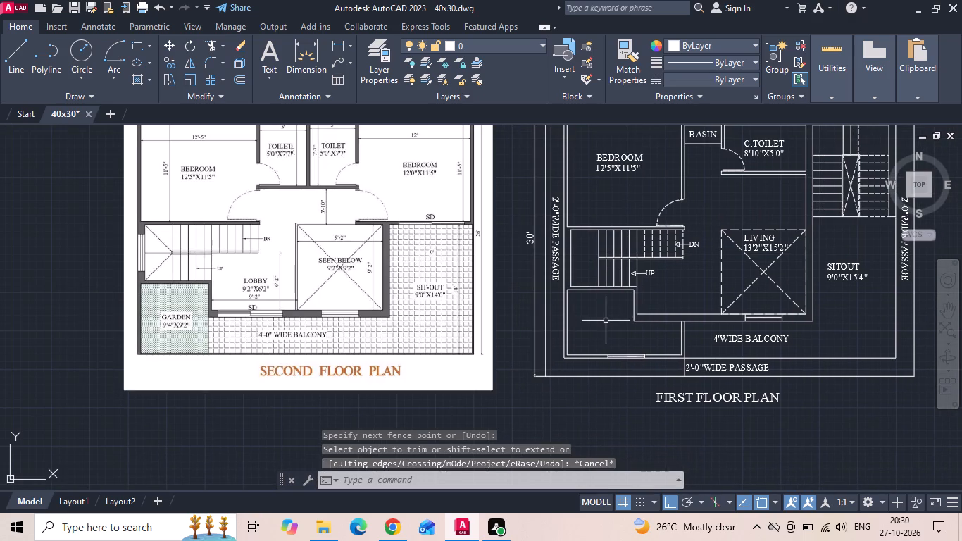
text(EX)
key(space)
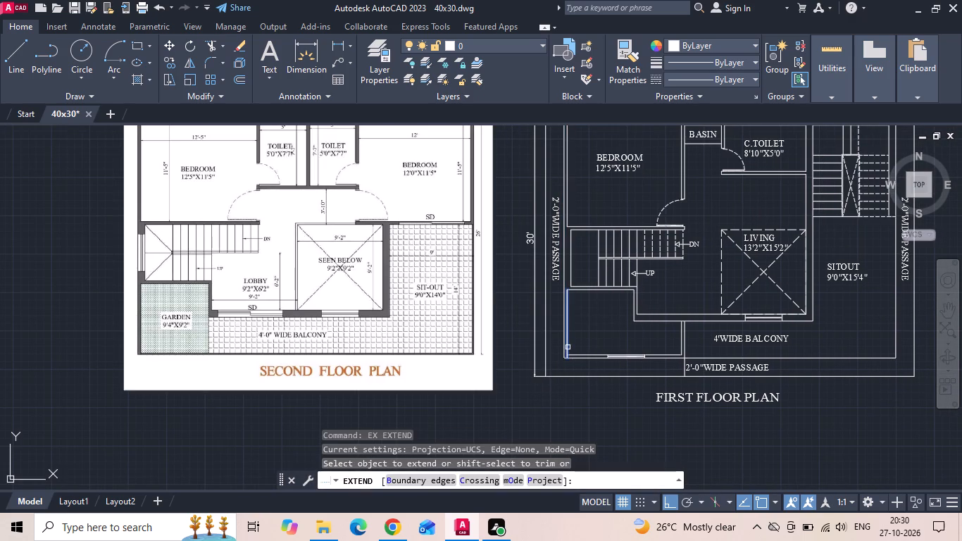
click(568, 346)
key(Escape)
Delete the outer passage boundary, the 40' and 30' dimensions and all passage labels around the original first floor plan.
scroll(550, 368, down, 1)
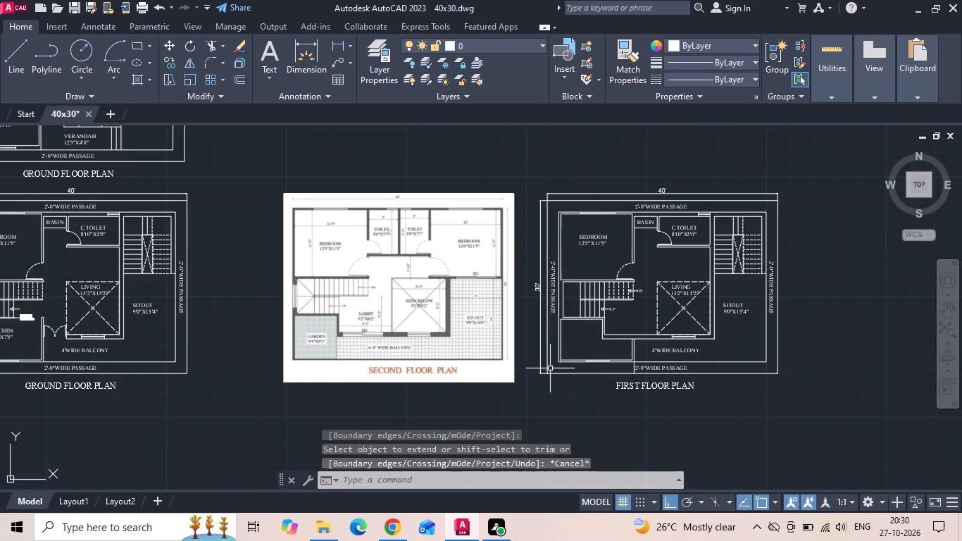
scroll(550, 368, down, 1)
scroll(158, 333, up, 2)
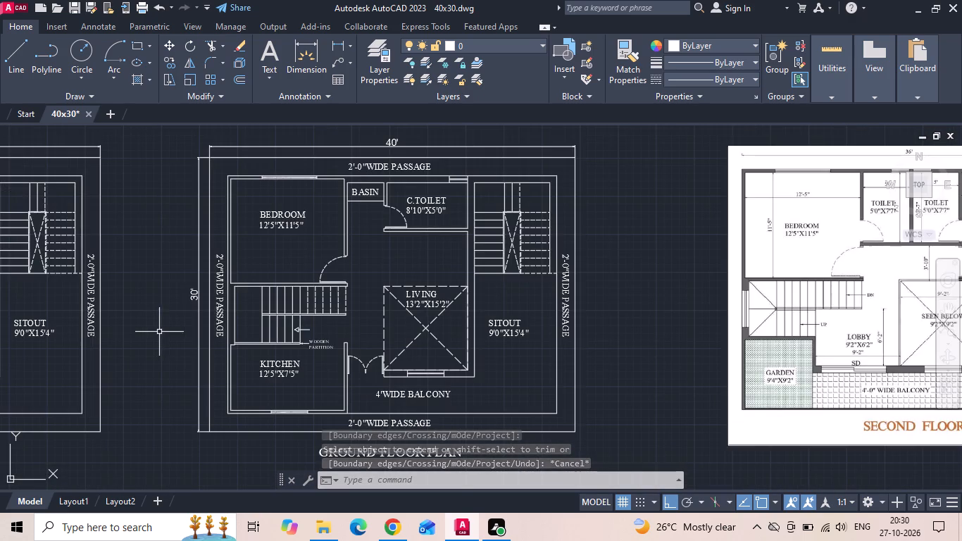
scroll(161, 327, down, 1)
scroll(421, 311, down, 2)
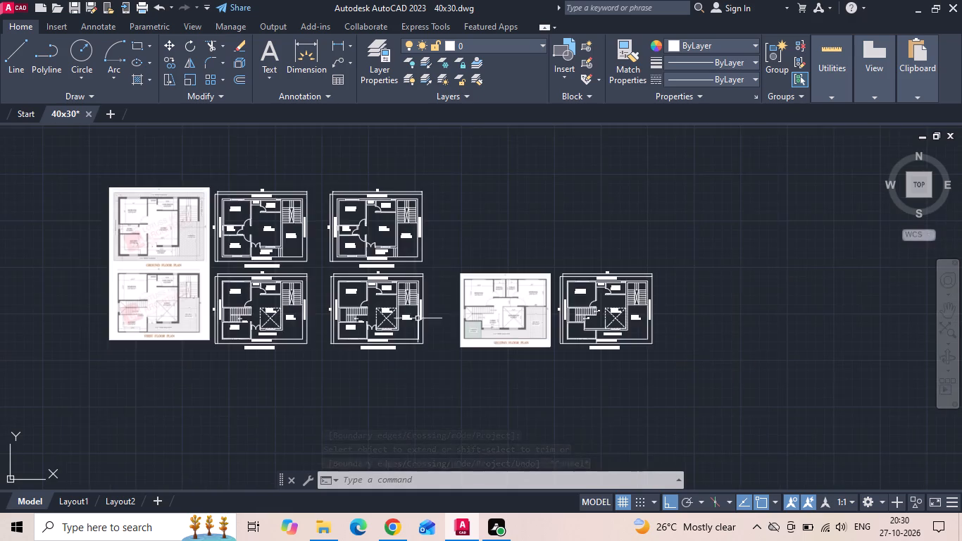
scroll(145, 307, up, 2)
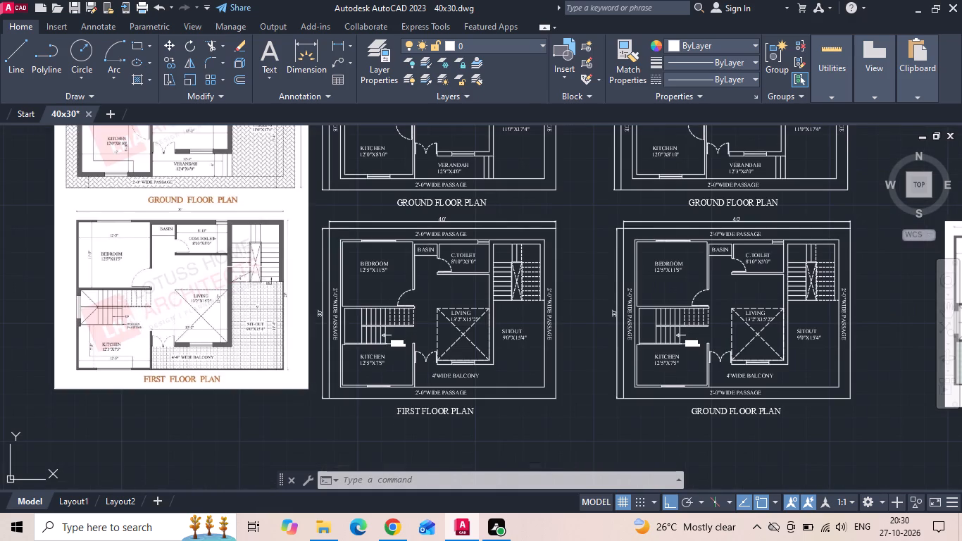
click(335, 216)
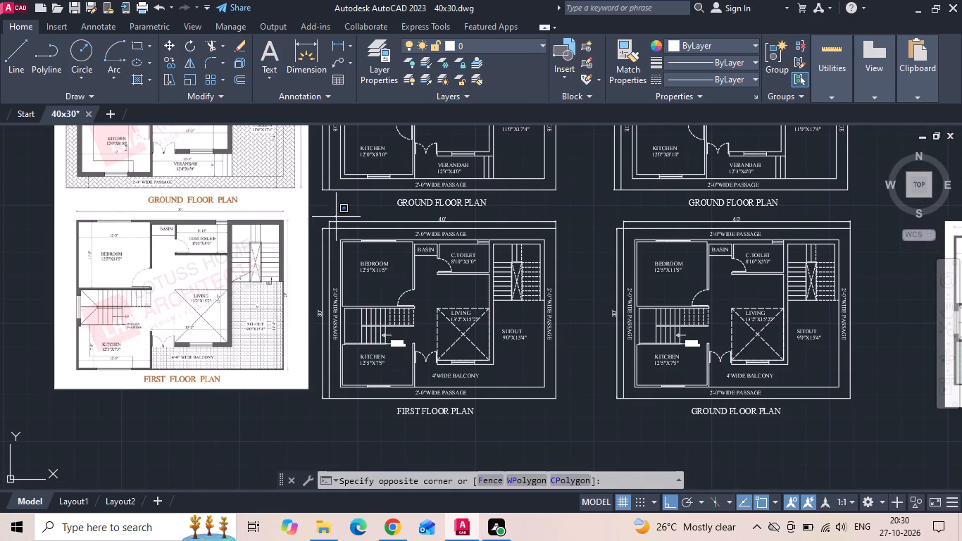
click(313, 313)
key(Delete)
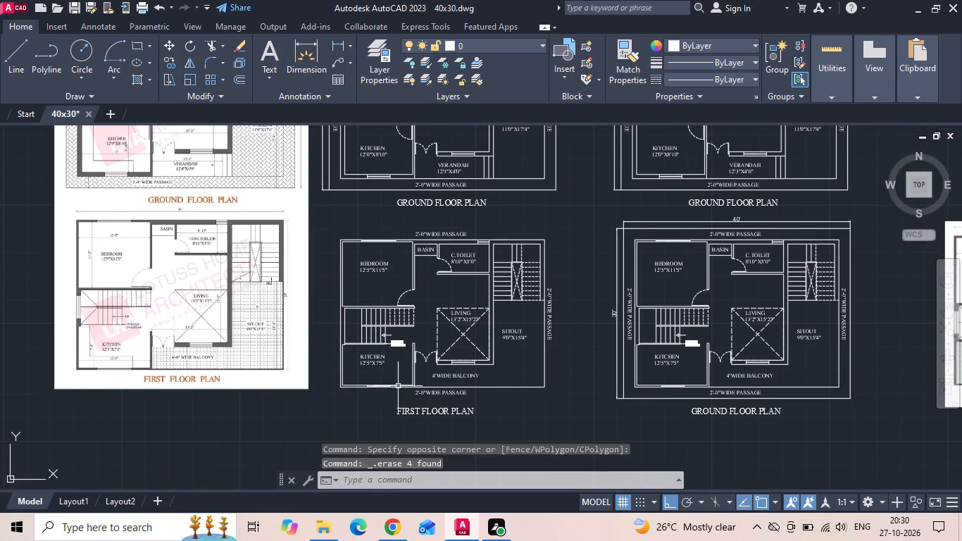
click(433, 392)
key(Delete)
click(444, 232)
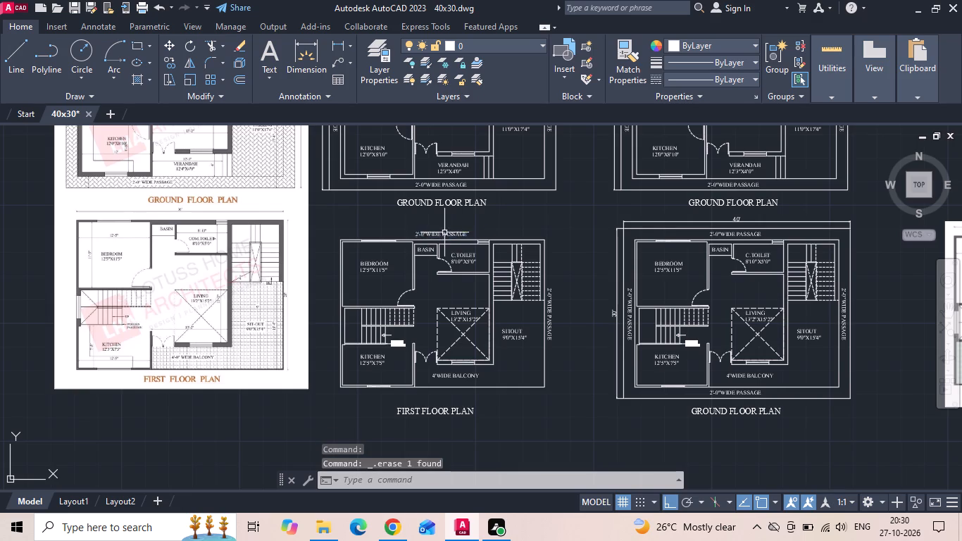
key(Delete)
click(550, 304)
key(Delete)
From the lower plan copy titled GROUND FLOOR PLAN, delete the outer boundary, overall dimensions, north, west and east passage labels, and title.
scroll(635, 211, up, 1)
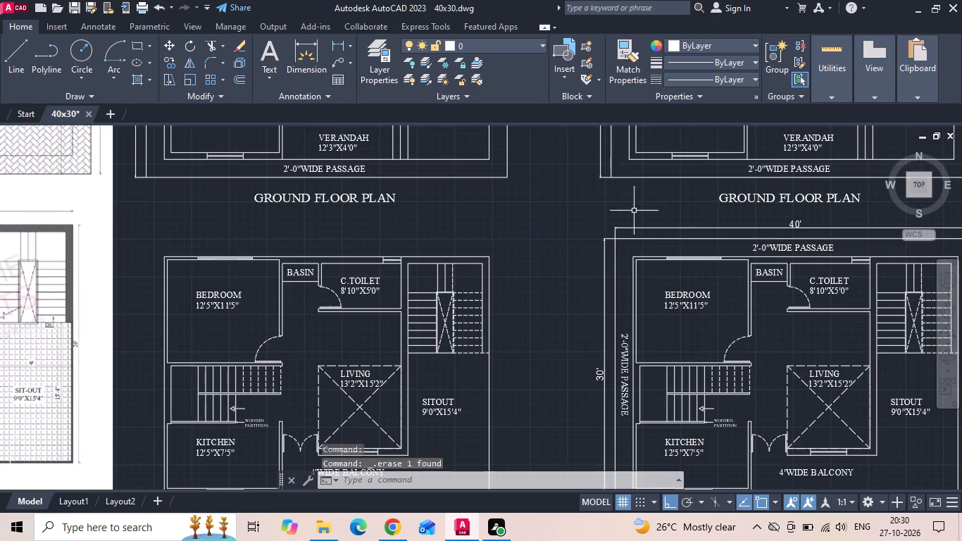
drag(631, 211, 614, 228)
click(561, 247)
key(Delete)
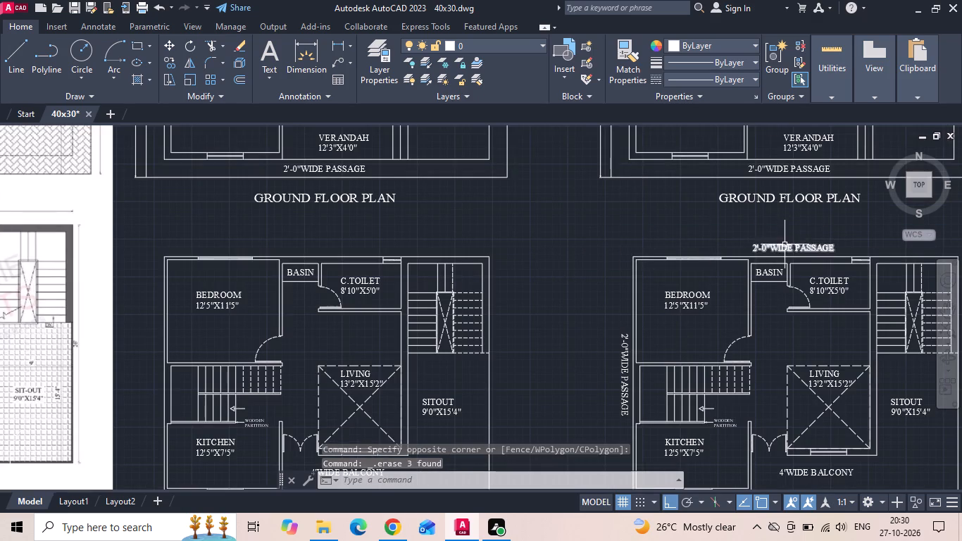
click(785, 245)
key(Delete)
click(625, 350)
key(Delete)
scroll(516, 259, down, 2)
scroll(635, 365, up, 1)
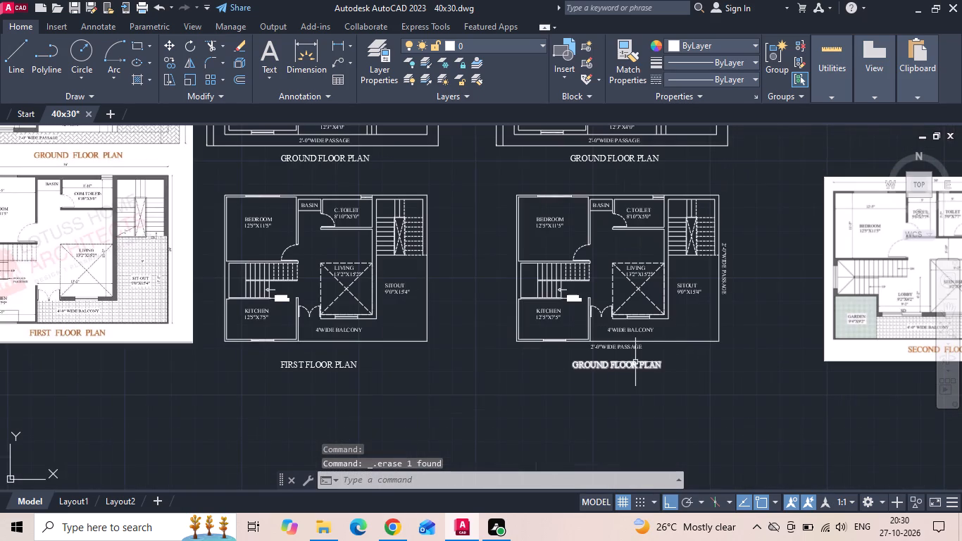
click(635, 361)
key(Delete)
click(725, 273)
key(Delete)
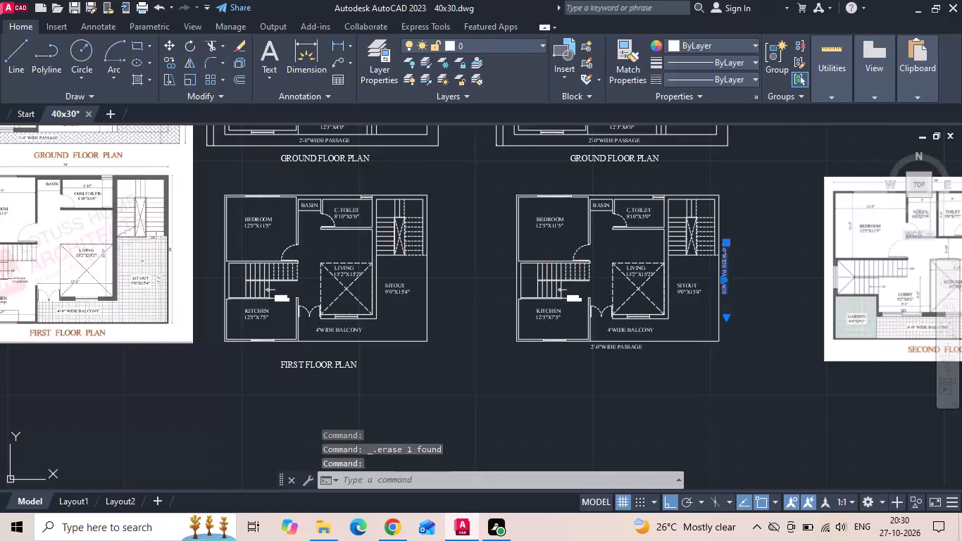
Delete the outer passage boundary, 40' and 30' dimensions, and north, west and south passage labels around the second floor working copy.
scroll(401, 306, down, 1)
middle_drag(386, 310, 228, 292)
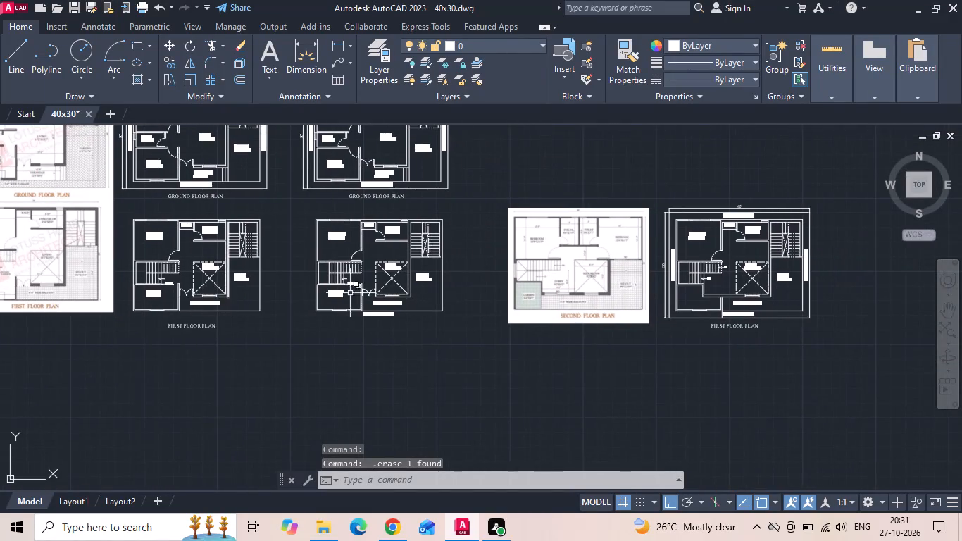
scroll(800, 231, up, 2)
drag(818, 209, 804, 193)
click(777, 171)
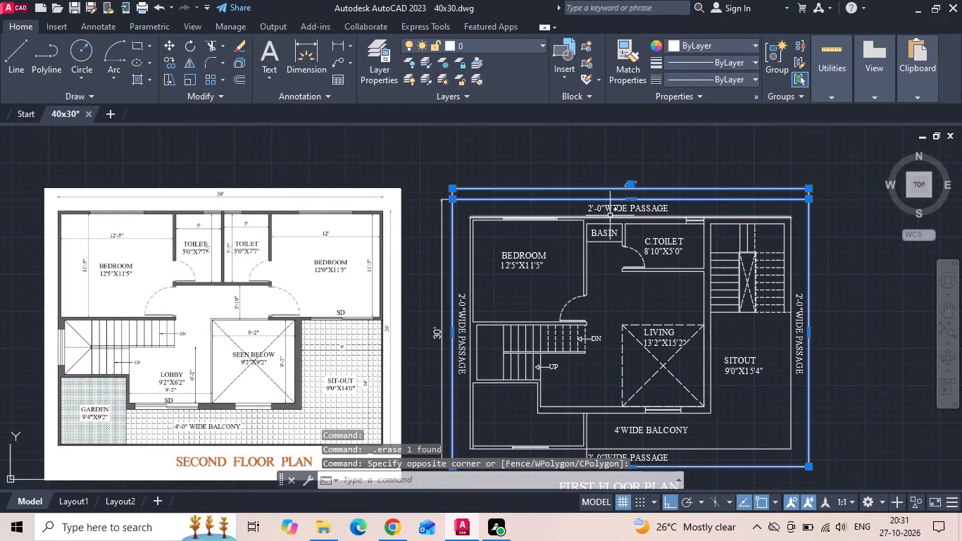
click(612, 205)
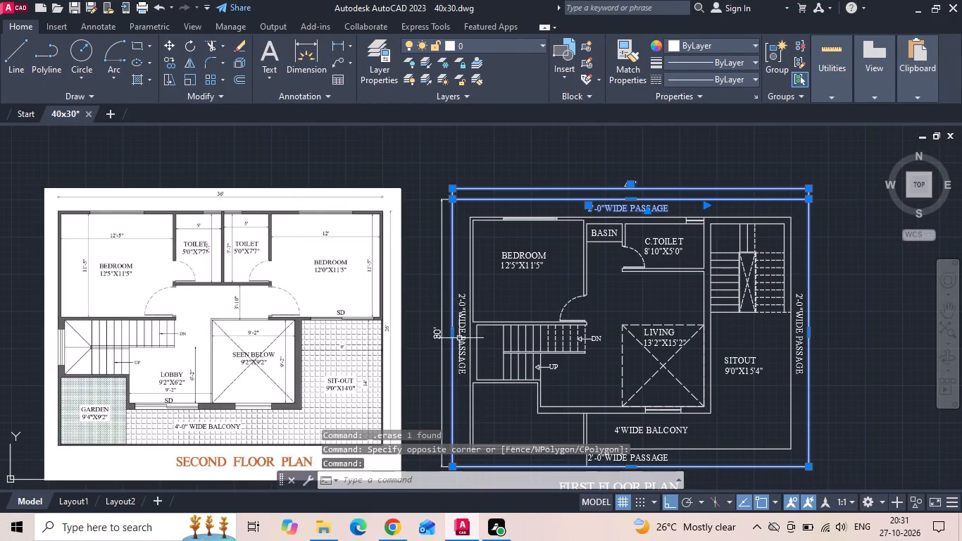
click(464, 346)
click(455, 391)
click(426, 377)
key(Delete)
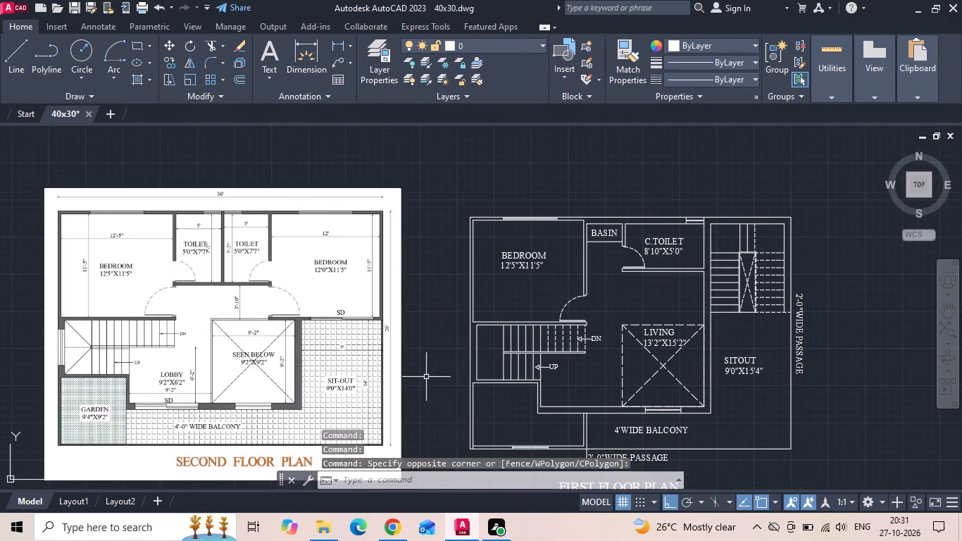
scroll(458, 258, down, 1)
scroll(585, 400, up, 1)
click(582, 376)
key(Delete)
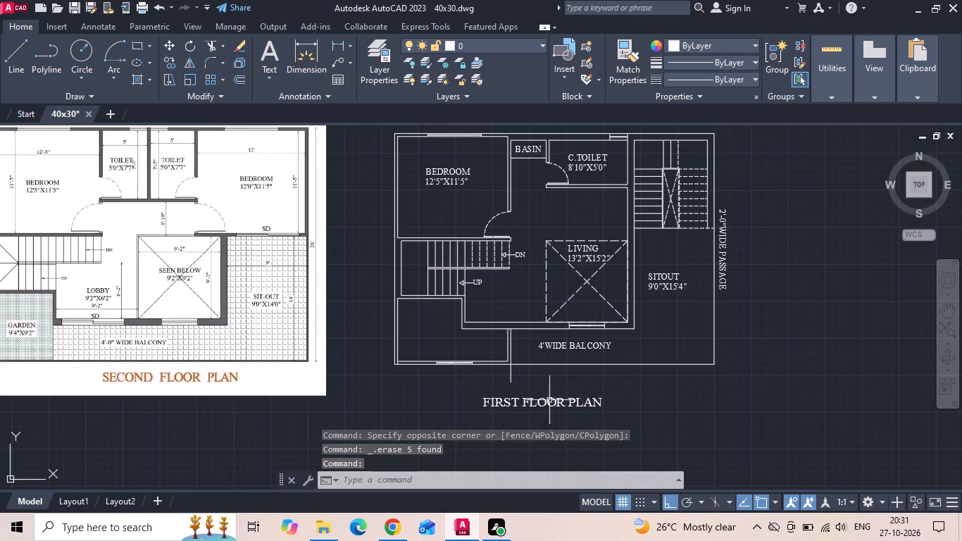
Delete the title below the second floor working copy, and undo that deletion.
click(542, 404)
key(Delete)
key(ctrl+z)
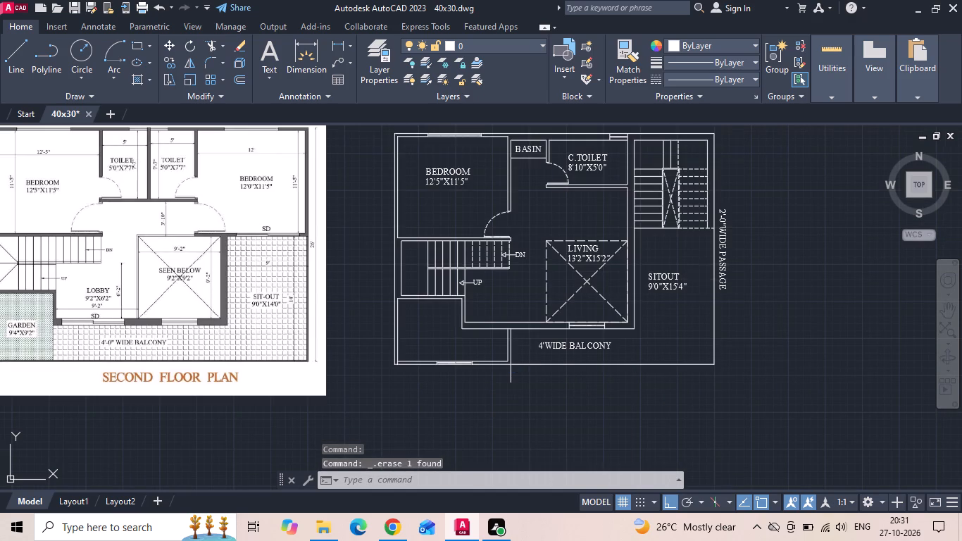
Delete the 2'-0" wide passage label along the east side of the second floor working copy.
click(724, 265)
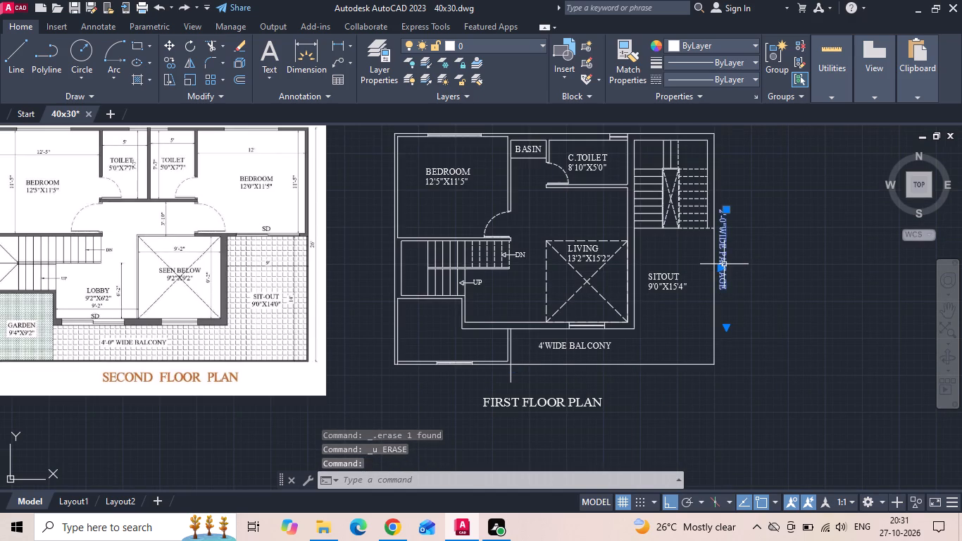
key(Delete)
Change the working copy's title to SECOND FLOOR PLAN and save the text change.
double_click(506, 405)
scroll(506, 405, up, 2)
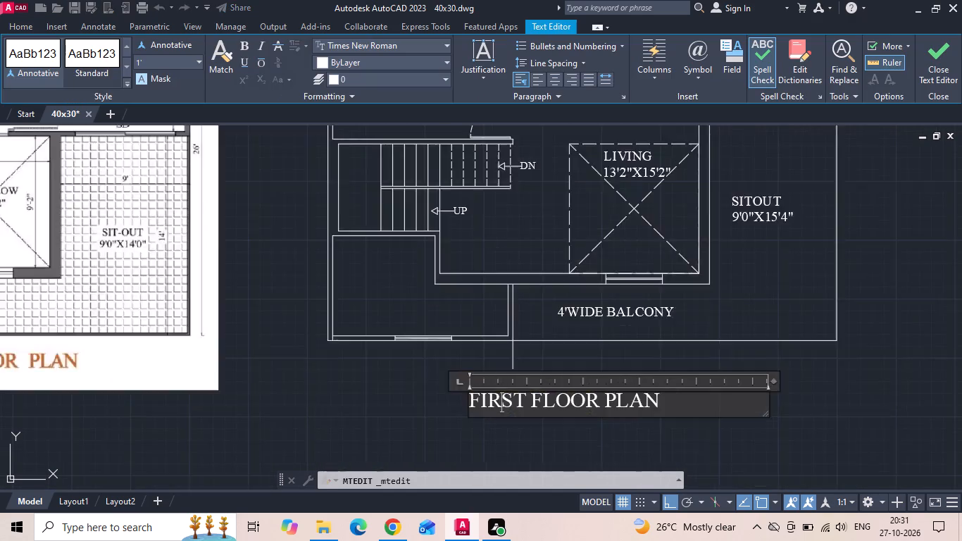
drag(528, 407, 466, 405)
key(BackSpace)
key(BackSpace)
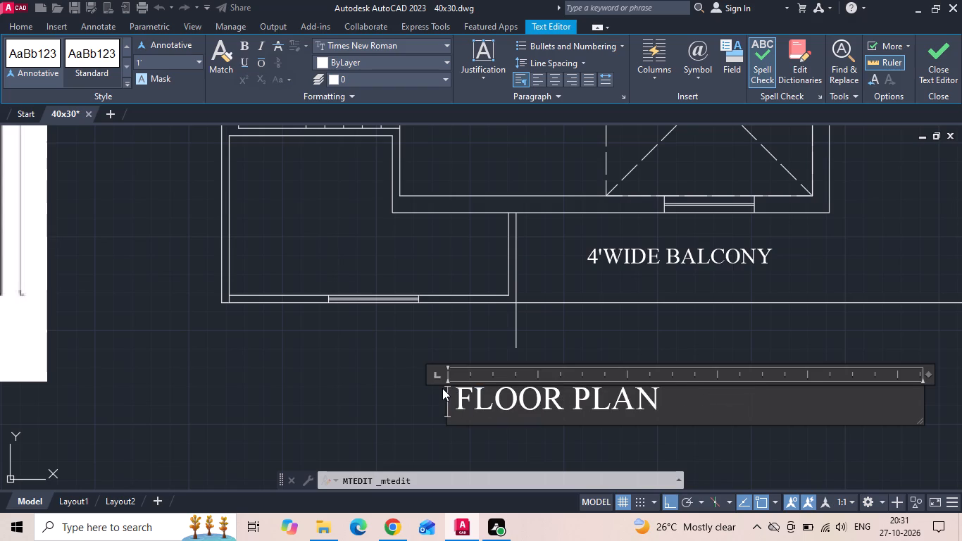
text(SECOND)
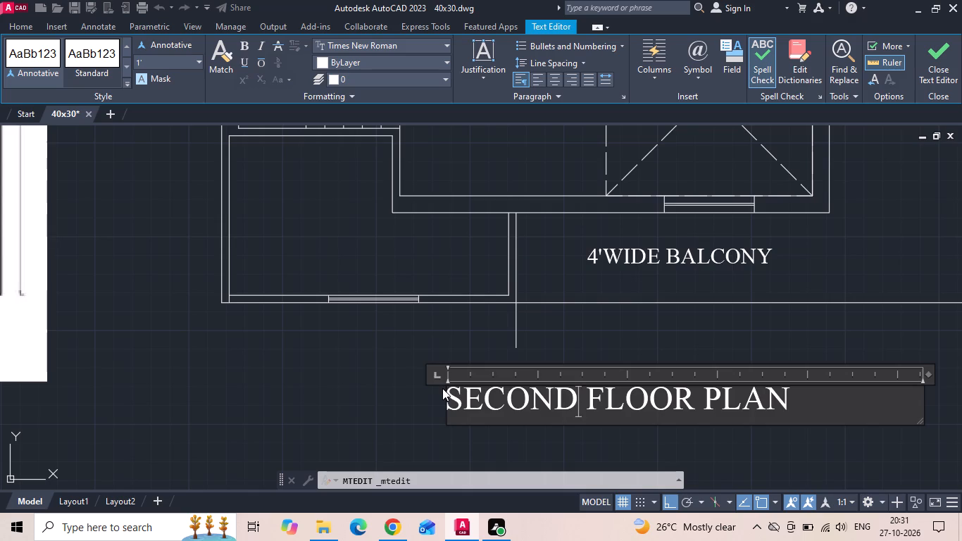
key(Escape)
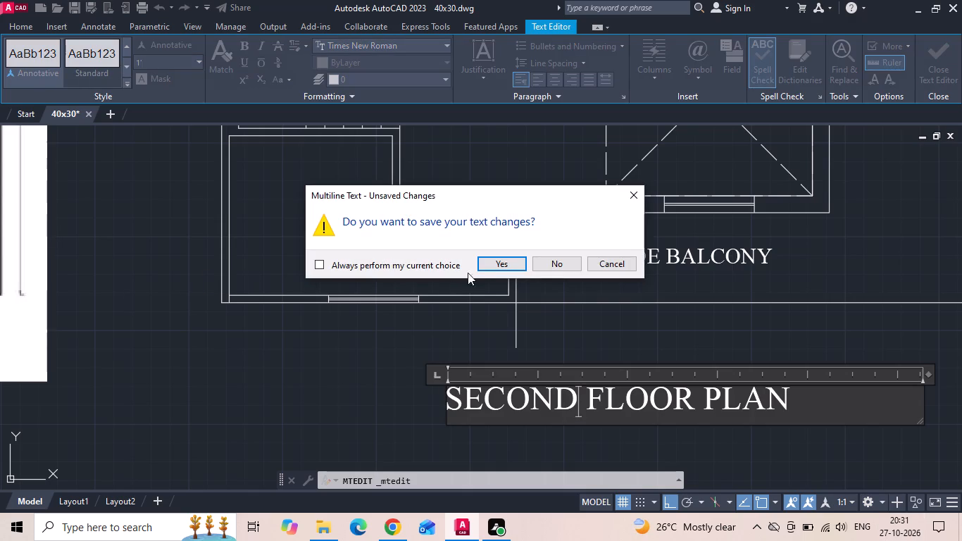
click(477, 263)
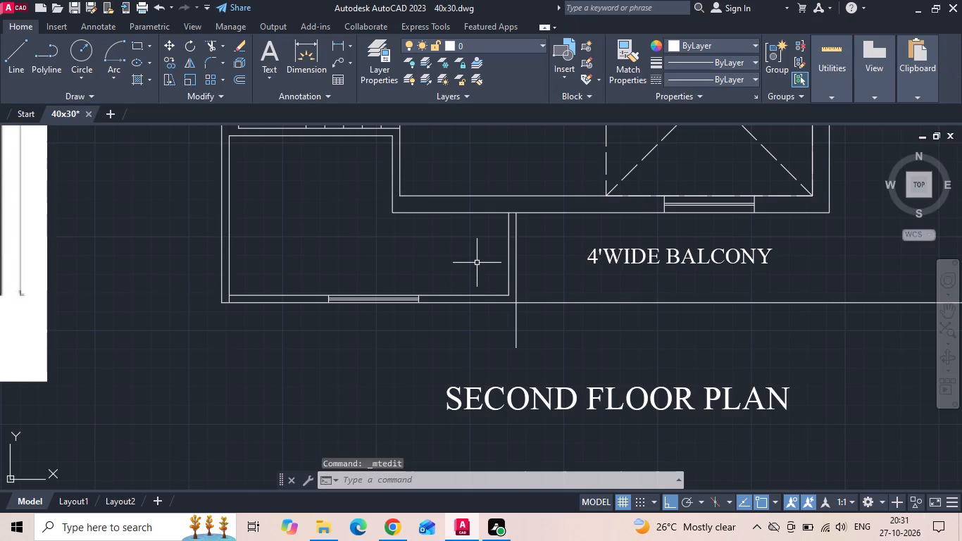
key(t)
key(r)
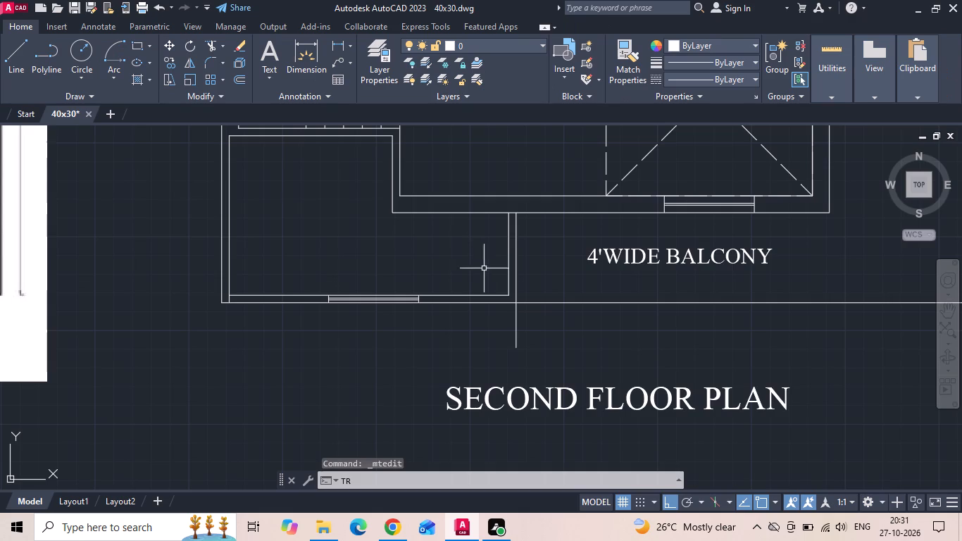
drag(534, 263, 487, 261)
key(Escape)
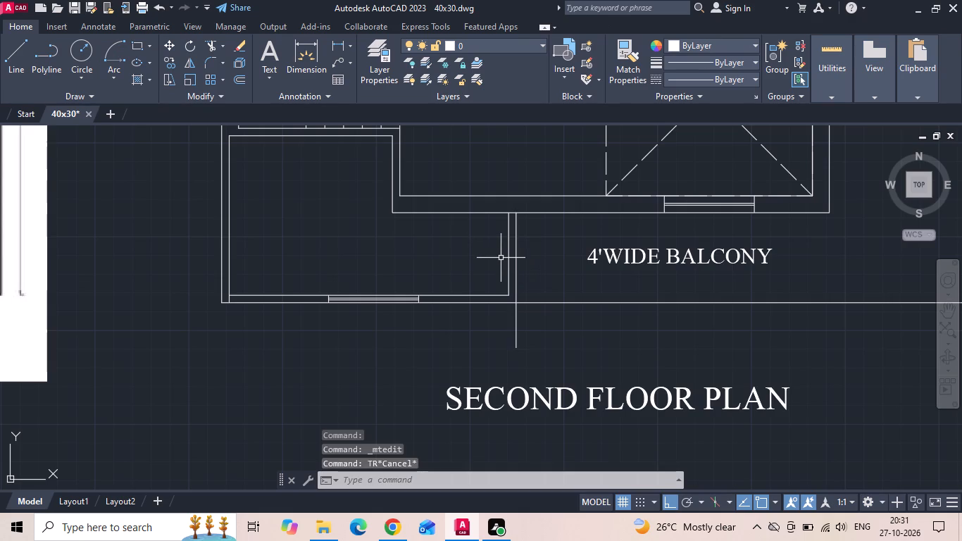
Delete the former kitchen's remaining east wall lines, its inner south wall line and the south window.
drag(537, 270, 501, 276)
click(457, 277)
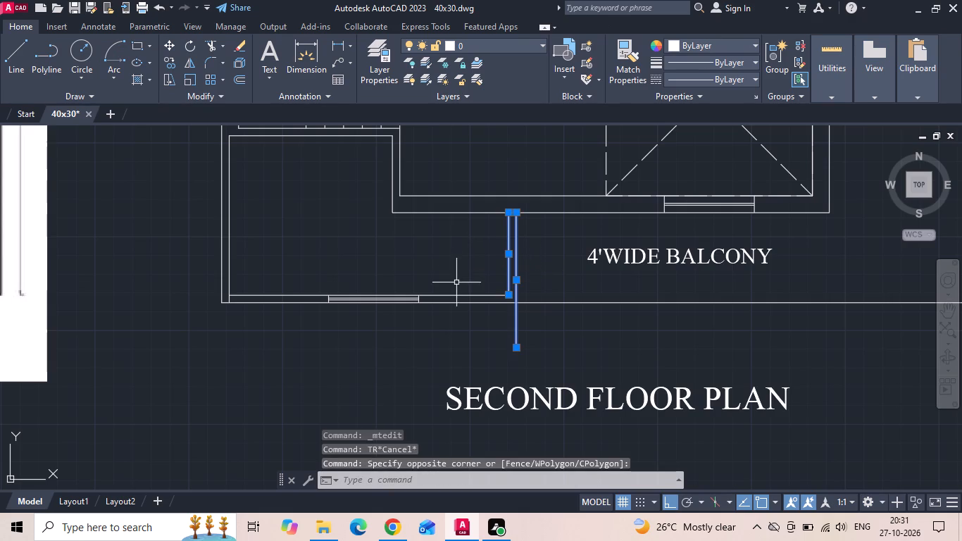
click(444, 293)
scroll(432, 298, up, 2)
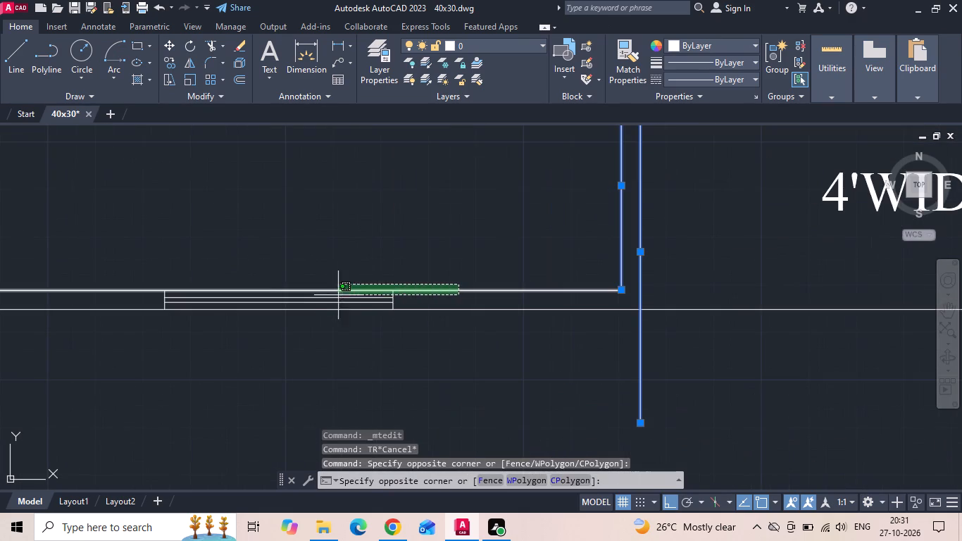
click(149, 302)
key(Delete)
Move the 4'WIDE BALCONY label a short distance west within the balcony.
scroll(464, 321, down, 3)
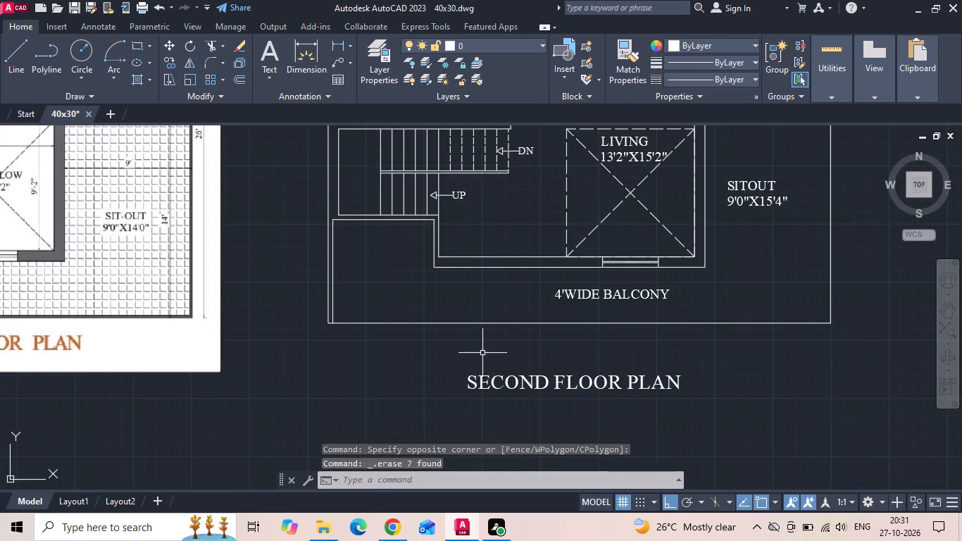
scroll(585, 354, down, 2)
scroll(622, 342, up, 1)
click(611, 328)
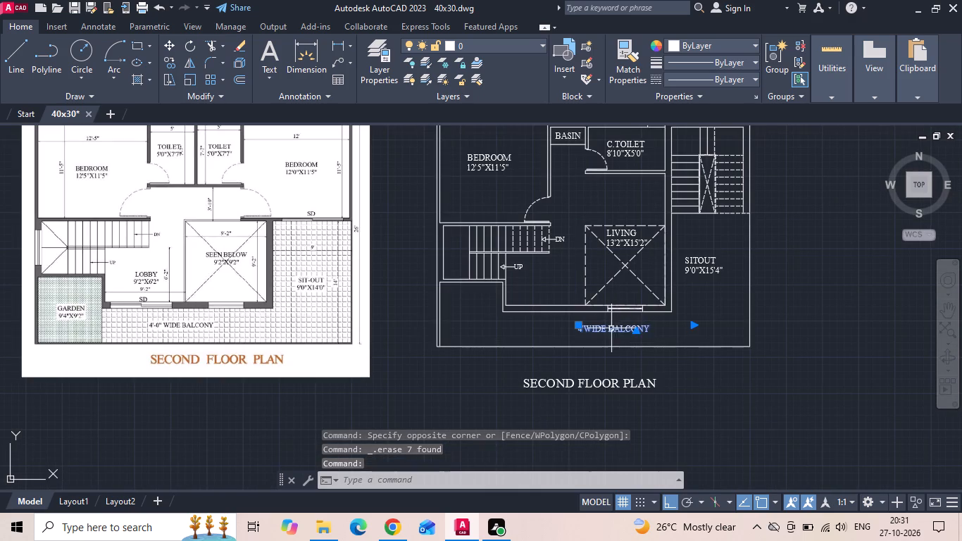
right_click(611, 328)
click(630, 251)
click(696, 383)
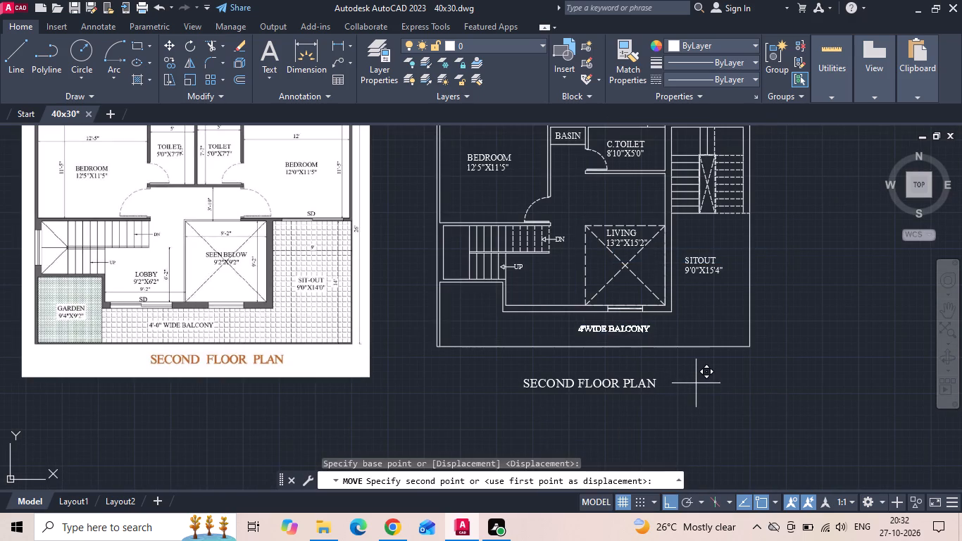
click(675, 383)
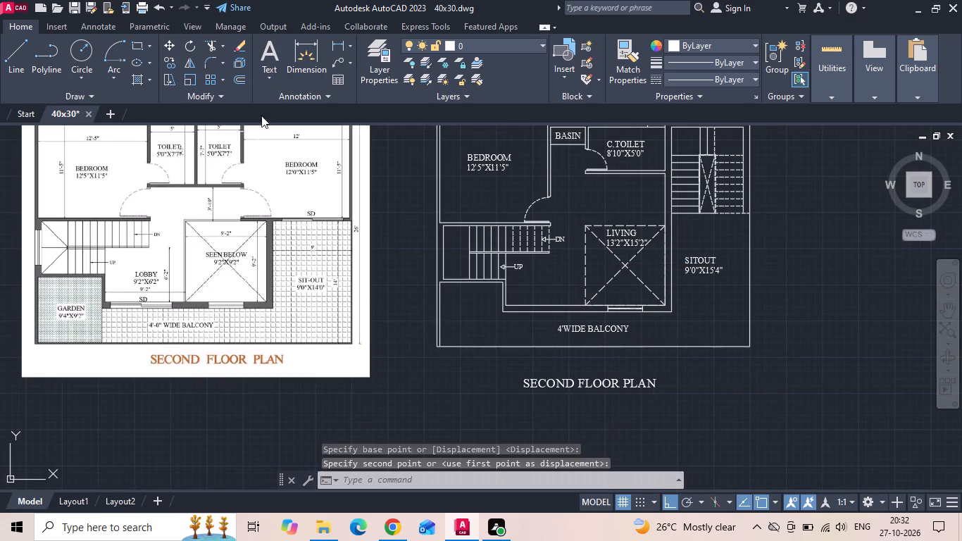
Measure the width of the space below the stairs, between the west boundary wall and the lobby wall.
click(337, 44)
scroll(475, 309, up, 2)
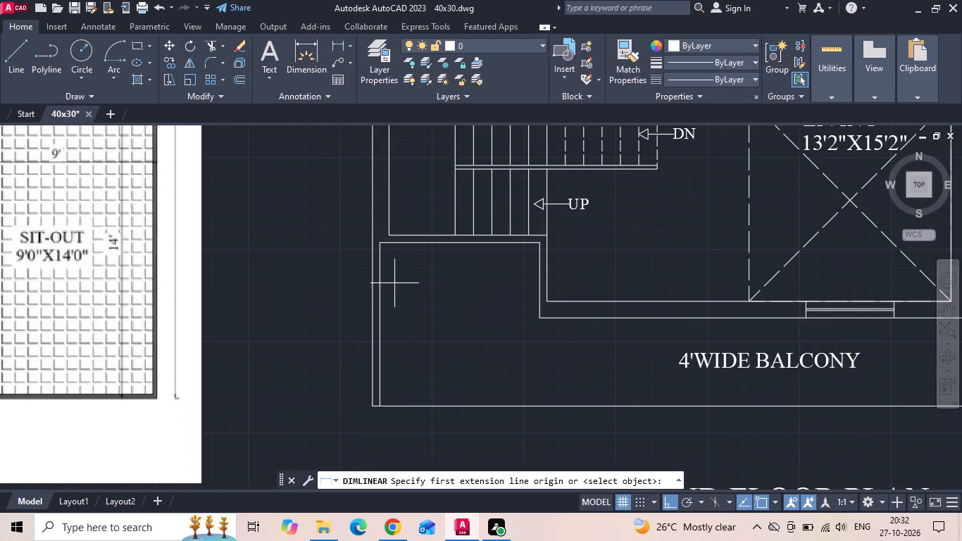
click(385, 266)
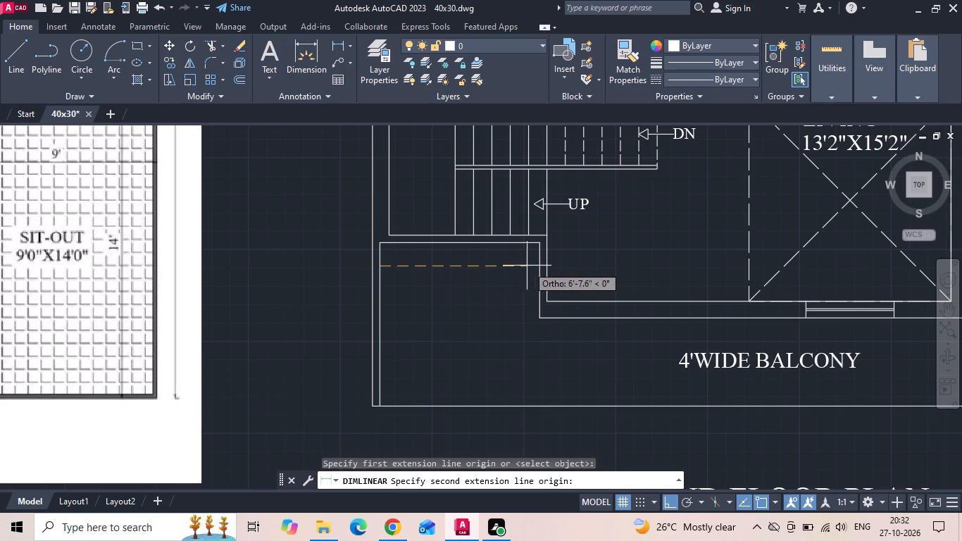
click(540, 266)
scroll(542, 268, down, 2)
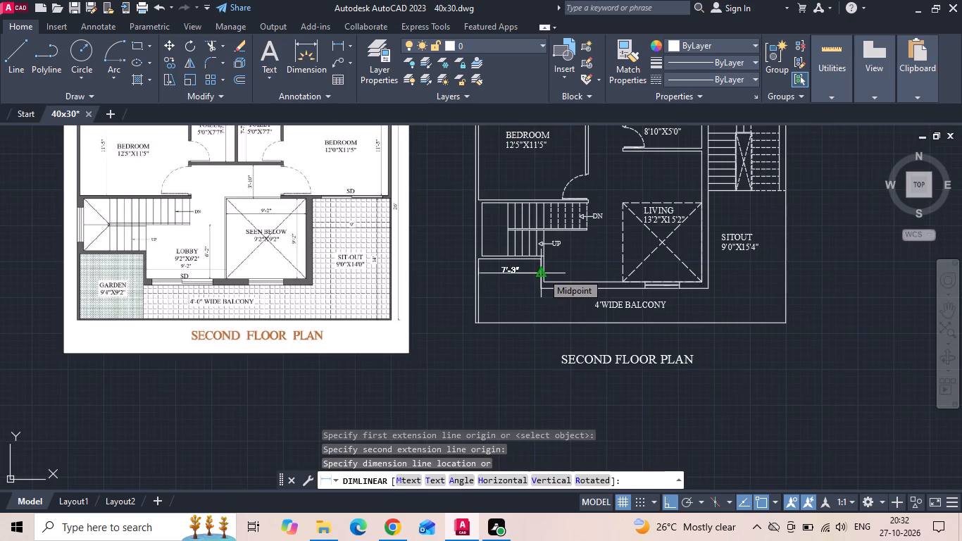
key(Escape)
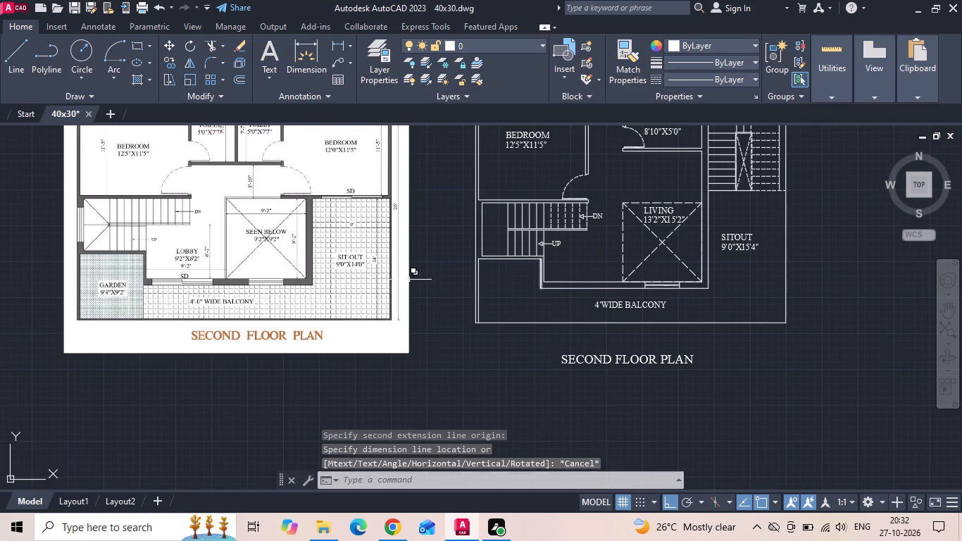
Try to measure the GARDEN area's width on the second floor reference image.
scroll(60, 294, up, 1)
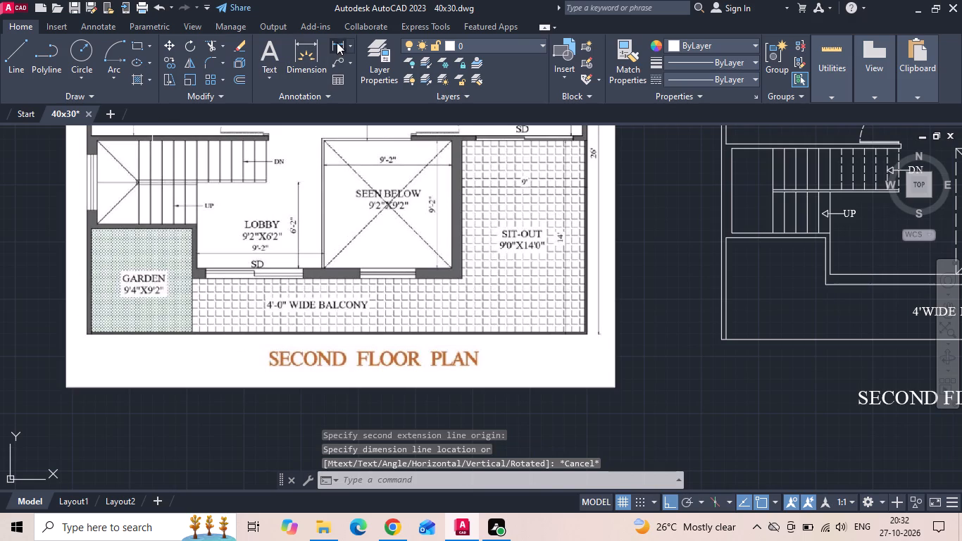
click(337, 42)
scroll(76, 242, up, 1)
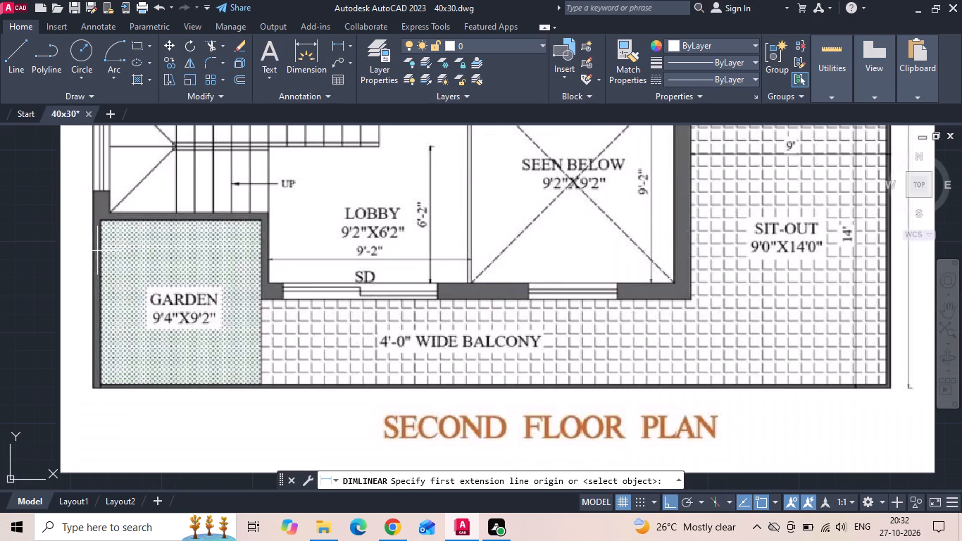
click(100, 254)
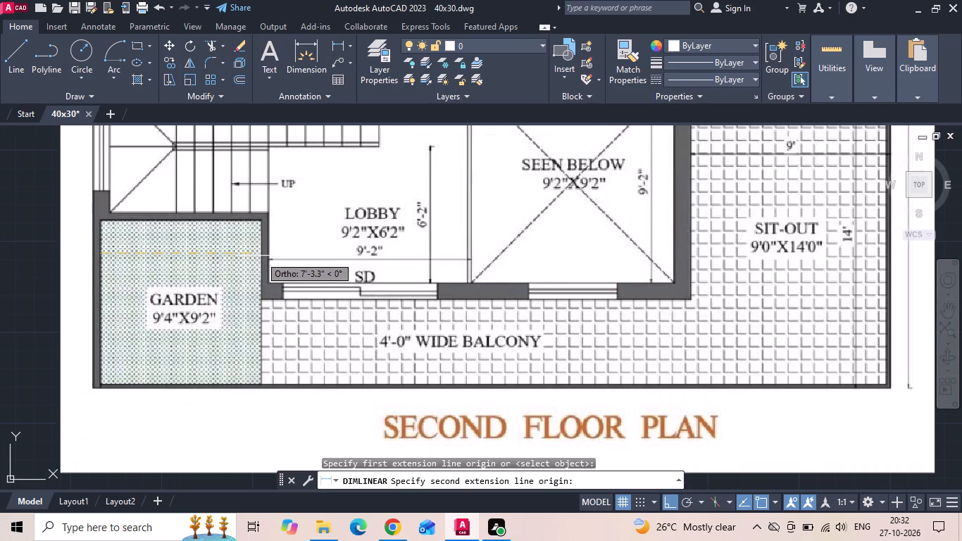
key(Escape)
Measure again the width of the working copy's garden space, from the lobby wall's outer face to the west wall.
scroll(201, 290, down, 2)
scroll(588, 289, up, 2)
key(space)
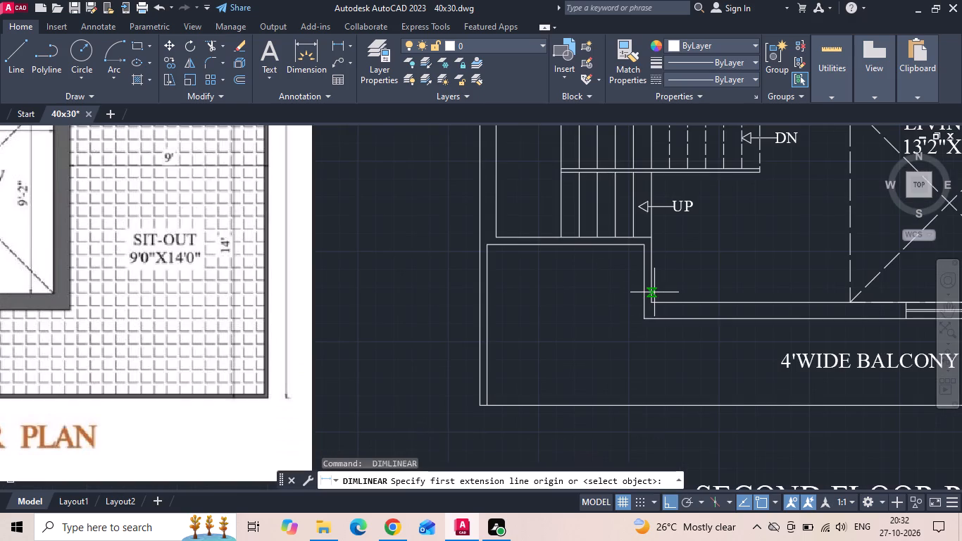
click(644, 287)
click(486, 280)
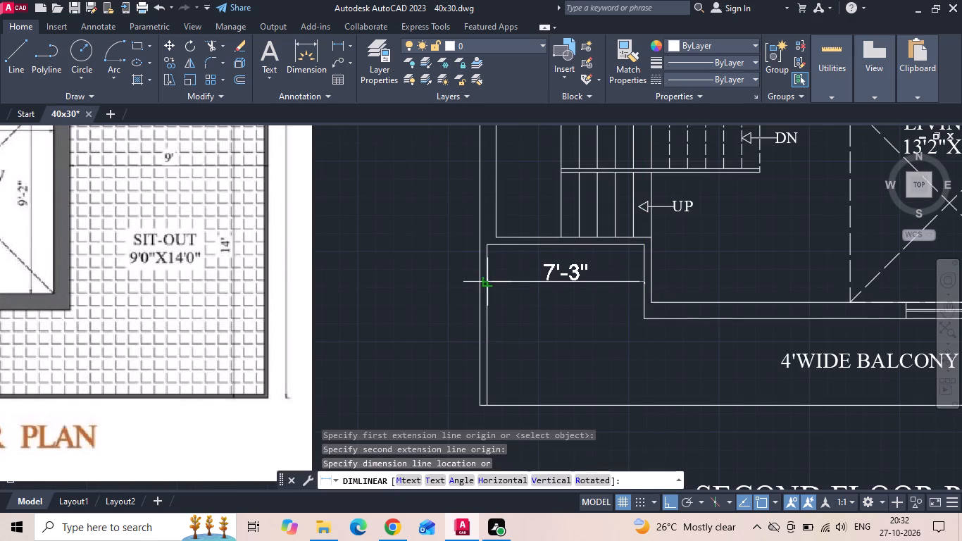
scroll(542, 277, down, 2)
key(Escape)
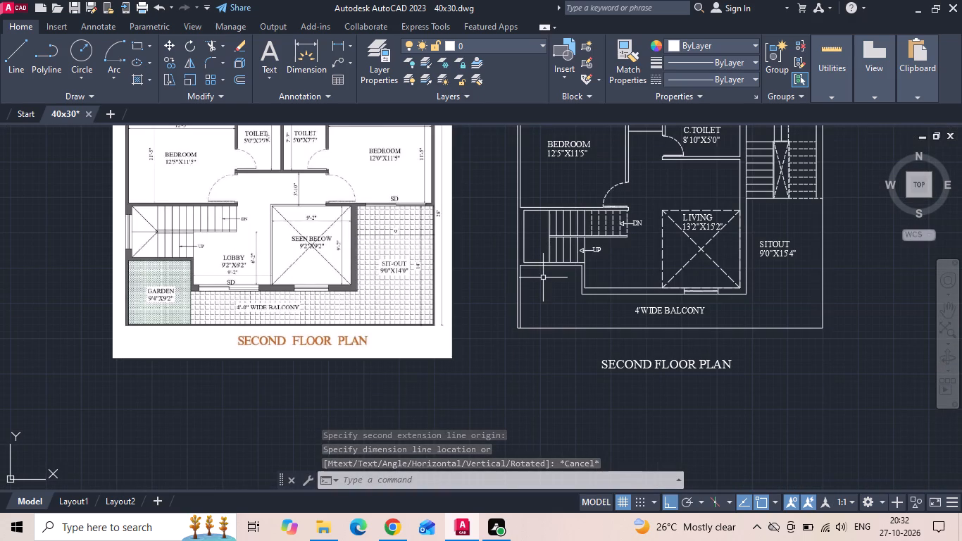
Extend the lobby's outer west wall line south to the balcony edge, closing off the garden area.
text(EX)
key(space)
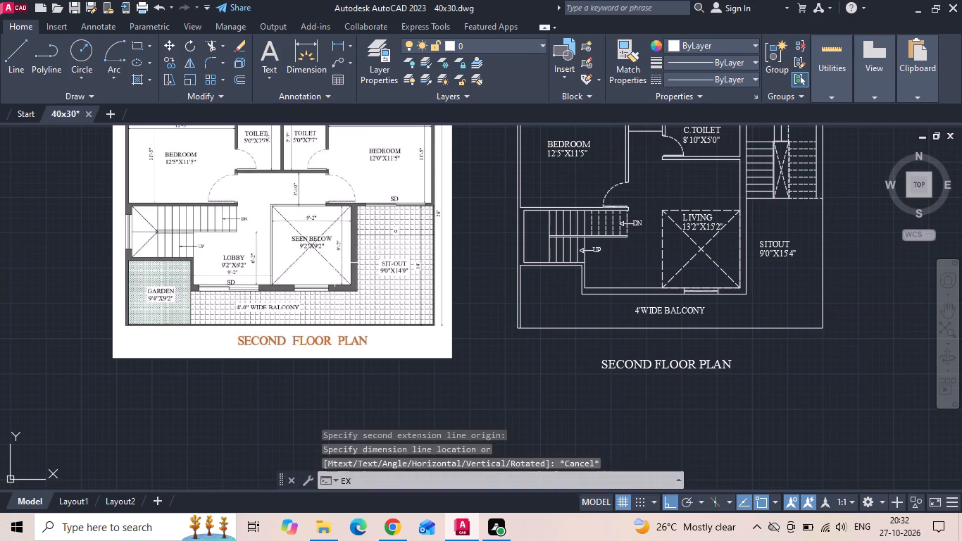
click(583, 286)
click(648, 342)
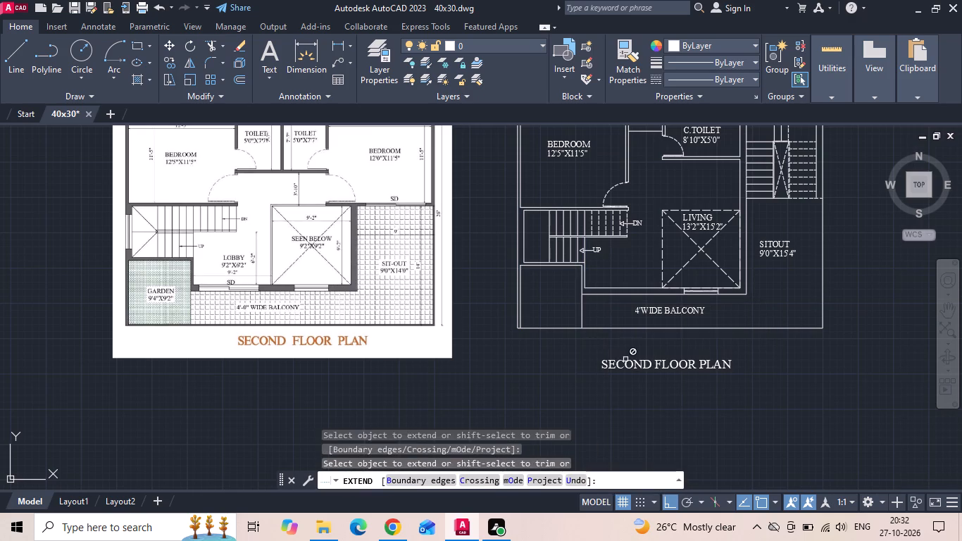
key(Escape)
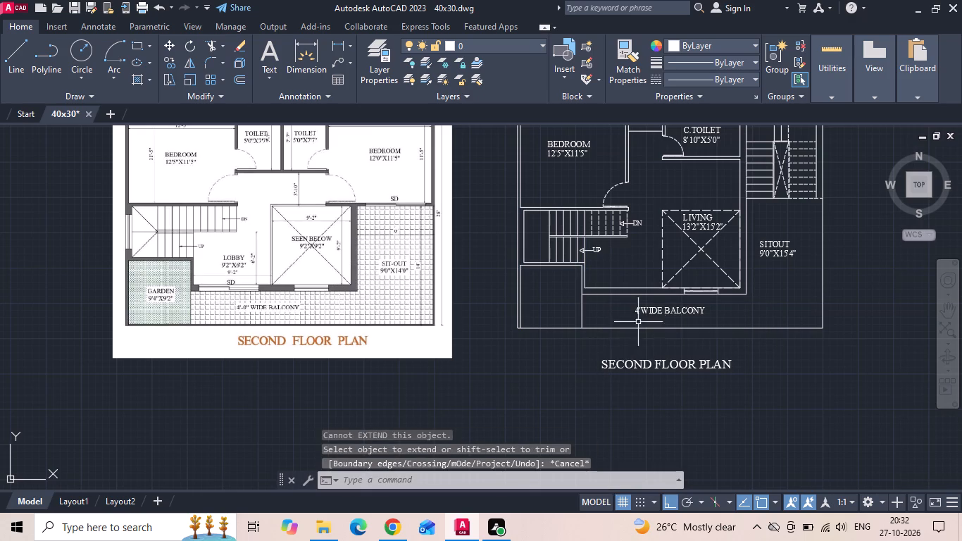
Measure the height and width of the dashed, crossed square in the former living area with linear dimensions.
middle_drag(648, 297, 650, 319)
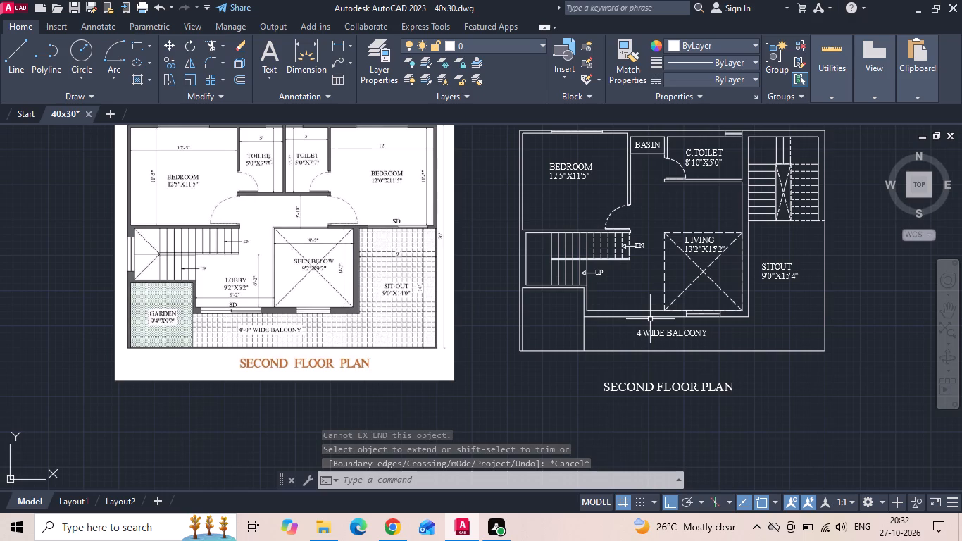
scroll(689, 230, up, 1)
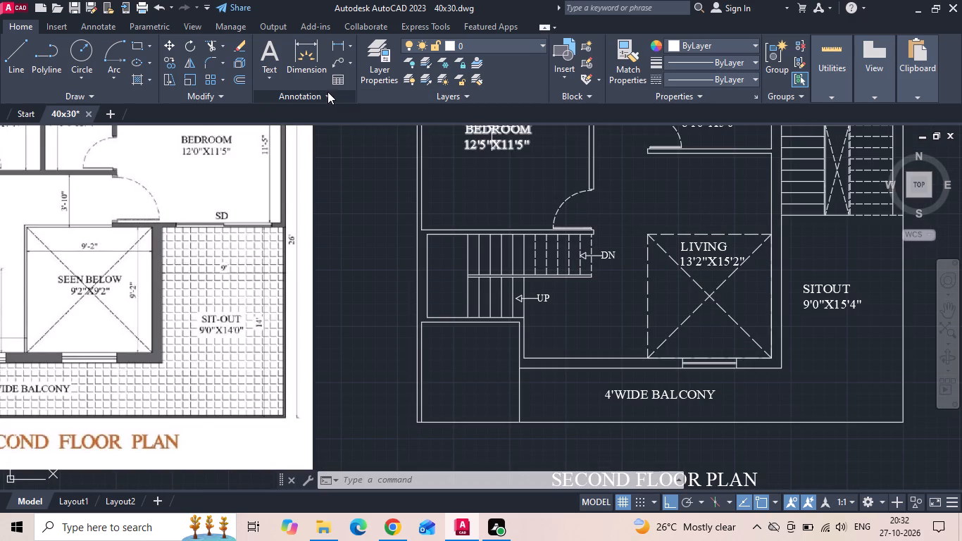
click(333, 45)
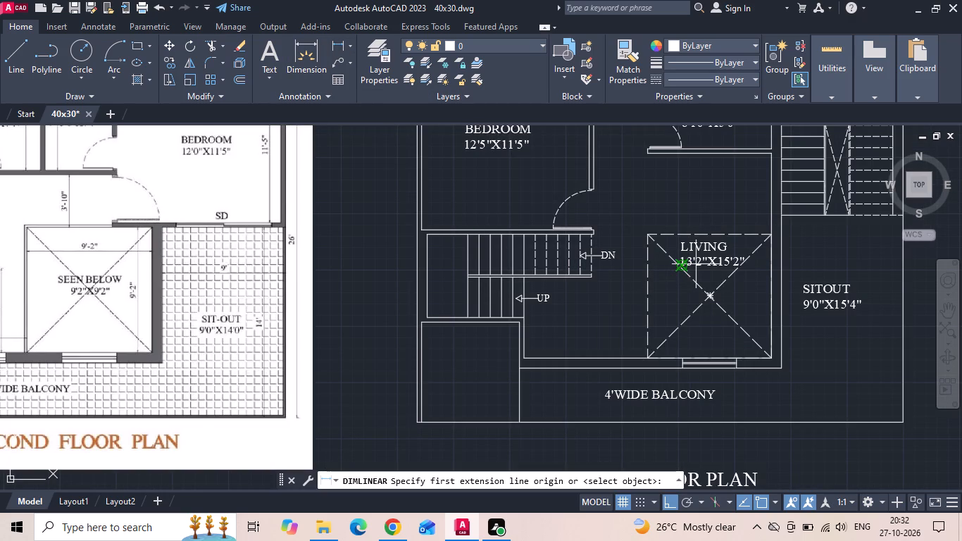
click(764, 235)
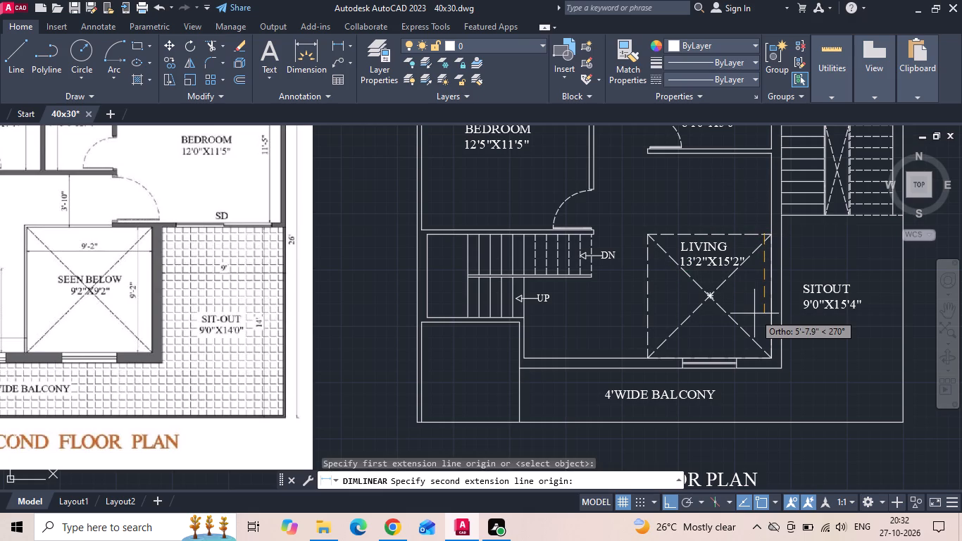
click(759, 359)
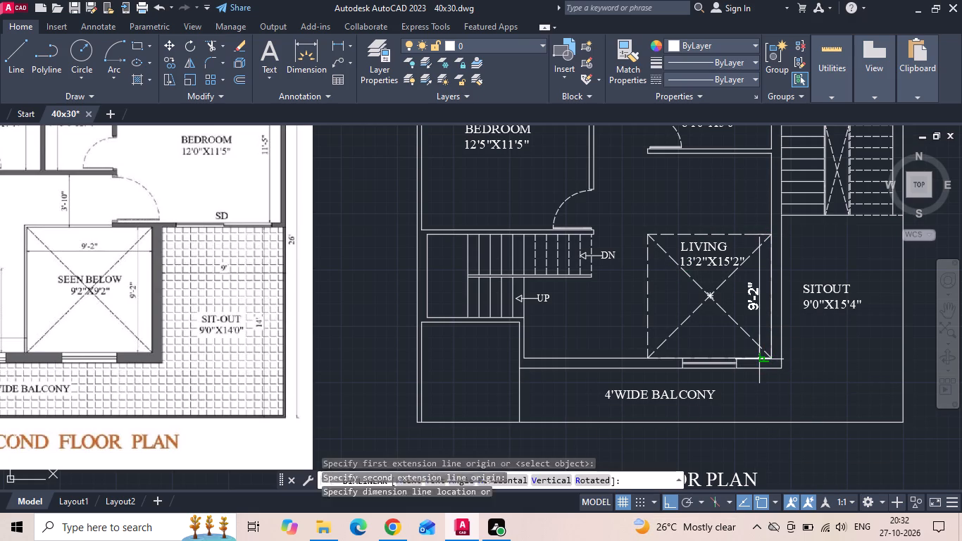
key(Escape)
key(space)
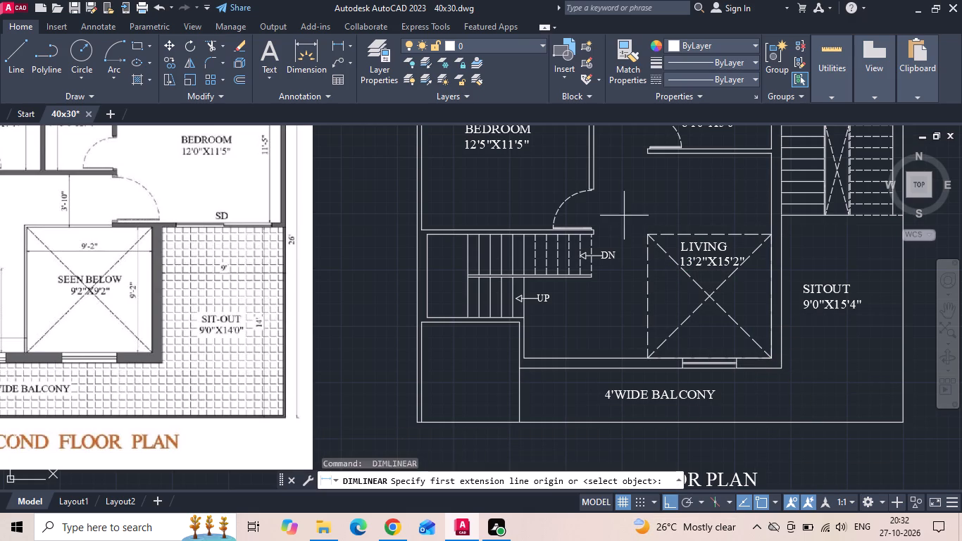
click(644, 233)
click(771, 233)
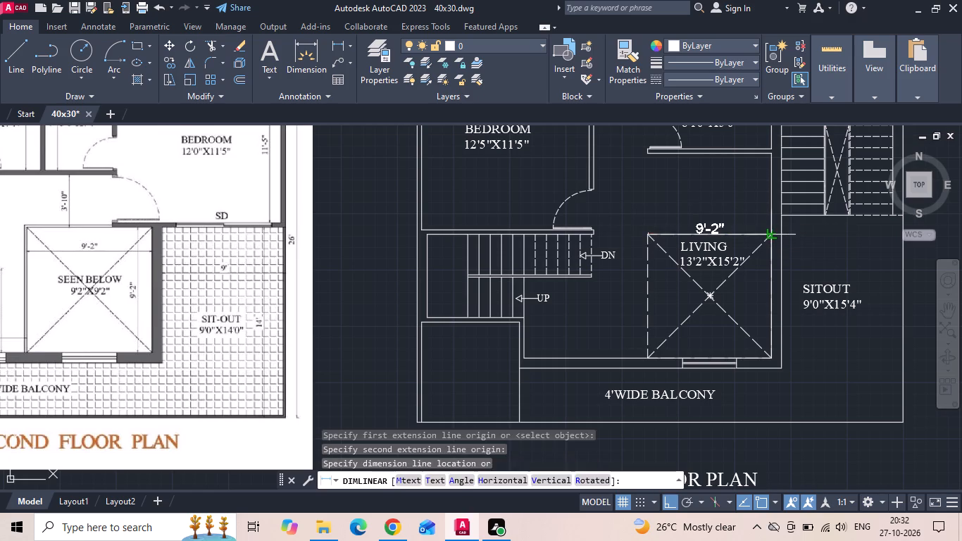
key(Escape)
Delete the LIVING 13'2"X15'2" label from the dashed, crossed square in the working copy.
scroll(769, 254, down, 1)
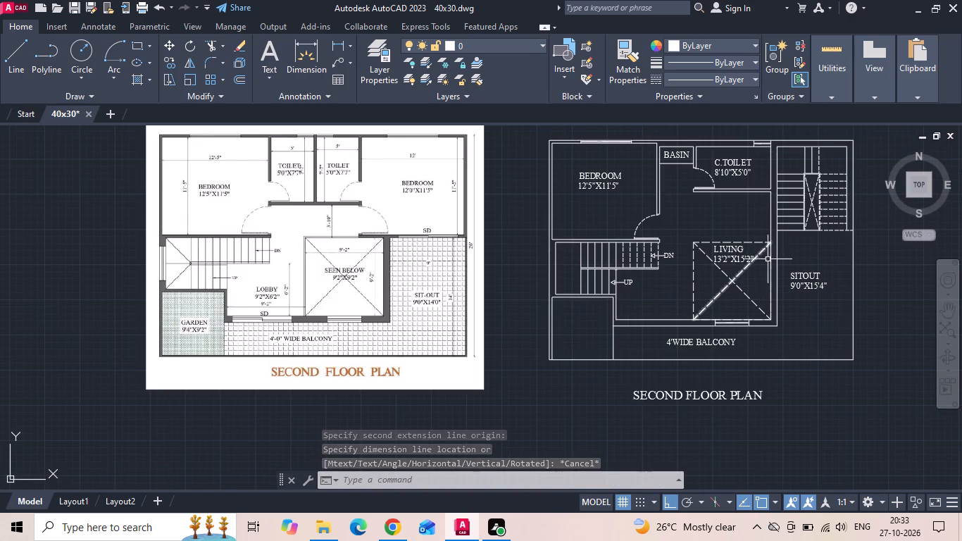
scroll(811, 249, up, 2)
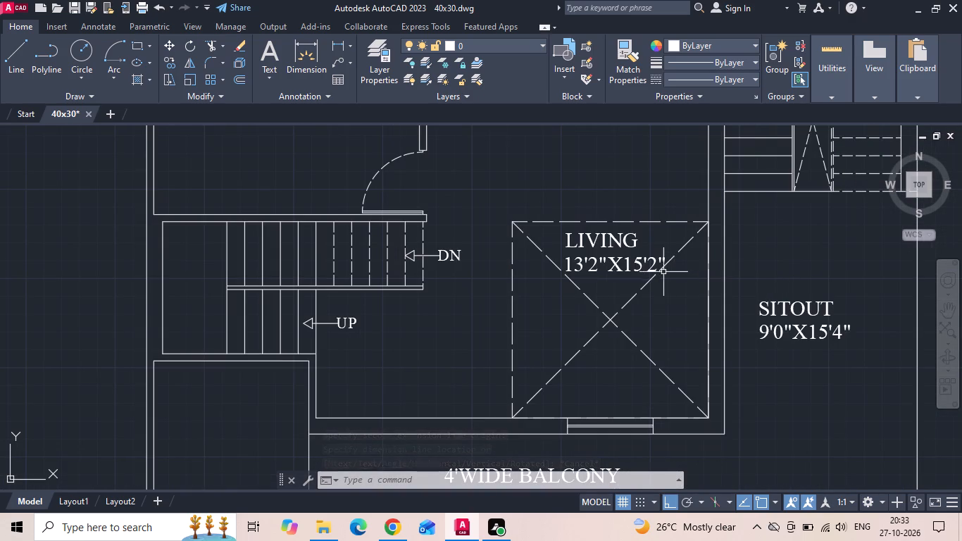
click(651, 255)
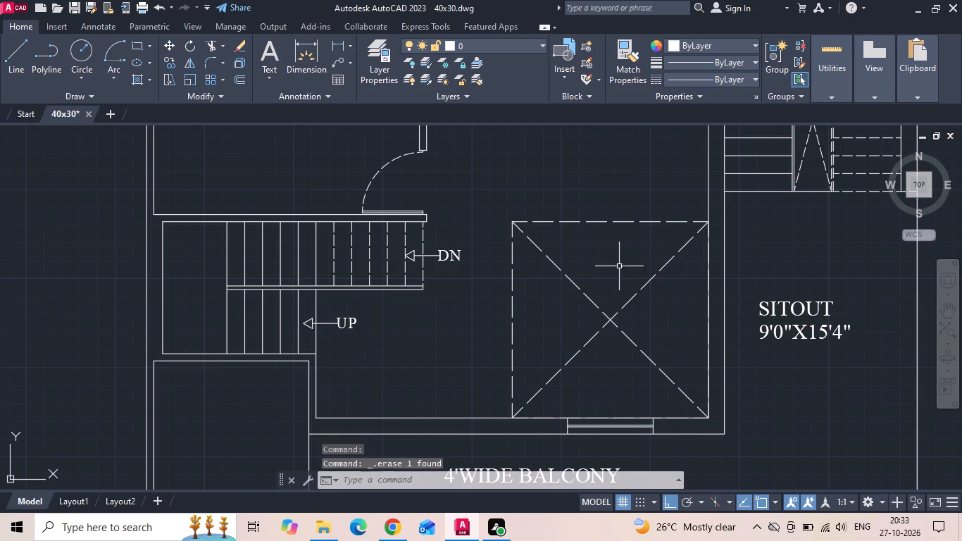
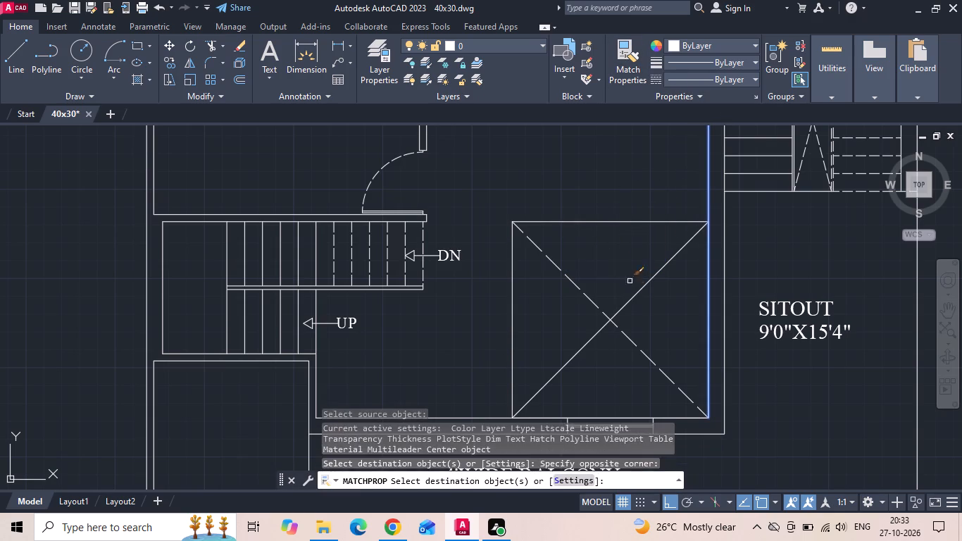
Delete both diagonals from the crossed square in the former living area of the working copy.
drag(646, 327, 596, 349)
click(584, 353)
key(Delete)
drag(633, 330, 618, 331)
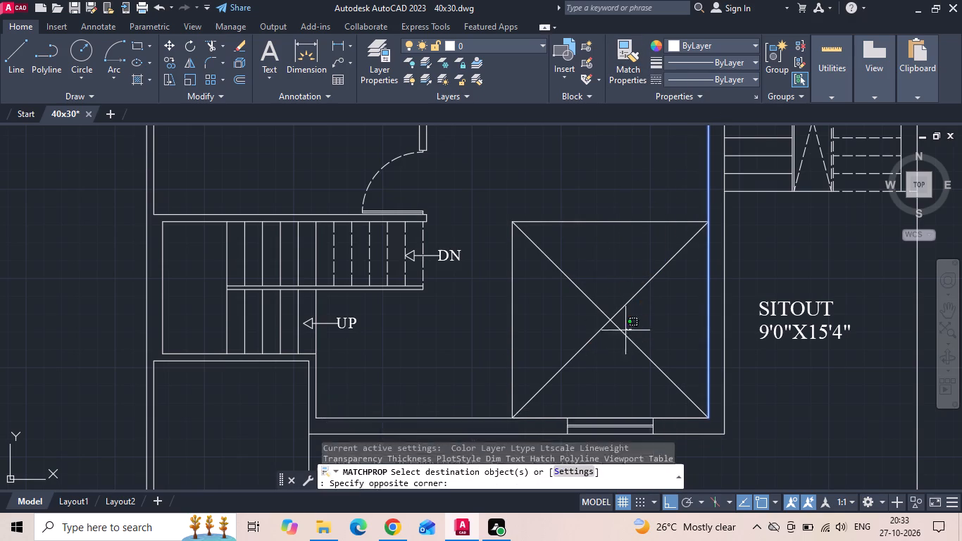
drag(618, 331, 615, 332)
key(Escape)
drag(639, 313, 608, 335)
click(580, 338)
key(Delete)
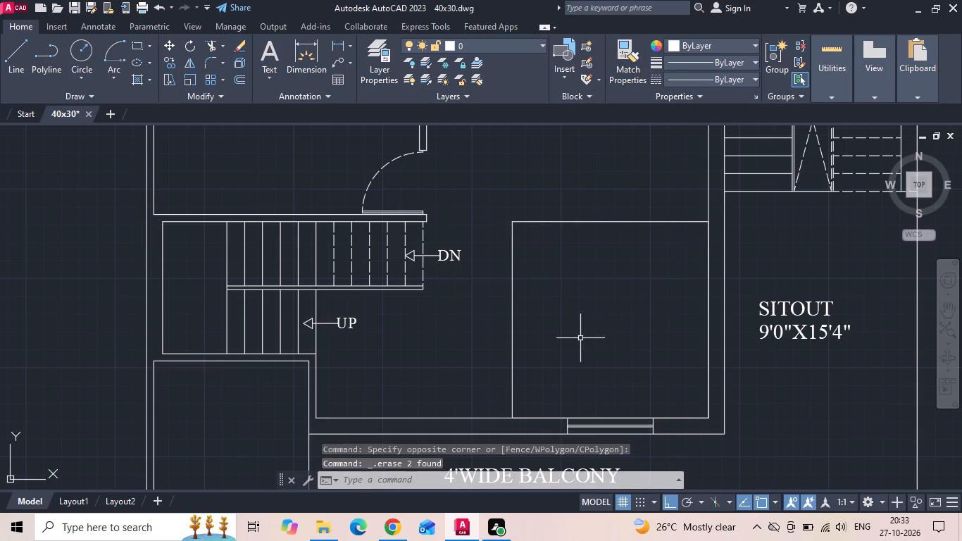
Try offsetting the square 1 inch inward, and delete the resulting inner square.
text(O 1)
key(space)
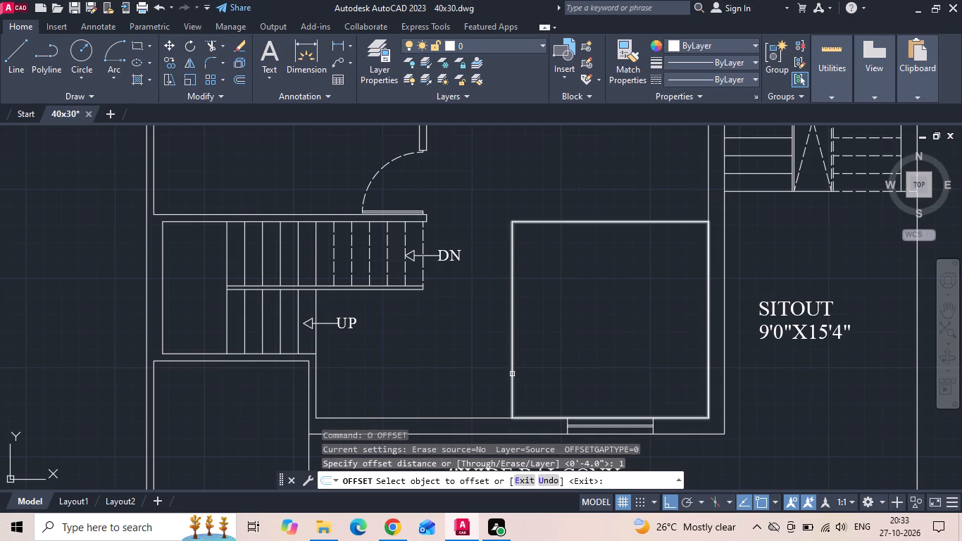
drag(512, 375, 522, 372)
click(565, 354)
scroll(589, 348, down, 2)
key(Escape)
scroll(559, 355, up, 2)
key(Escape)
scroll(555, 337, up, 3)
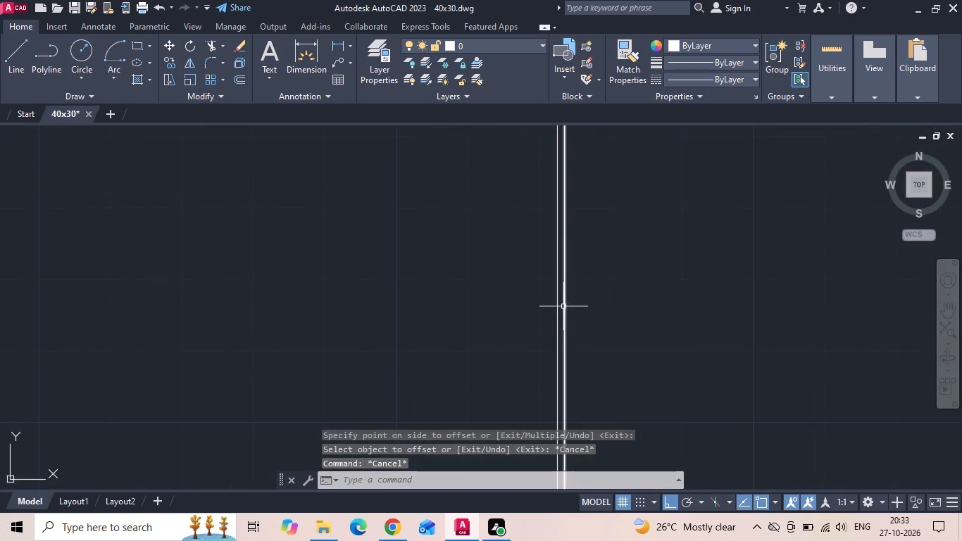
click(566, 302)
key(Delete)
Offset the square in the former living area 2 inches inward.
text(O 2)
key(space)
drag(558, 327, 594, 310)
click(623, 292)
scroll(649, 341, down, 4)
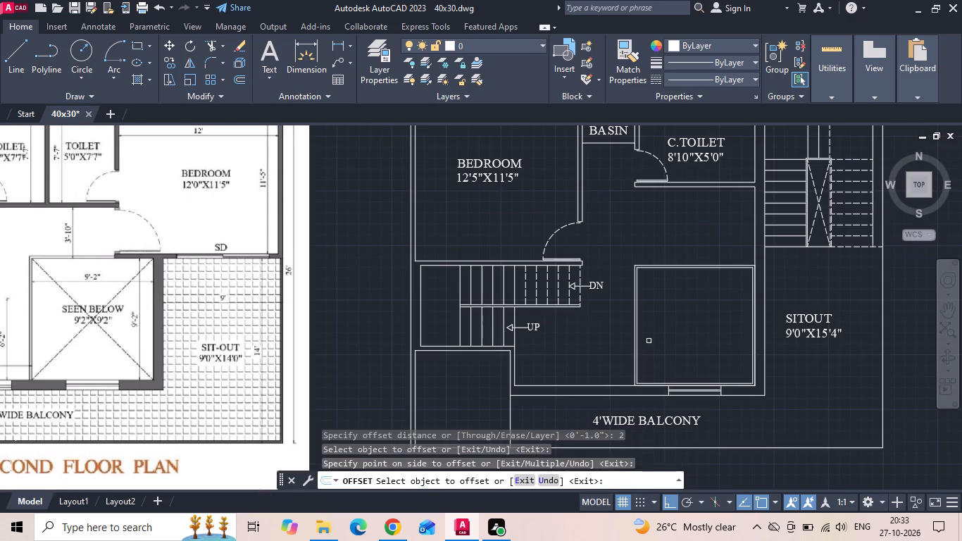
key(Escape)
Draw two crossing diagonal lines between opposite corners of the inner square.
text(L)
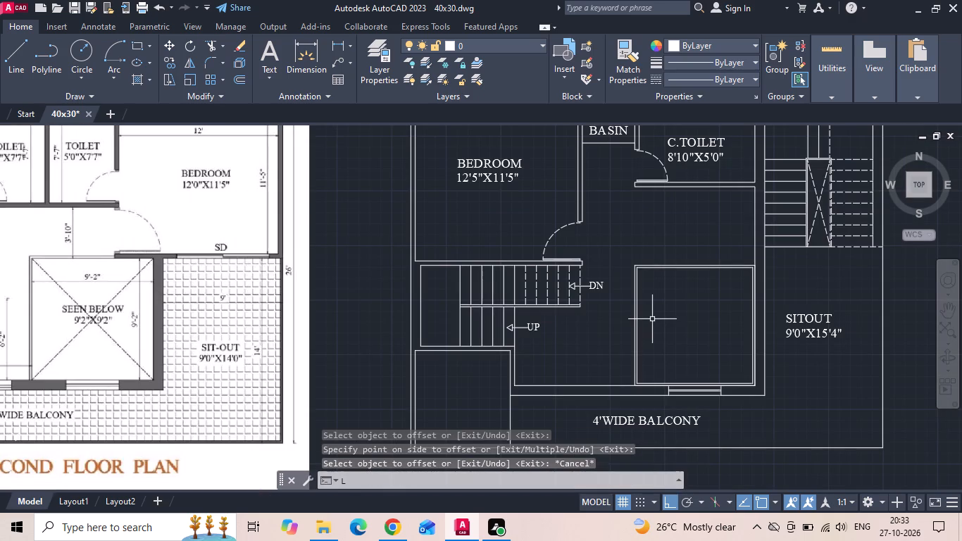
key(space)
scroll(635, 310, up, 2)
click(638, 213)
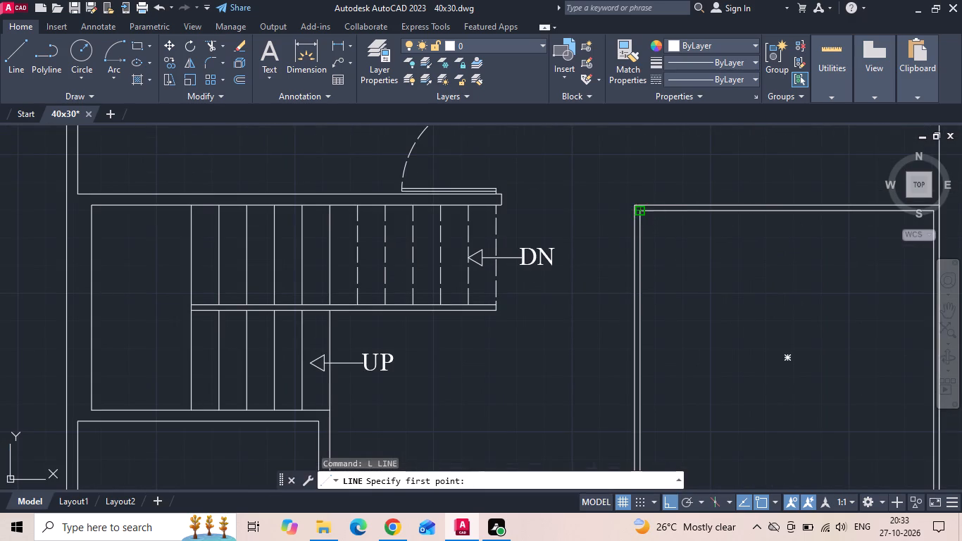
scroll(611, 278, down, 2)
scroll(702, 384, up, 4)
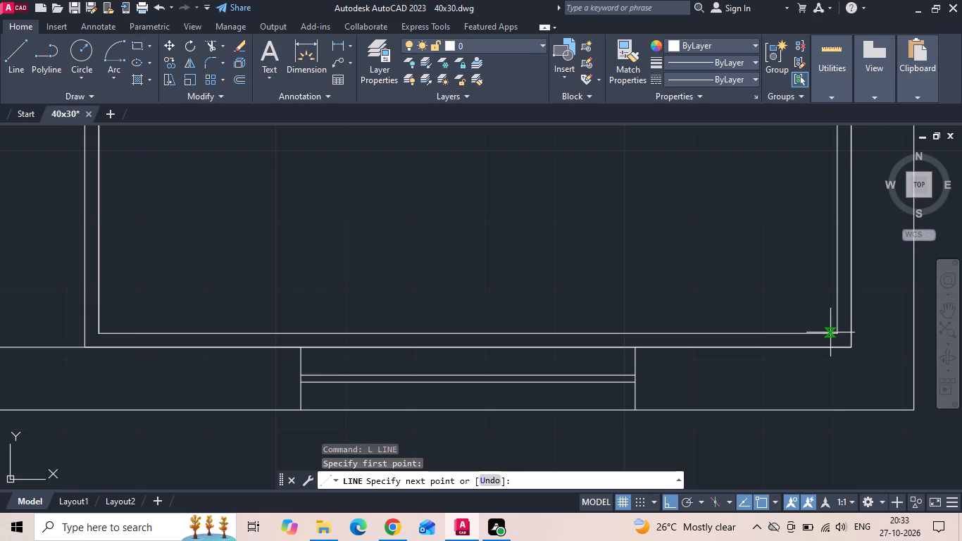
click(837, 332)
key(space)
key(space)
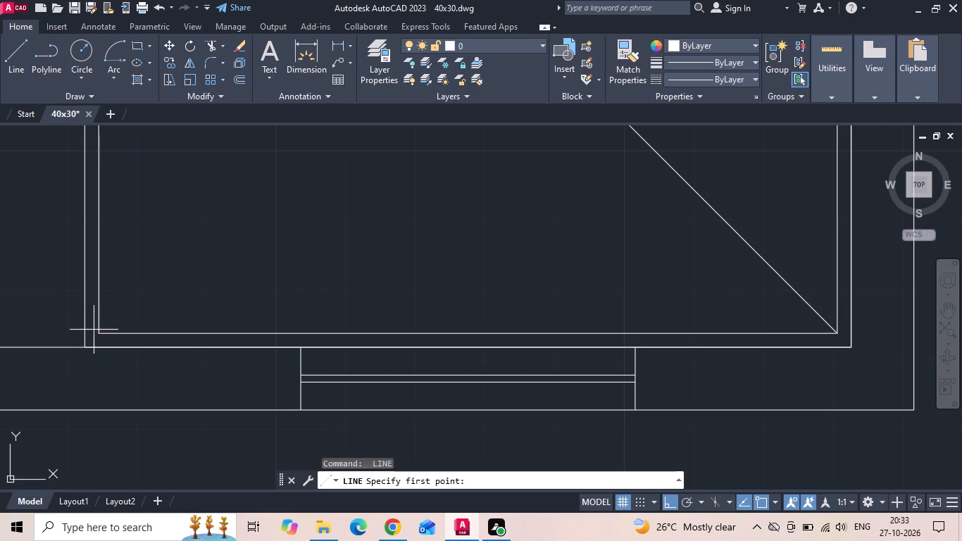
click(102, 333)
scroll(305, 379, down, 3)
scroll(446, 193, up, 2)
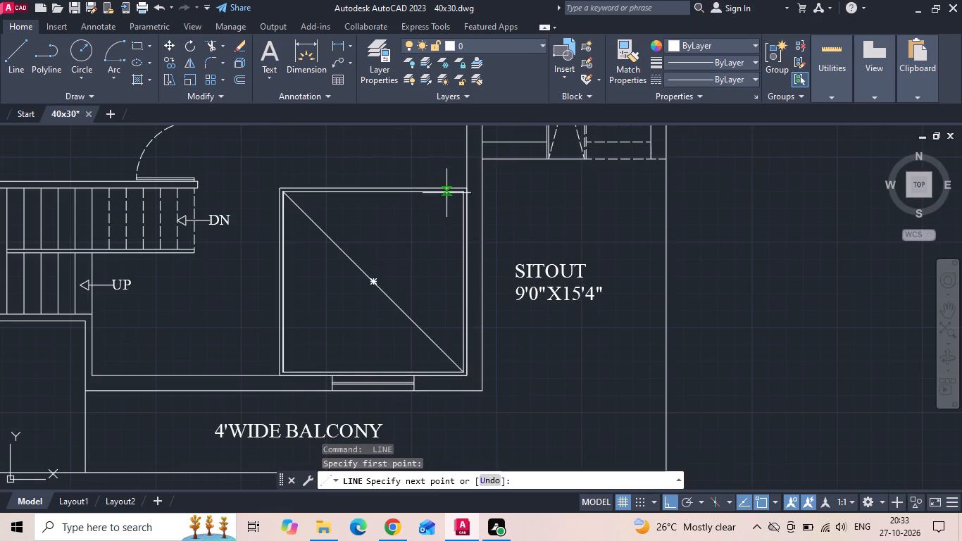
click(483, 192)
key(Escape)
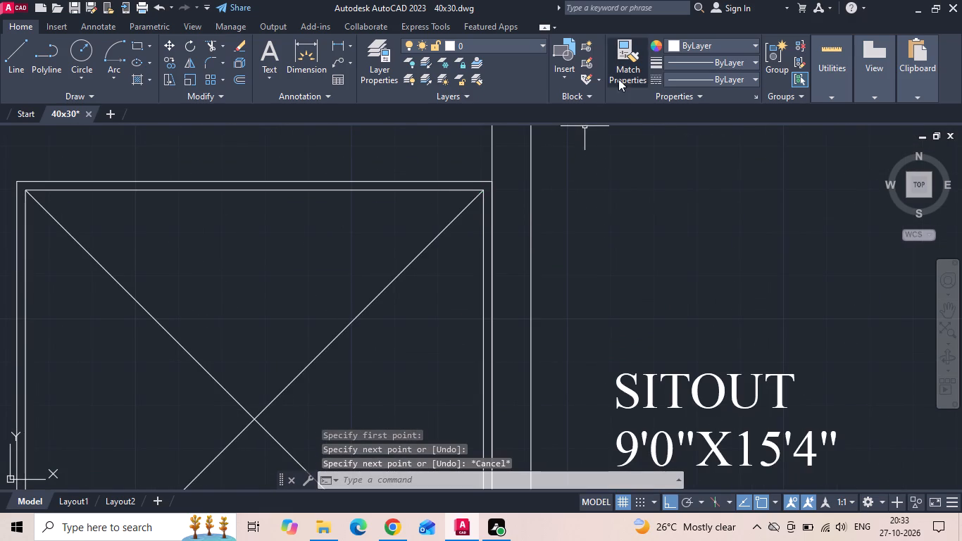
Match the properties of the sitout staircase's dashed tread line onto the square's two diagonals.
click(618, 78)
scroll(679, 282, down, 3)
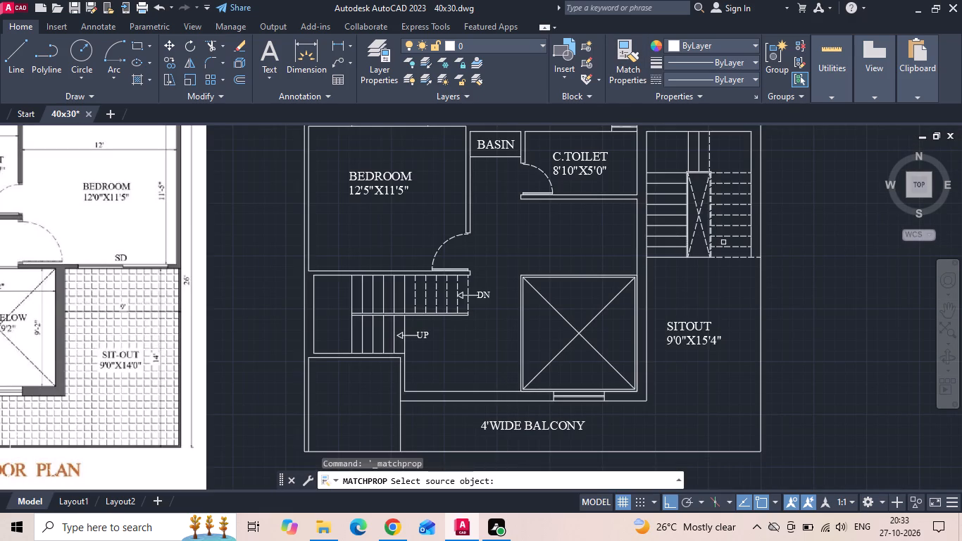
click(725, 246)
drag(600, 338, 590, 338)
click(547, 335)
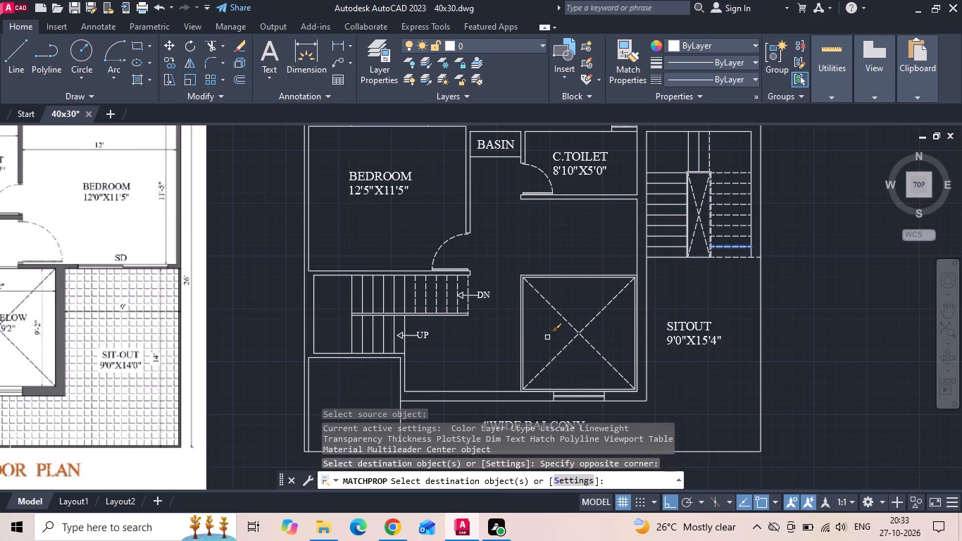
key(Delete)
key(Escape)
Draw a horizontal line from the bedroom south wall's lower face at the DN stair end to the outer east wall.
text(L)
key(space)
scroll(532, 286, up, 3)
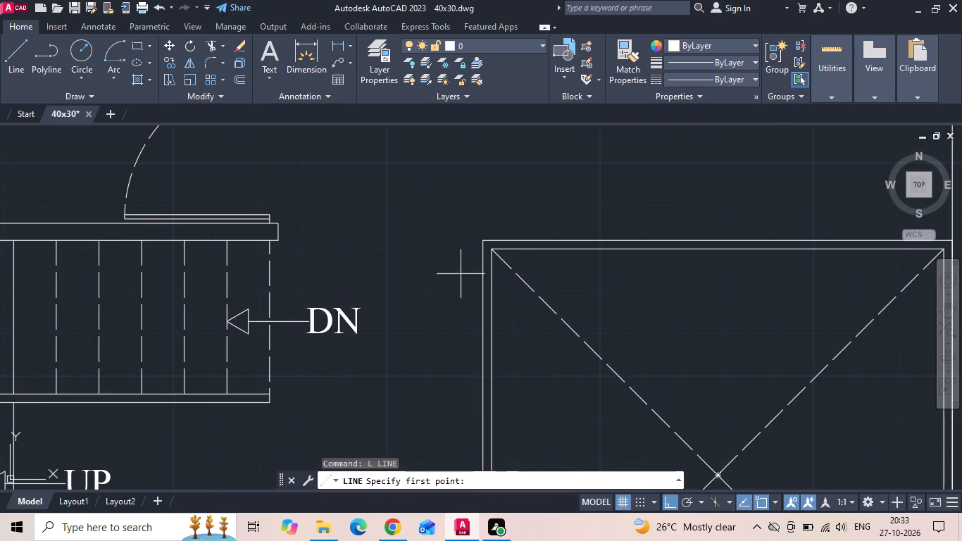
click(277, 240)
scroll(266, 250, down, 1)
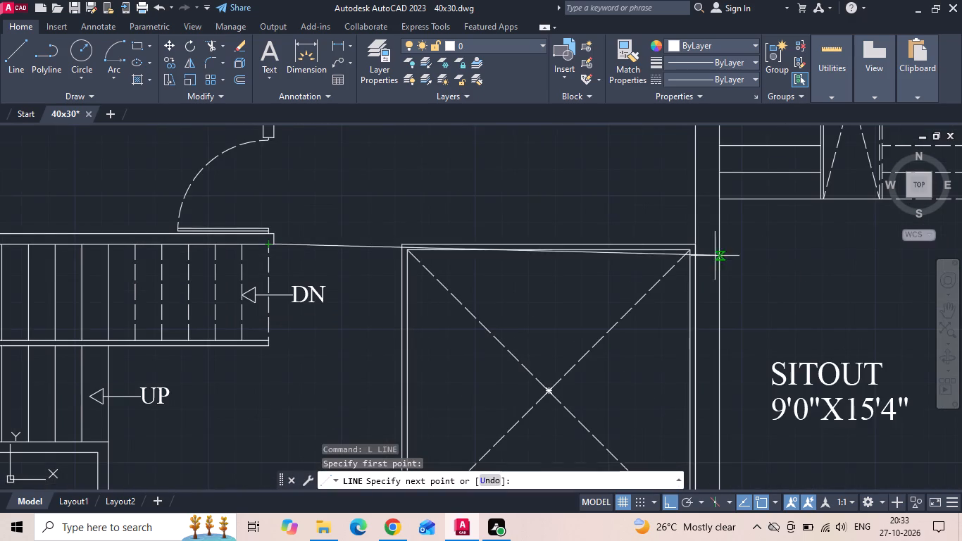
middle_drag(794, 244, 520, 317)
scroll(500, 328, down, 1)
scroll(610, 325, up, 1)
scroll(711, 319, down, 3)
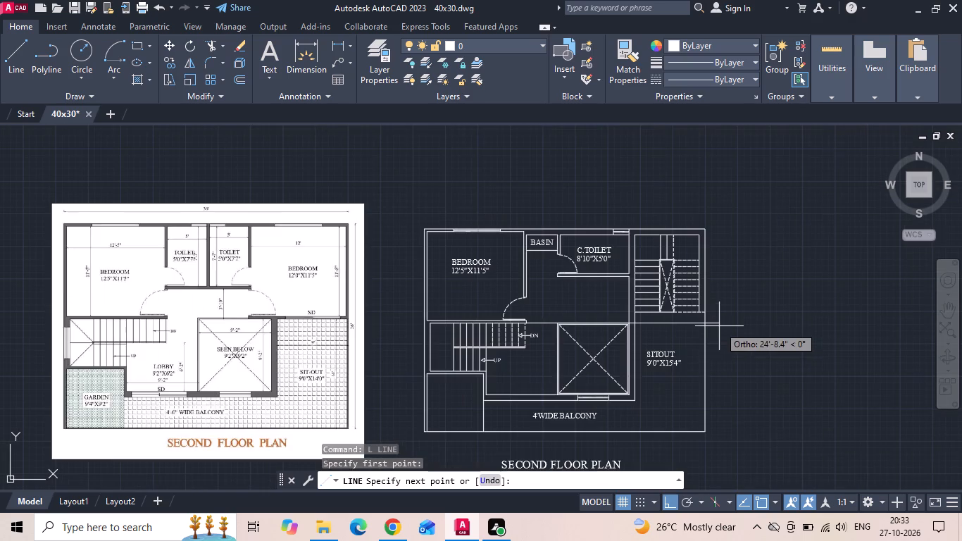
scroll(699, 325, up, 3)
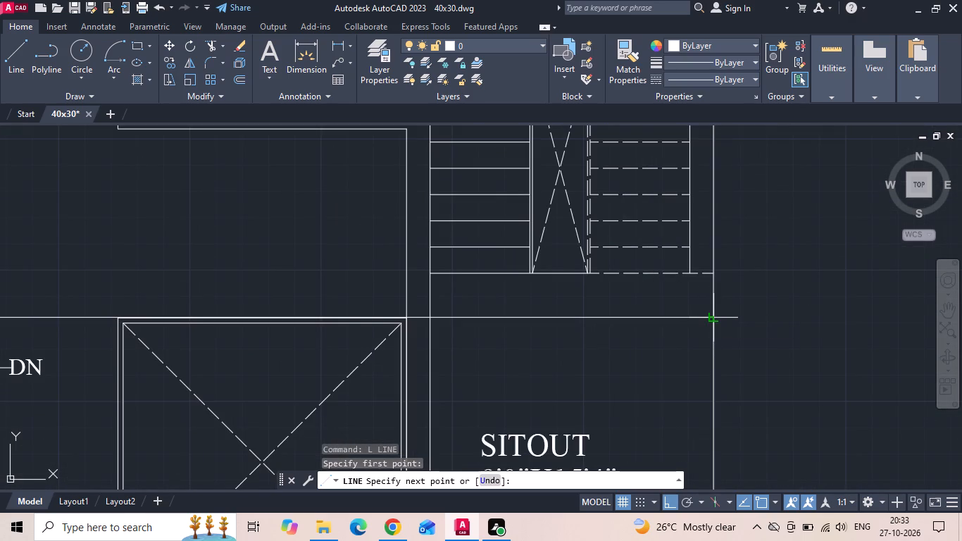
click(716, 315)
key(Escape)
scroll(704, 323, down, 2)
key(Escape)
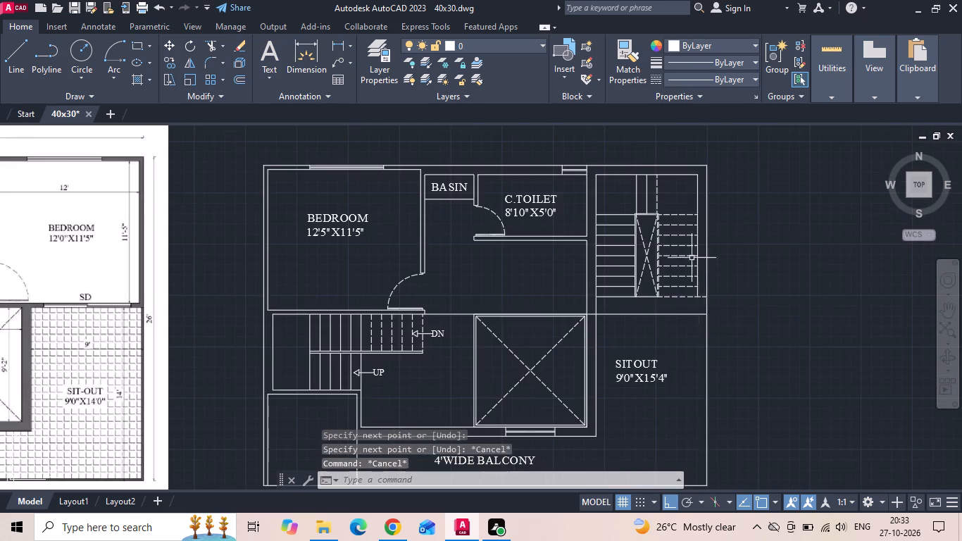
Trim the sitout staircase lines and the adjoining wall line with a diagonal fence across the staircase.
scroll(699, 203, up, 1)
click(700, 199)
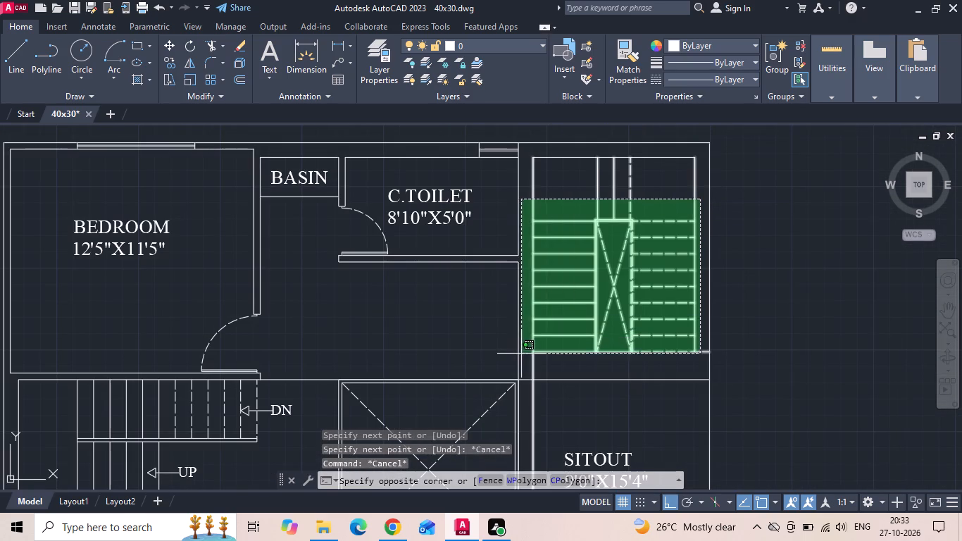
click(523, 354)
key(Escape)
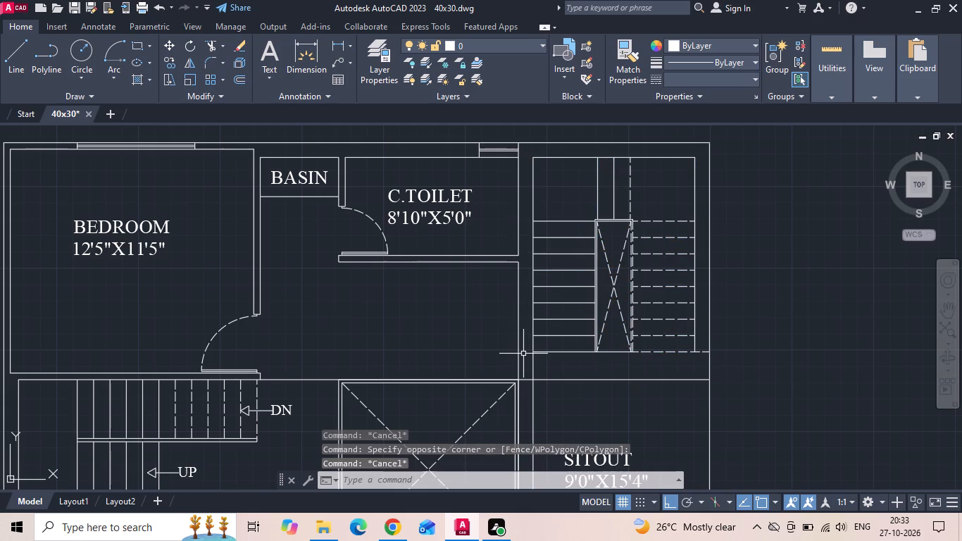
text(TR)
key(space)
drag(527, 368, 533, 367)
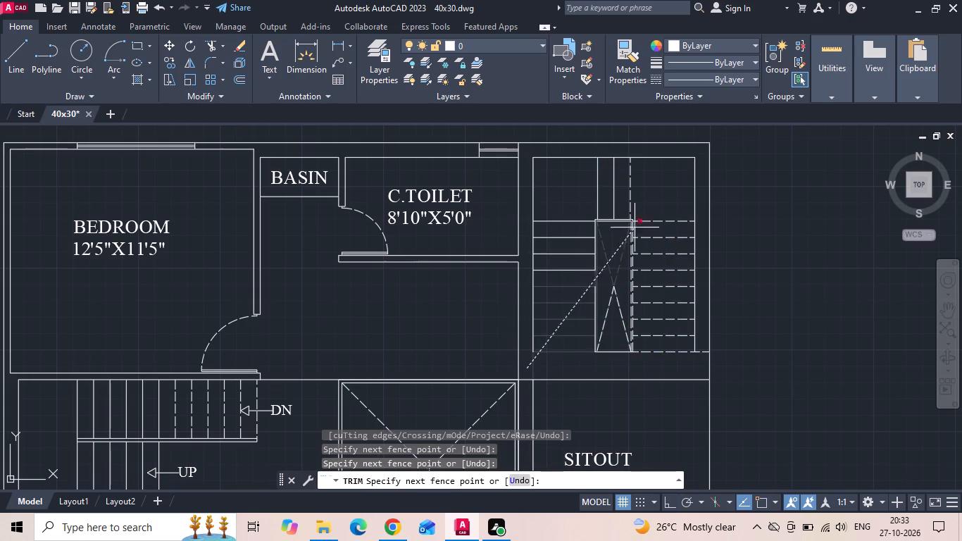
click(661, 152)
key(Escape)
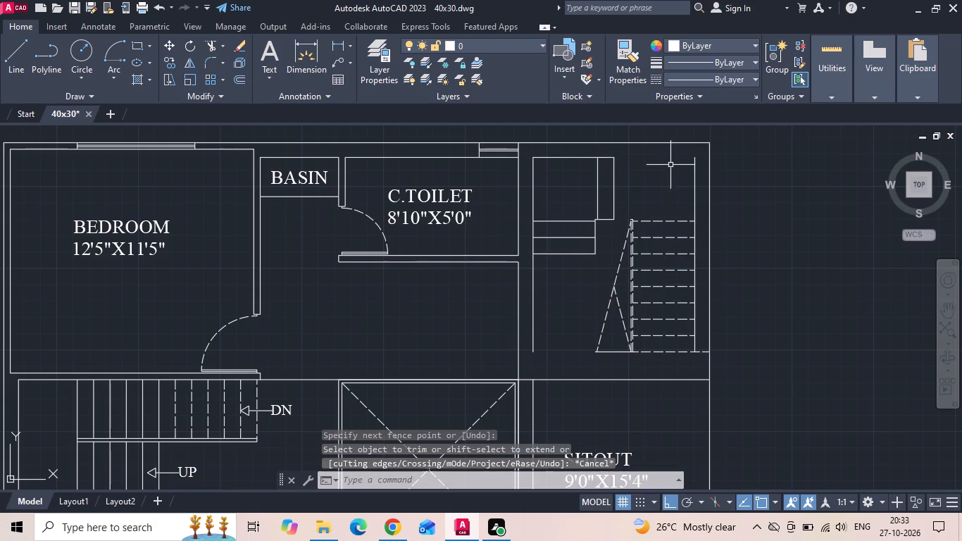
Delete the leftover sitout staircase lines, keeping only the vertical line beside the outer east wall.
drag(671, 163, 659, 218)
click(527, 352)
key(Delete)
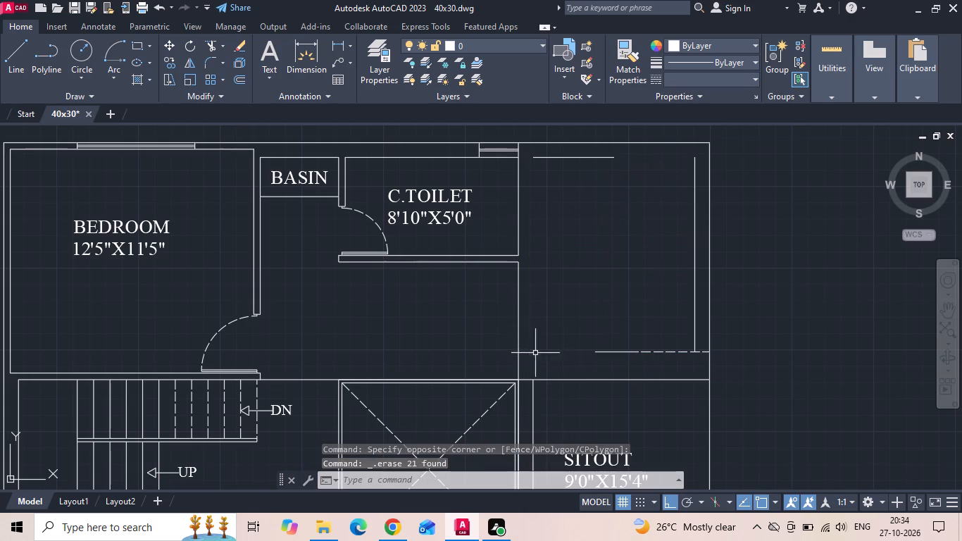
drag(637, 359, 629, 341)
click(610, 318)
key(Delete)
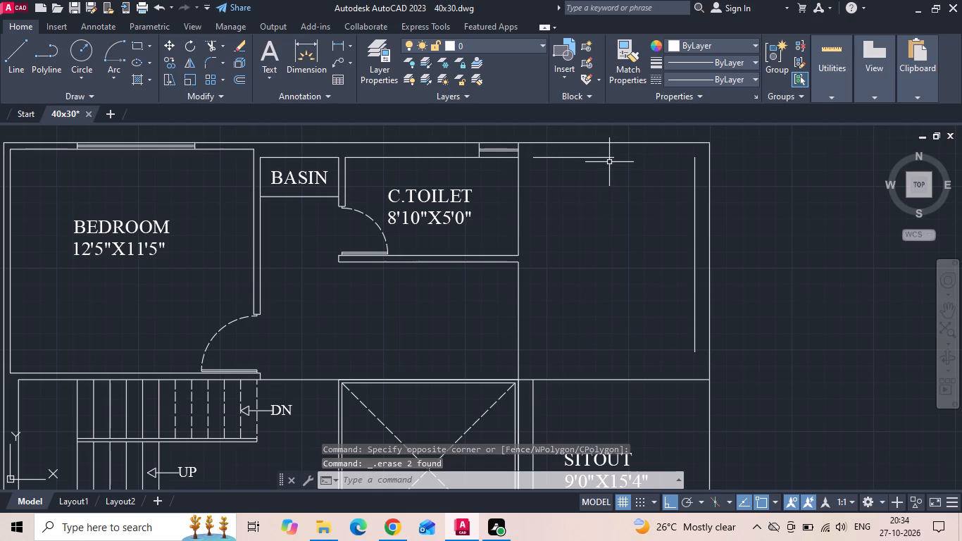
click(609, 158)
key(Delete)
Copy the remaining vertical line 5 inches east, toward the outer east wall, and delete the original line.
click(699, 252)
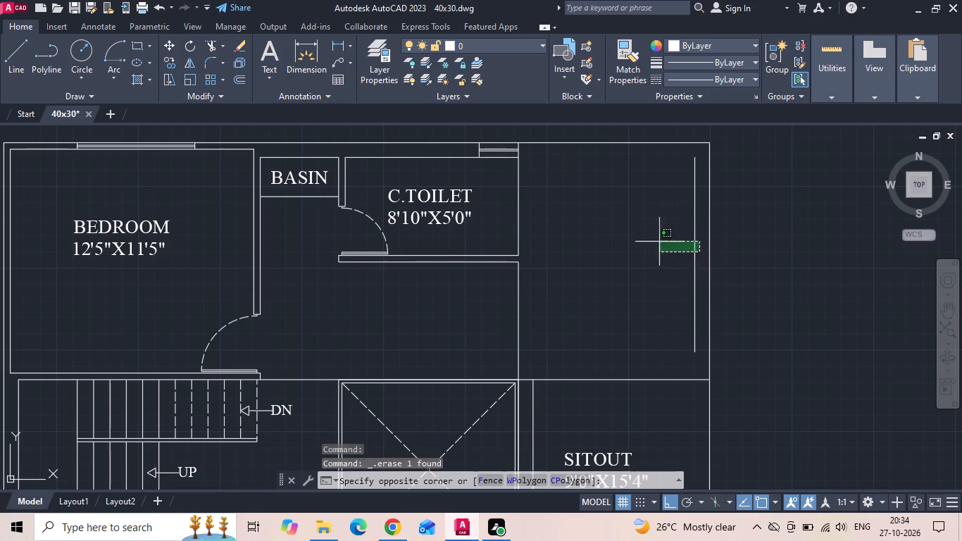
click(654, 241)
right_click(654, 240)
drag(680, 259, 692, 270)
click(749, 315)
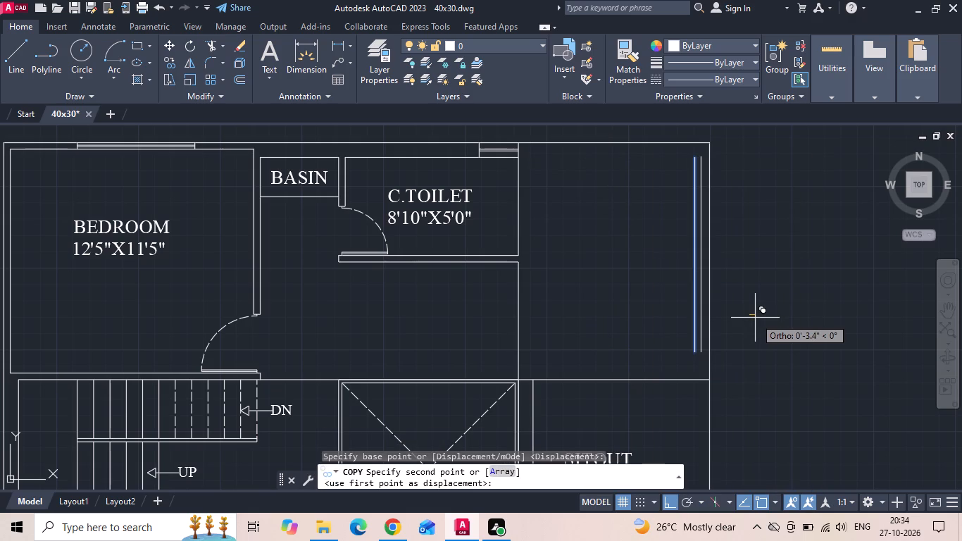
text(5)
key(space)
key(Escape)
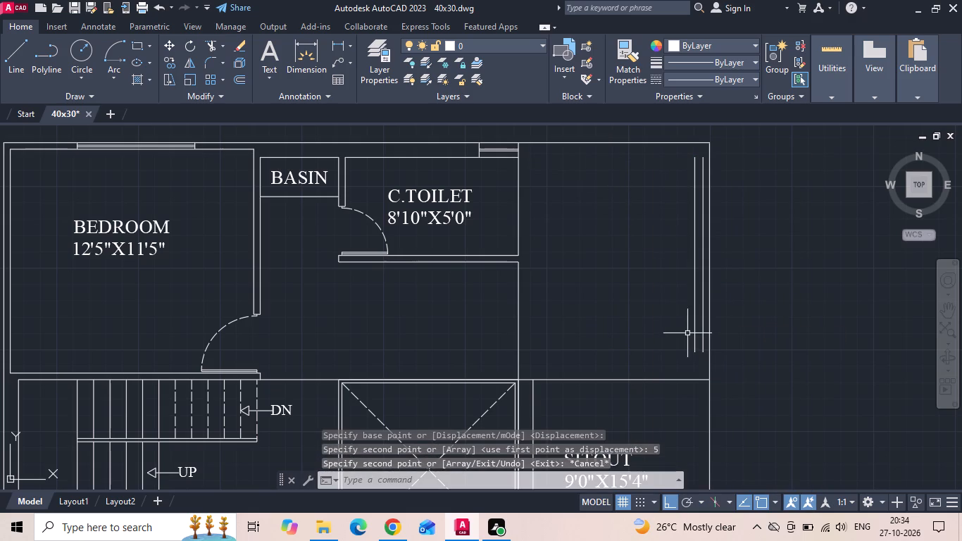
click(694, 324)
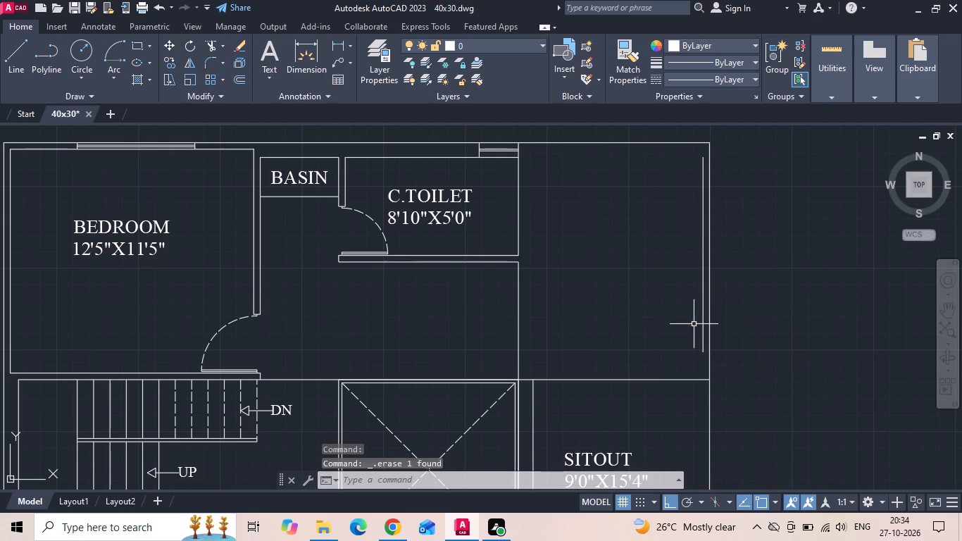
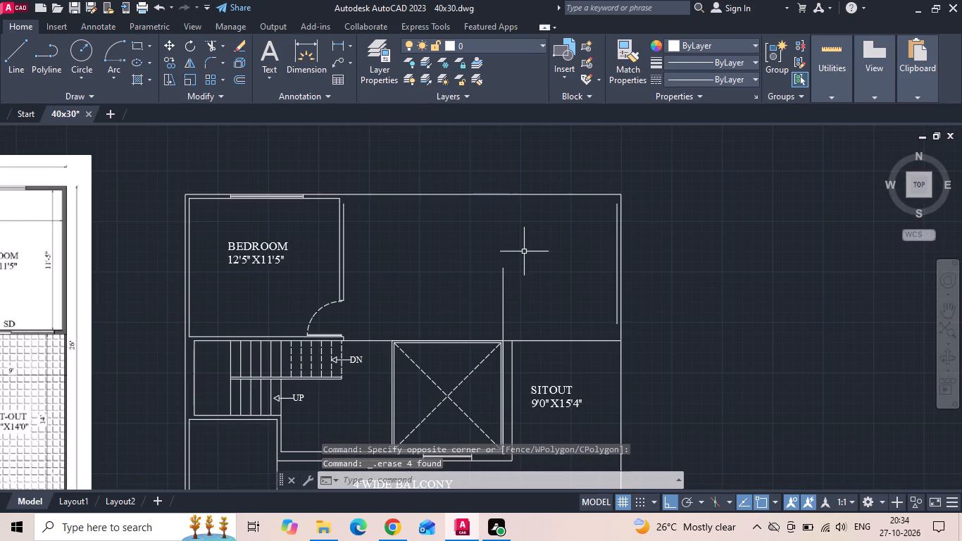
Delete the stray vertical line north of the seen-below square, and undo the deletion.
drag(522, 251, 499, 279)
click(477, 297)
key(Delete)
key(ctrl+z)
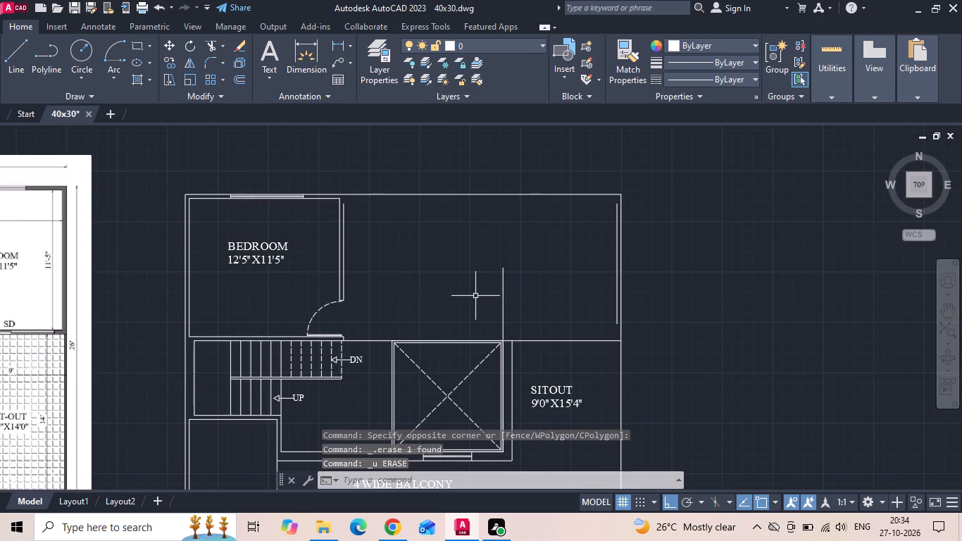
Fillet the inner east wall line with the inner north wall line at zero radius, forming the northeast corner.
text(F)
key(space)
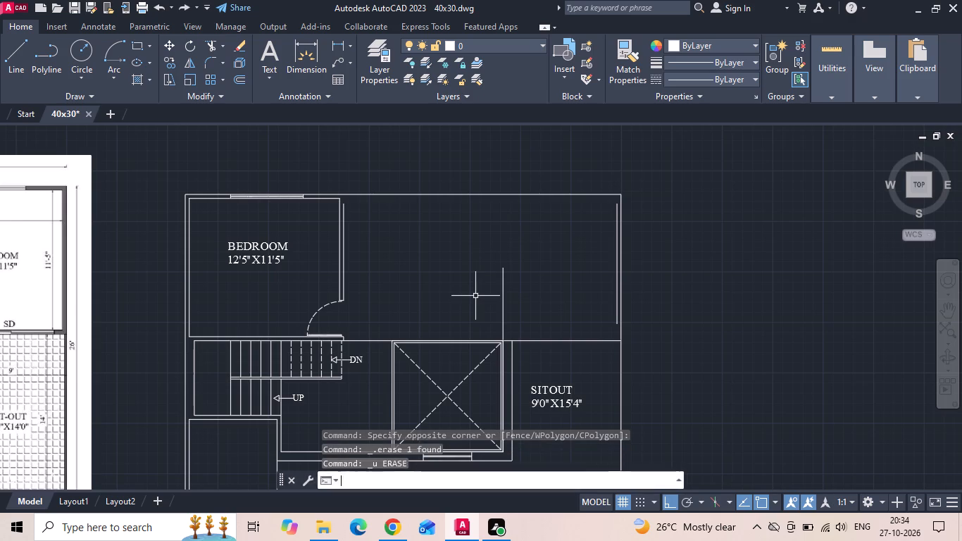
click(333, 196)
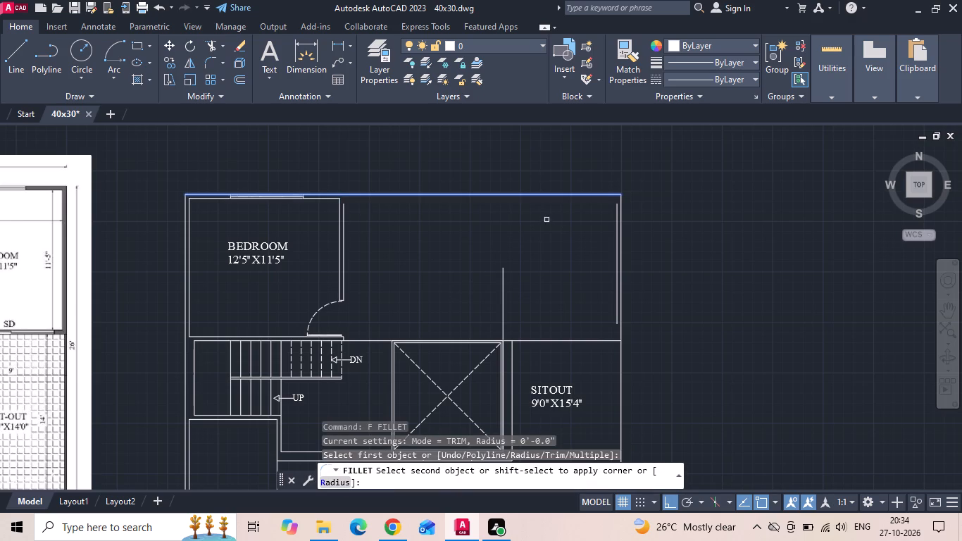
key(Escape)
key(space)
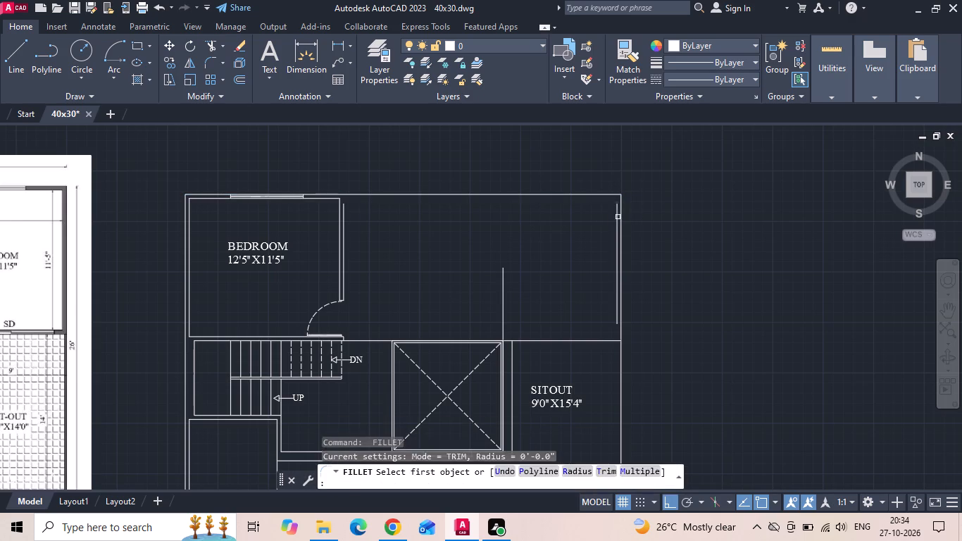
click(616, 218)
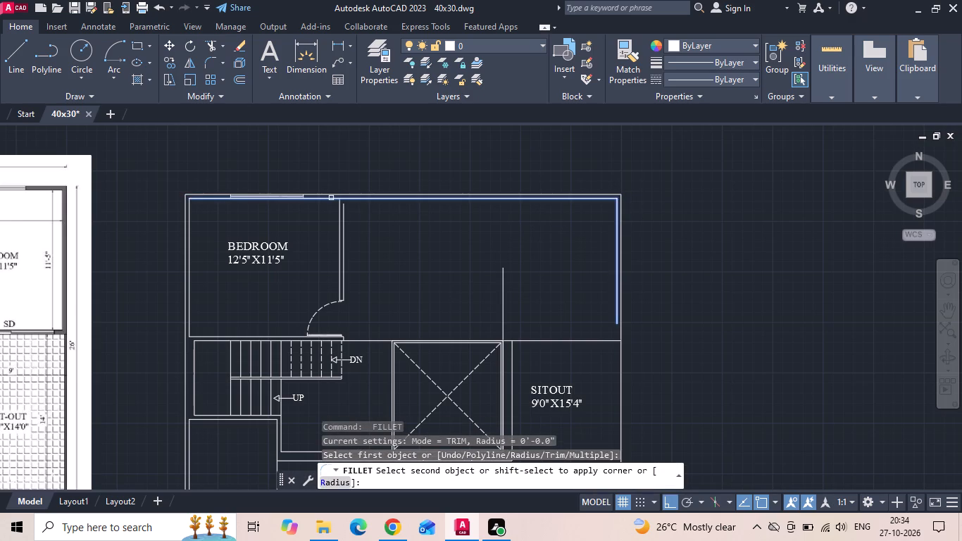
click(331, 198)
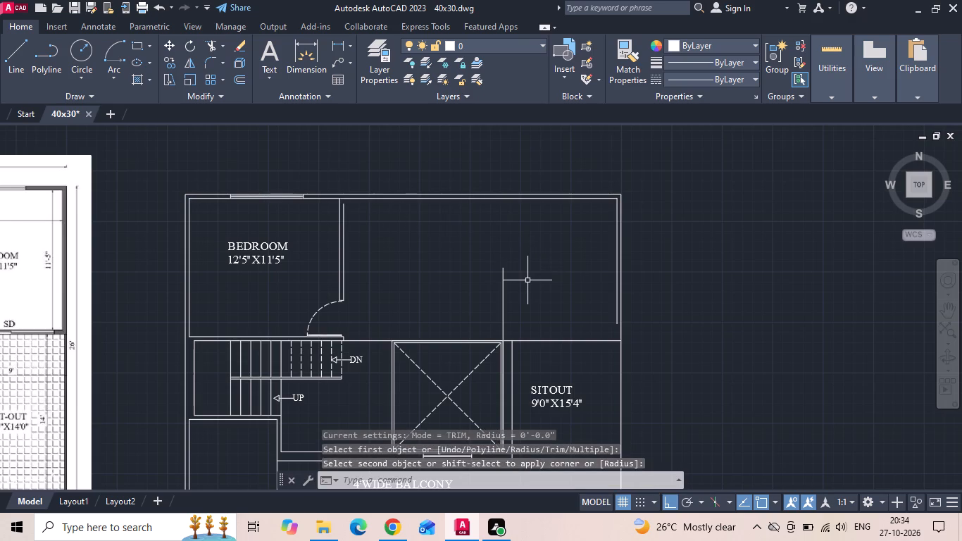
Trim away the stray vertical line standing above the seen-below square's northeast corner.
key(t)
key(r)
key(space)
drag(497, 318, 537, 283)
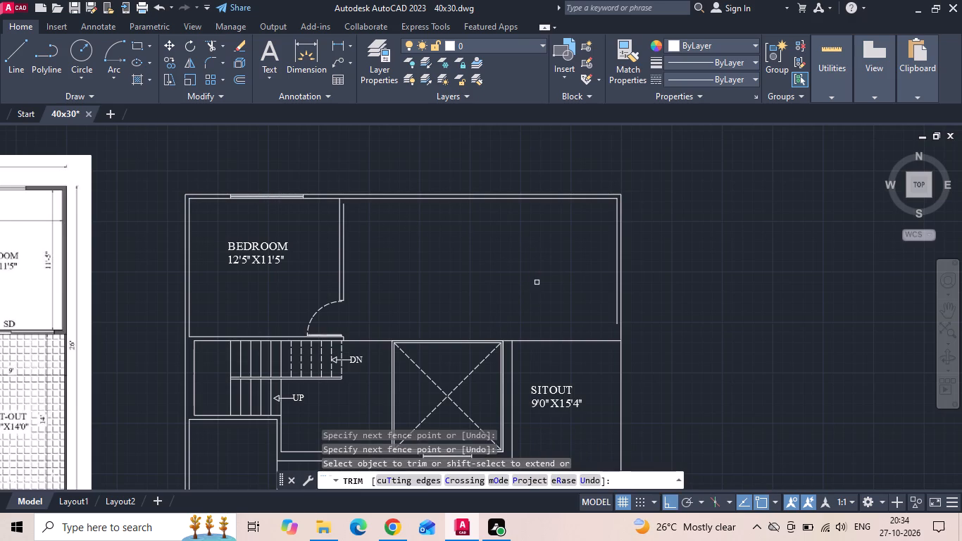
key(Escape)
Offset the horizontal line north of the sitout 4 inches north to form the east bedroom's south wall.
text(O)
key(space)
key(4)
key(space)
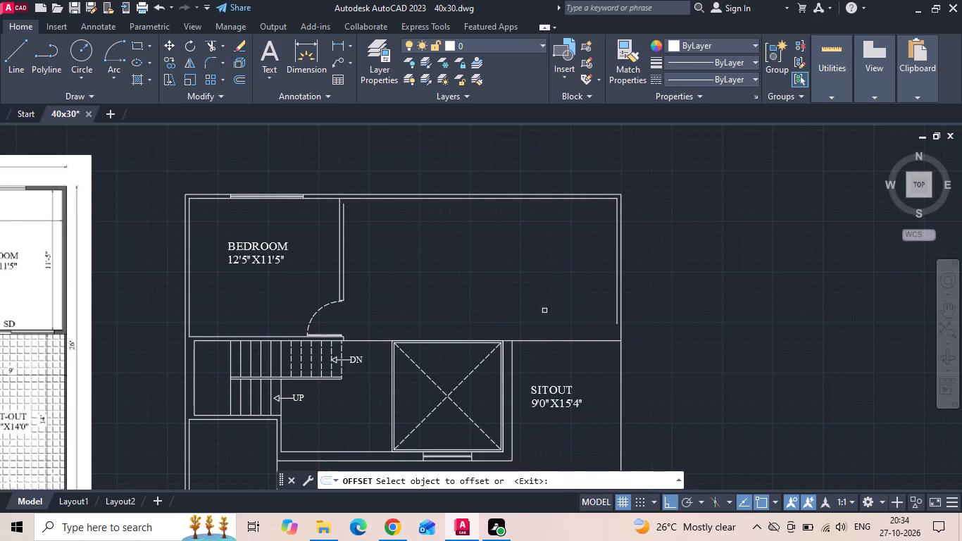
click(554, 340)
click(556, 313)
scroll(556, 313, down, 1)
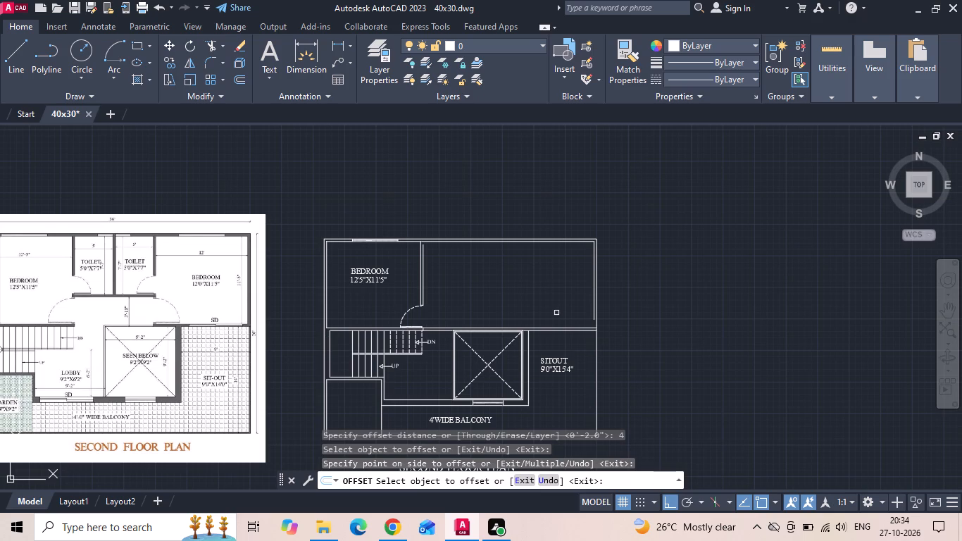
key(Escape)
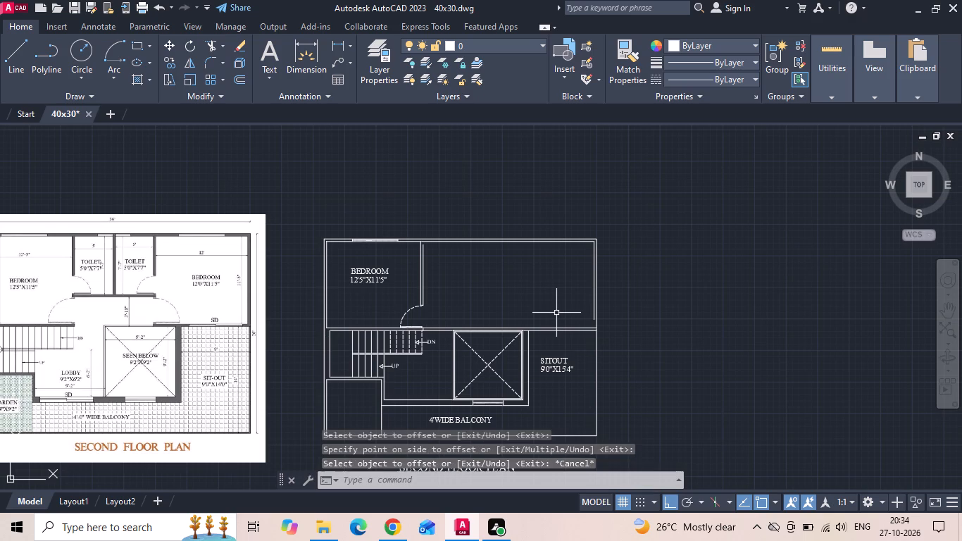
Fillet the new inner south wall line with the inner east wall line to form the southeast corner.
text(F)
key(space)
scroll(577, 337, up, 2)
click(599, 316)
click(615, 292)
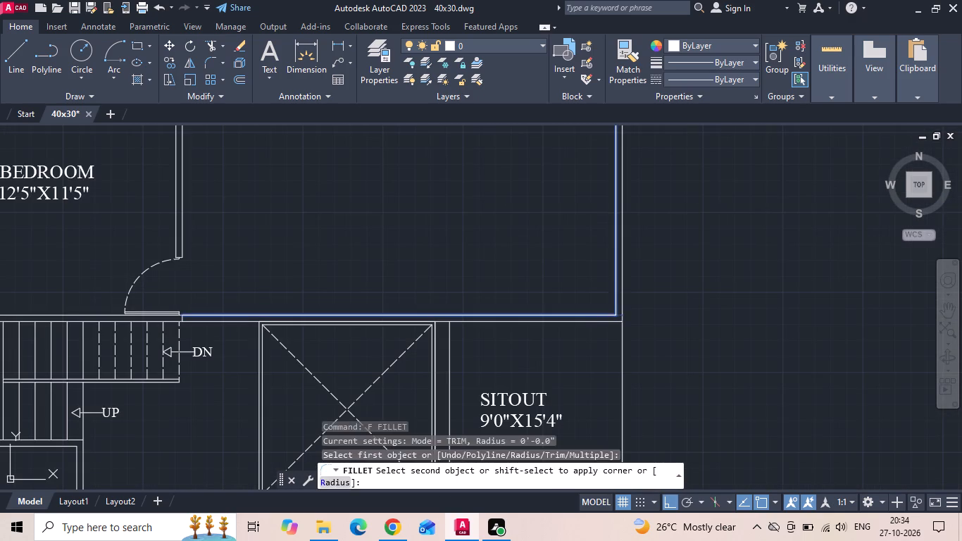
scroll(667, 282, down, 2)
key(Escape)
scroll(296, 273, up, 1)
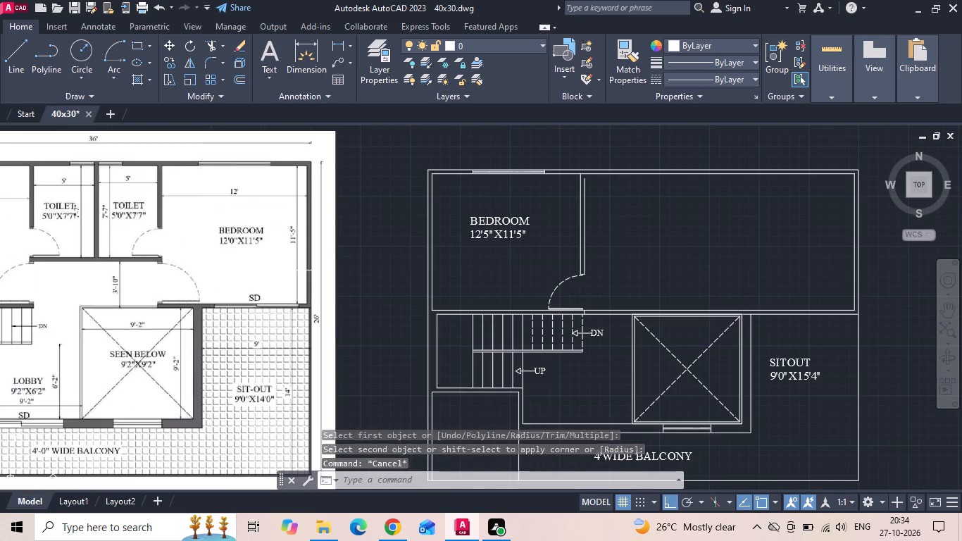
Offset the inner east wall line 12 feet west to mark the east bedroom's width.
key(o)
key(Return)
text(12')
key(Return)
scroll(292, 259, down, 1)
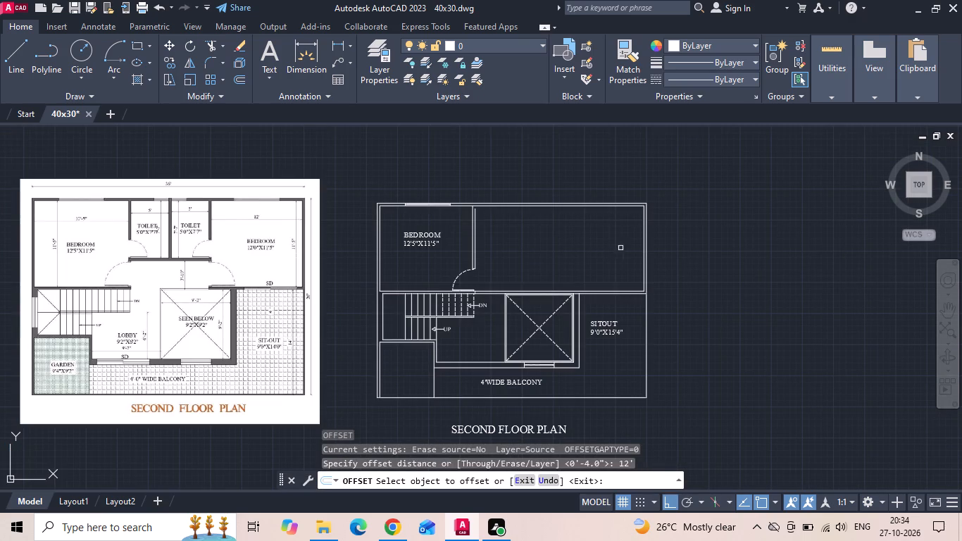
click(643, 267)
click(604, 249)
scroll(566, 225, up, 1)
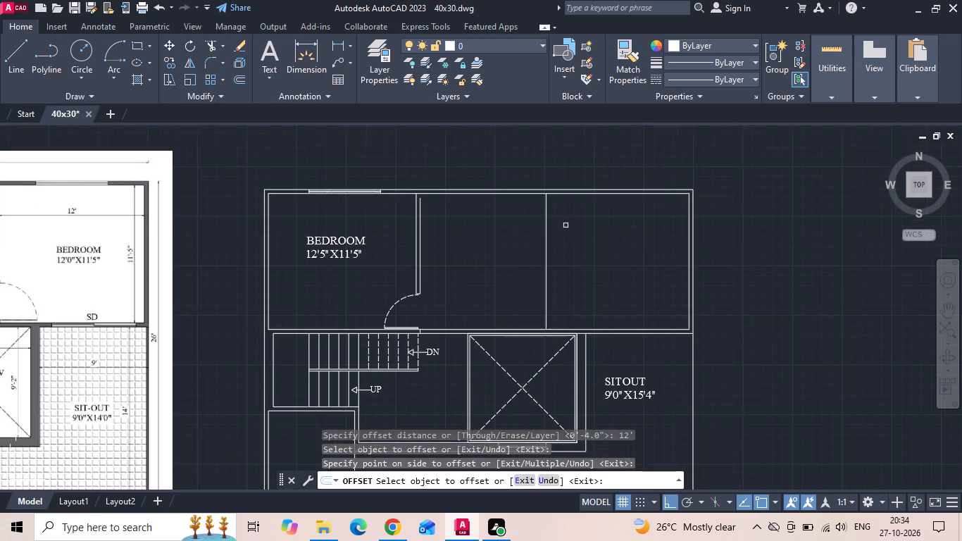
key(Escape)
Offset the east bedroom's west wall line 4 inches west to give the wall its thickness.
middle_drag(566, 228, 723, 271)
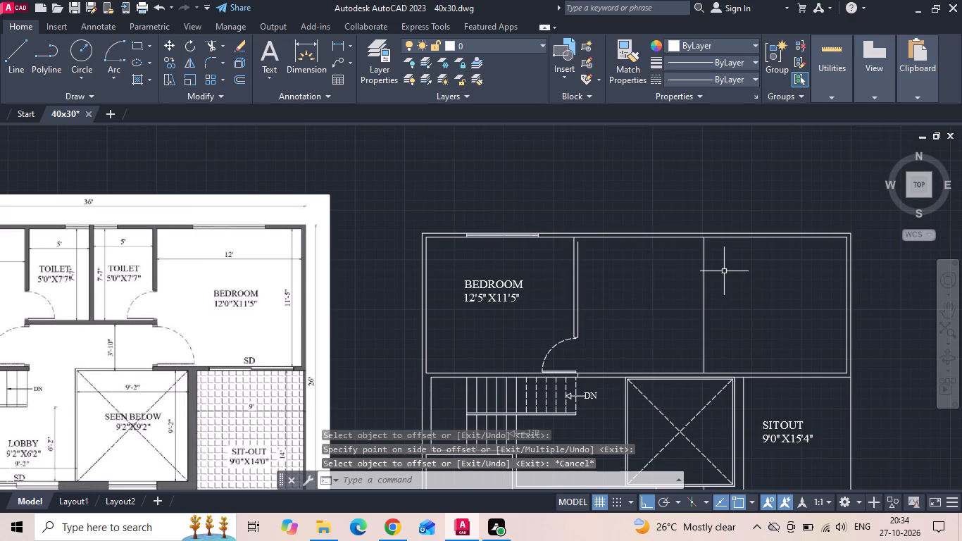
key(o)
key(Return)
key(4)
key(Return)
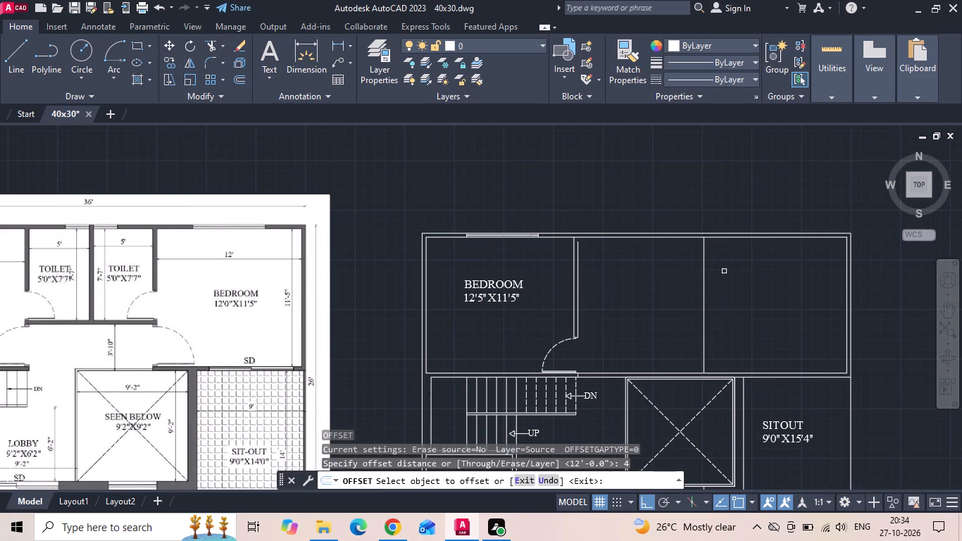
drag(703, 302, 696, 301)
click(664, 304)
key(Escape)
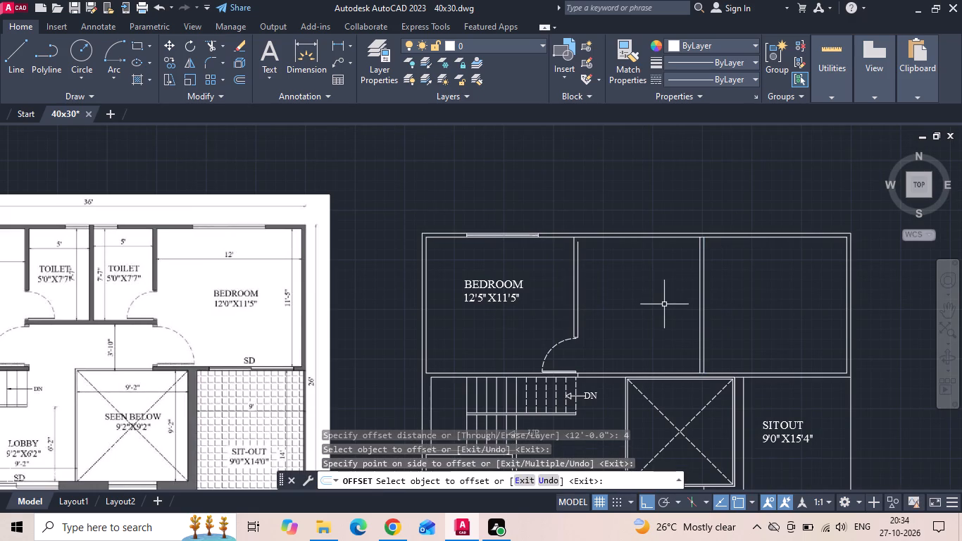
Offset the west face of the east bedroom's west wall 5 feet west to mark the east toilet's width.
key(o)
key(Return)
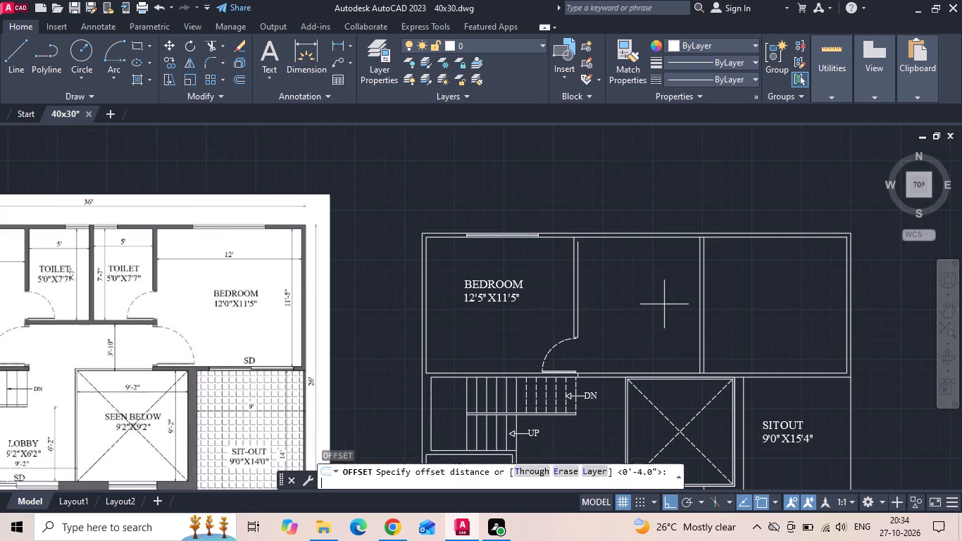
text(5')
key(Return)
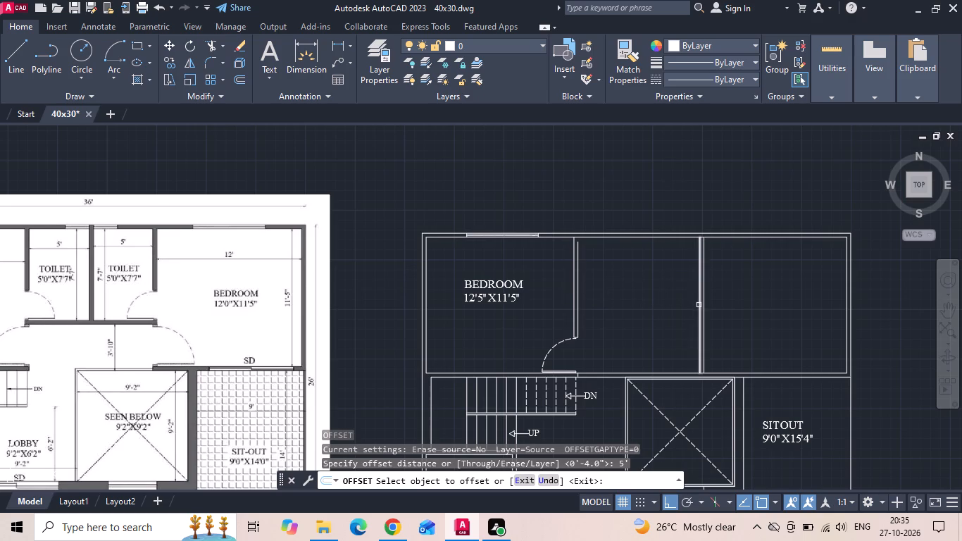
click(699, 306)
click(623, 304)
key(Escape)
Offset the east toilet's west wall line 4 inches west to form the partition between the two toilets.
key(o)
key(Return)
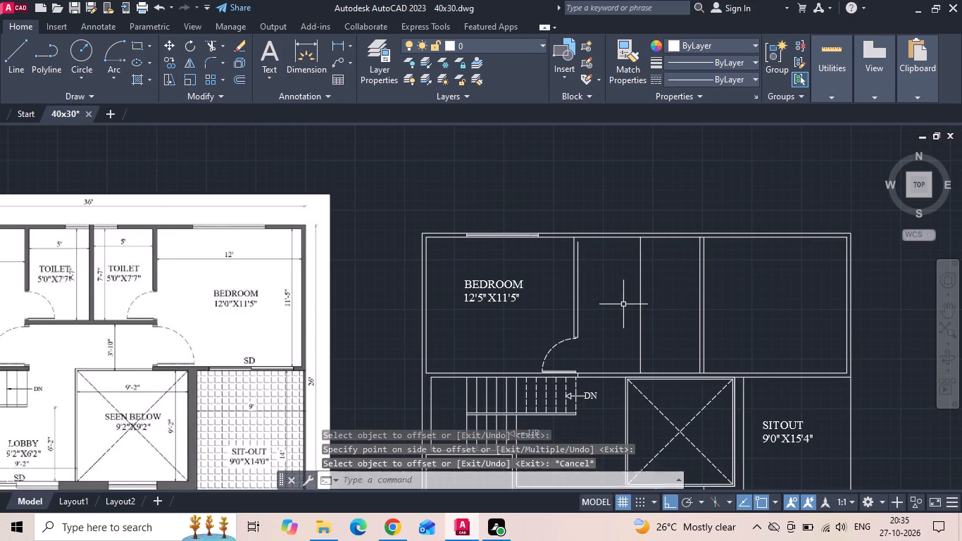
key(4)
key(Return)
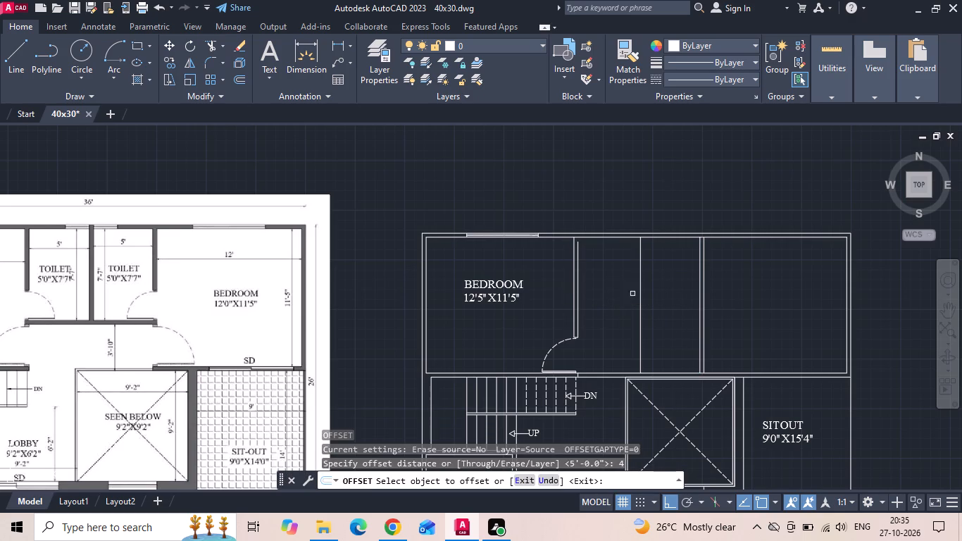
click(639, 285)
click(629, 287)
key(Escape)
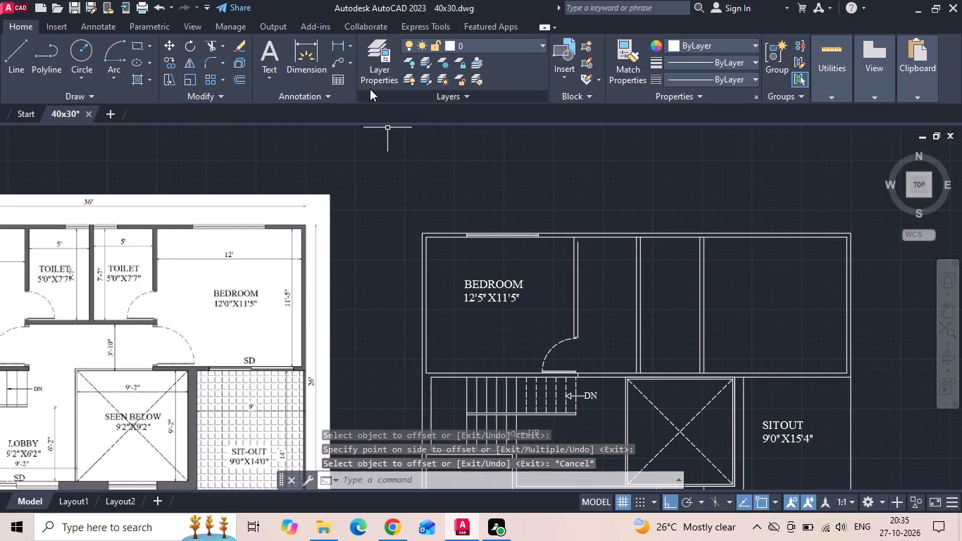
Place a horizontal linear dimension across the west toilet, from the toilet partition to the west bedroom's east wall.
click(340, 45)
scroll(649, 312, up, 2)
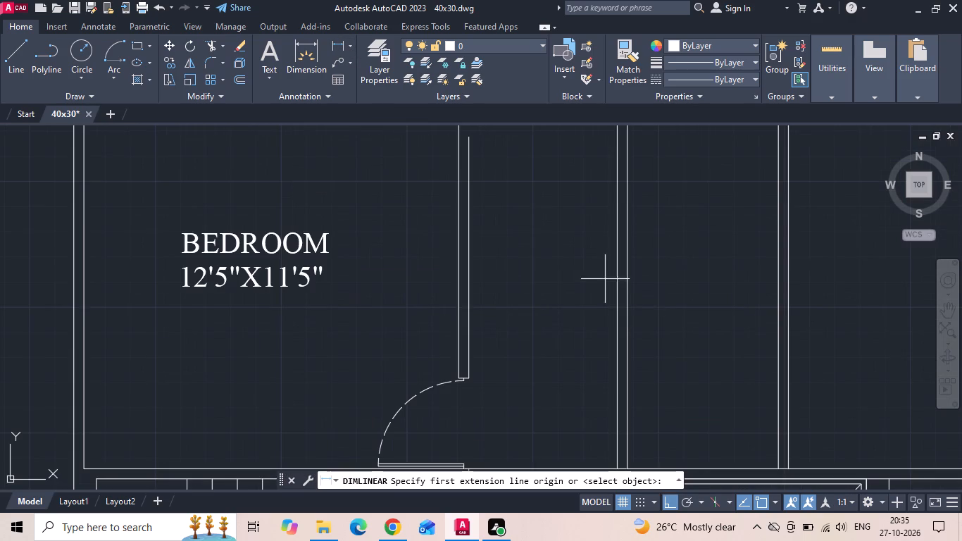
click(615, 242)
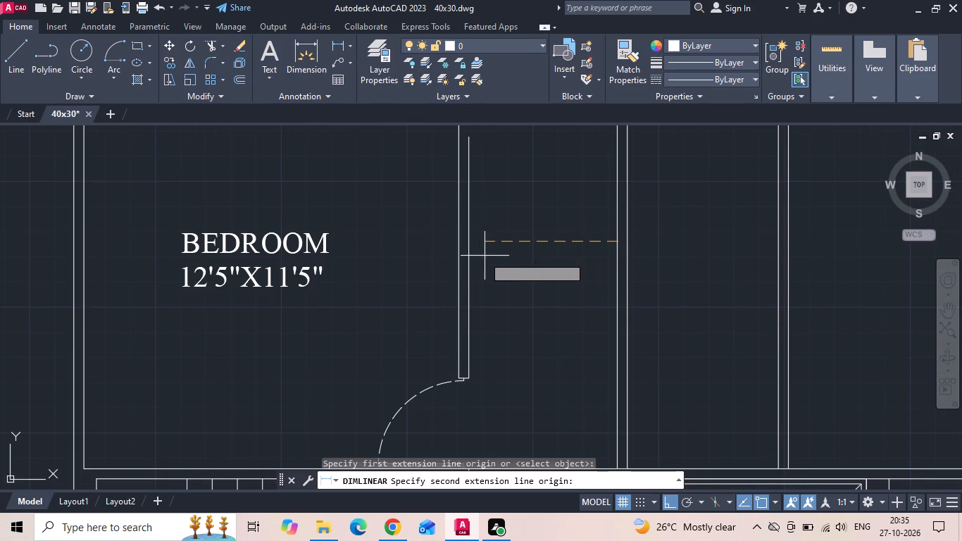
click(470, 244)
scroll(485, 268, down, 1)
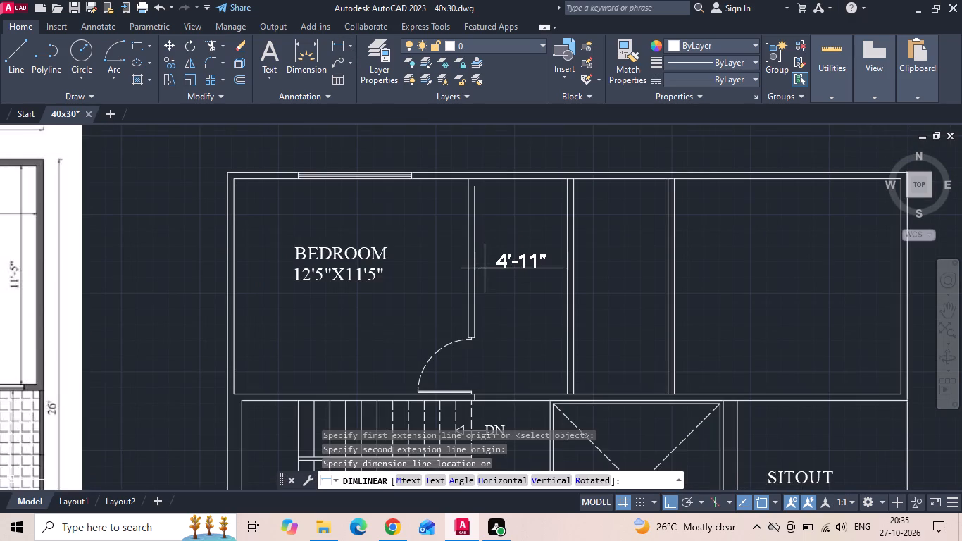
click(485, 269)
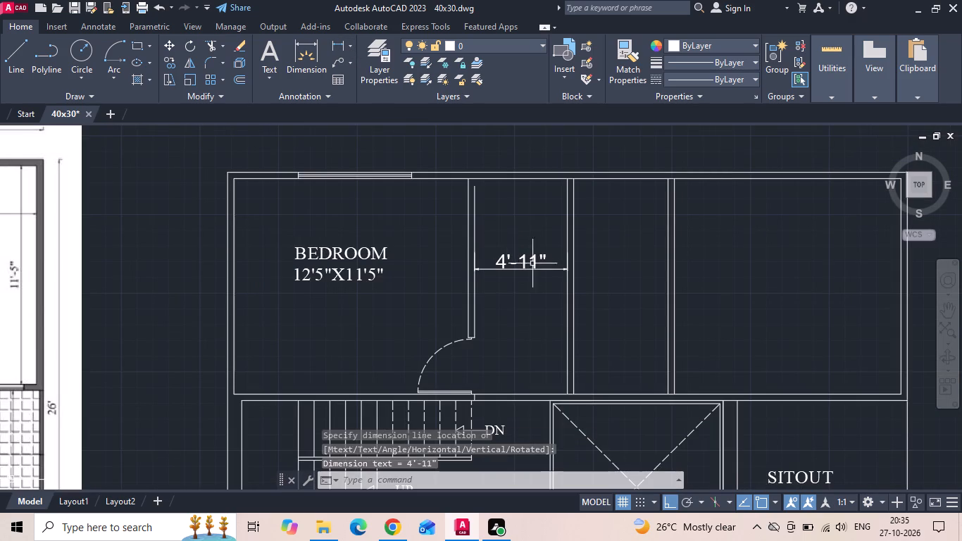
Check the reference plan's room widths and measure the west bedroom's inner width with a linear dimension.
scroll(539, 261, up, 1)
scroll(541, 264, down, 3)
scroll(194, 237, up, 2)
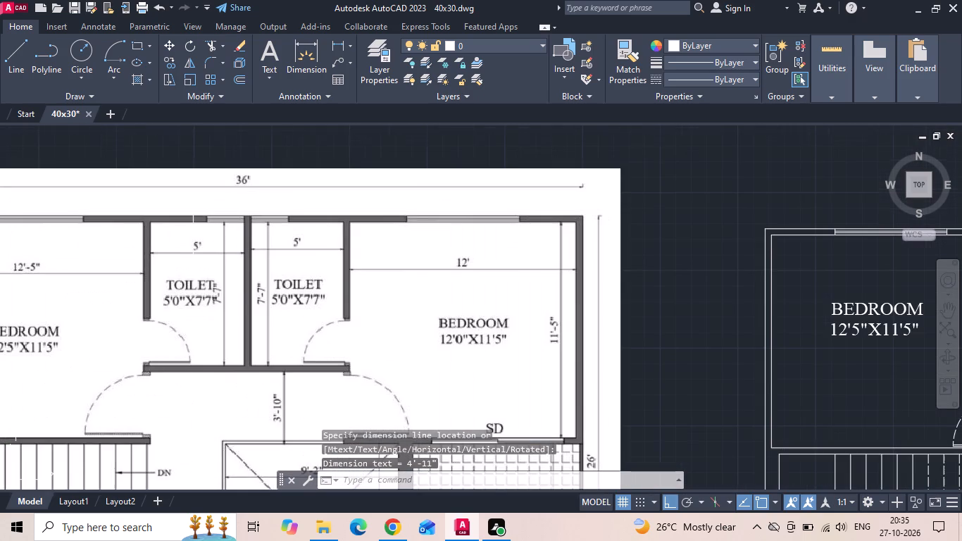
middle_drag(154, 259, 261, 249)
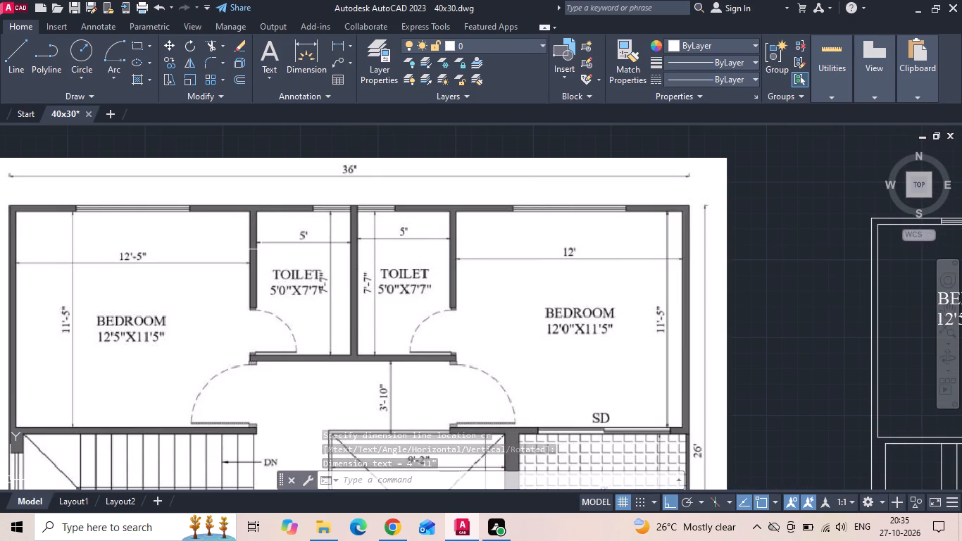
scroll(211, 259, down, 1)
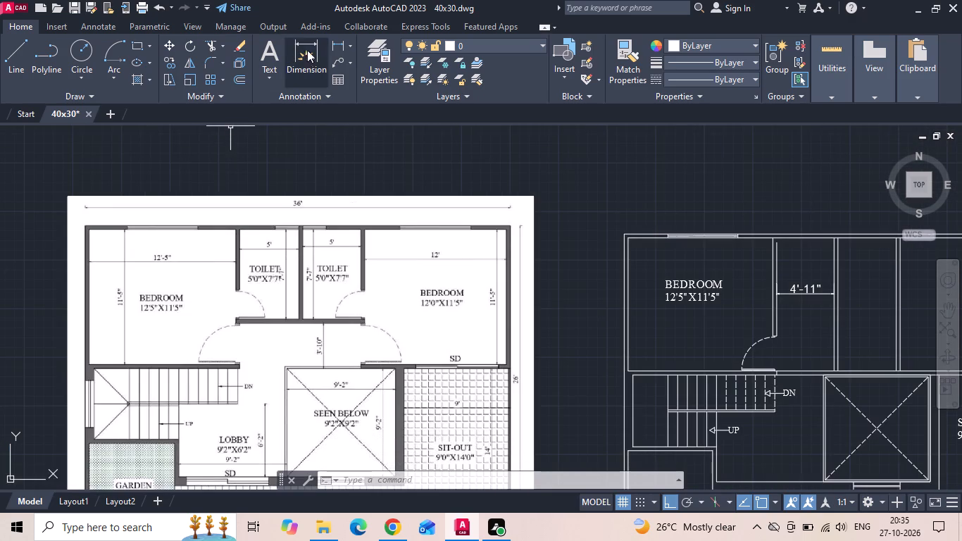
click(331, 45)
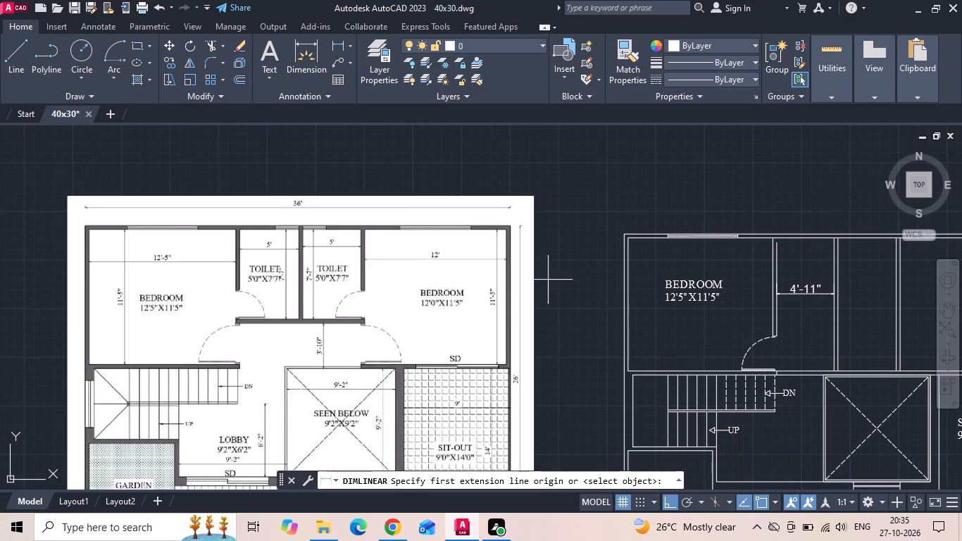
click(628, 261)
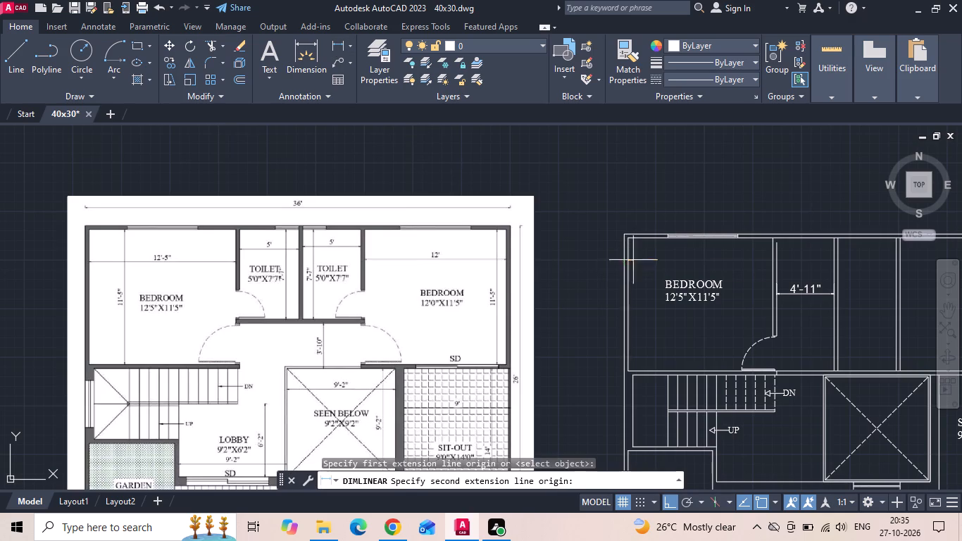
click(773, 260)
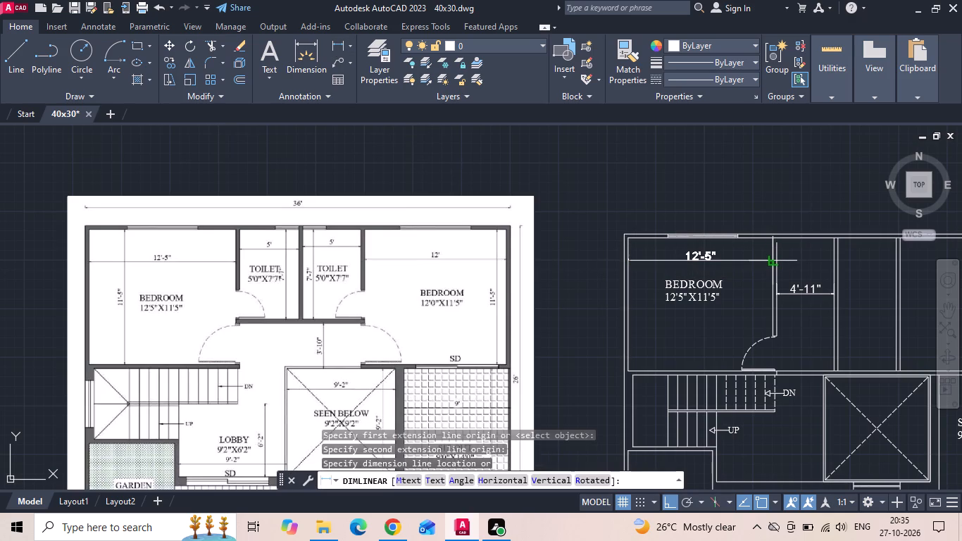
key(Escape)
Measure the outer east wall's thickness with a linear dimension.
middle_drag(766, 259, 327, 256)
scroll(613, 294, up, 1)
key(space)
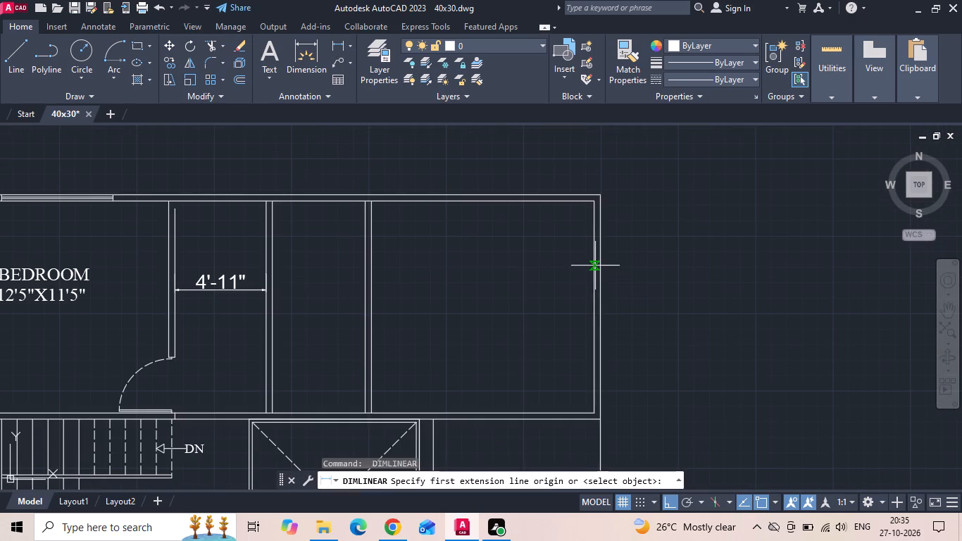
scroll(594, 264, up, 2)
click(591, 258)
click(609, 256)
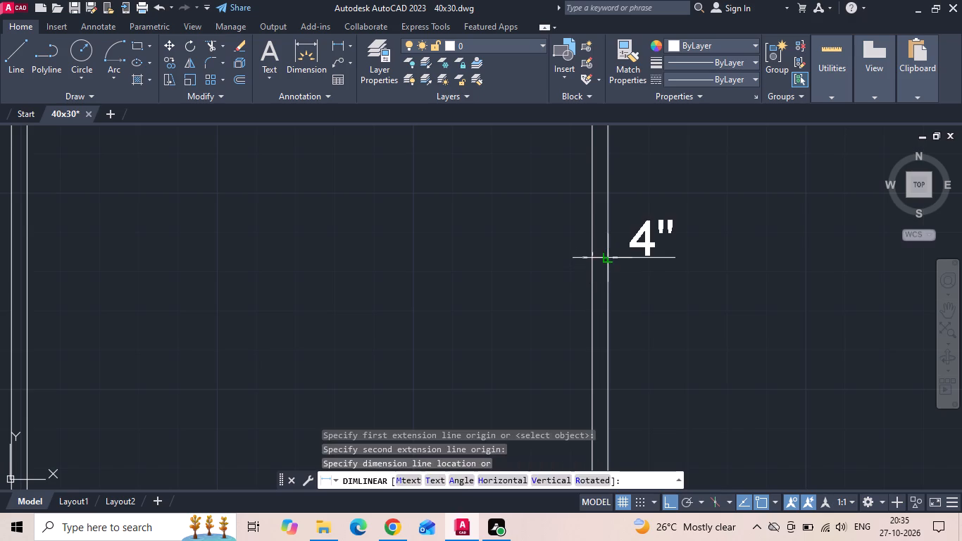
key(Escape)
Place a horizontal linear dimension across the east toilet, from the east bedroom's west wall to the toilet partition.
scroll(609, 256, down, 2)
key(space)
click(235, 251)
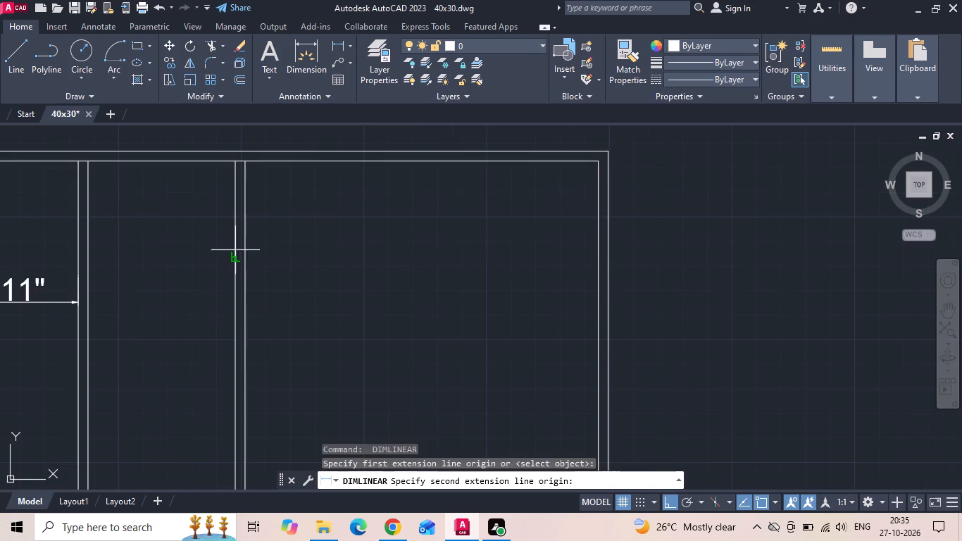
click(90, 249)
click(112, 275)
Place a horizontal linear dimension across the east bedroom, between the inner faces of its west and east walls.
key(space)
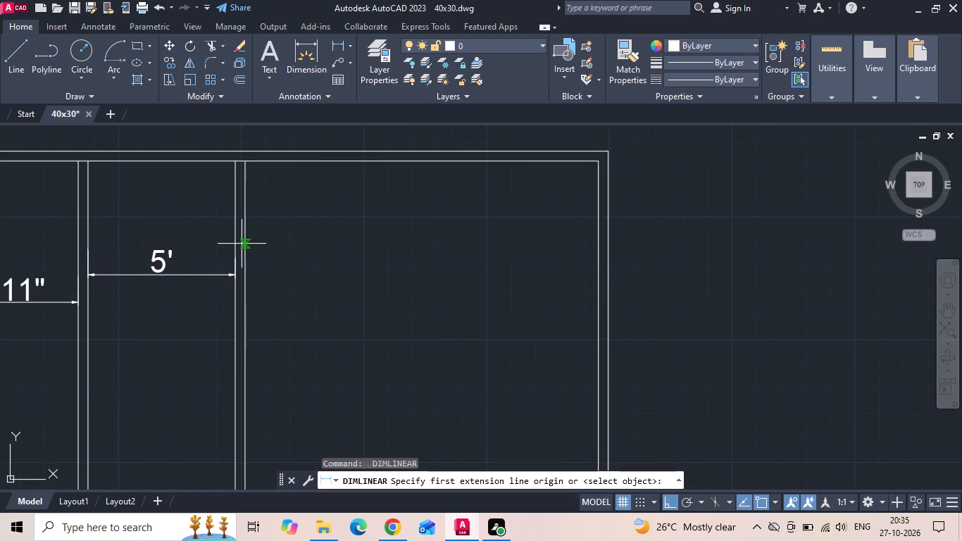
drag(242, 242, 266, 245)
drag(599, 240, 585, 259)
click(554, 289)
scroll(677, 240, down, 3)
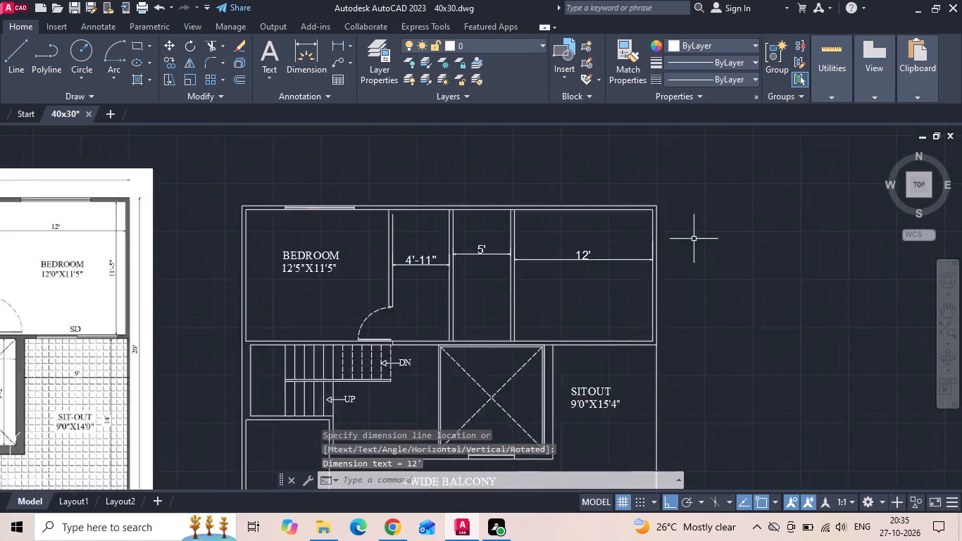
Check the west toilet's inner width on the reference plan with a linear dimension, without placing it.
scroll(298, 262, up, 1)
key(space)
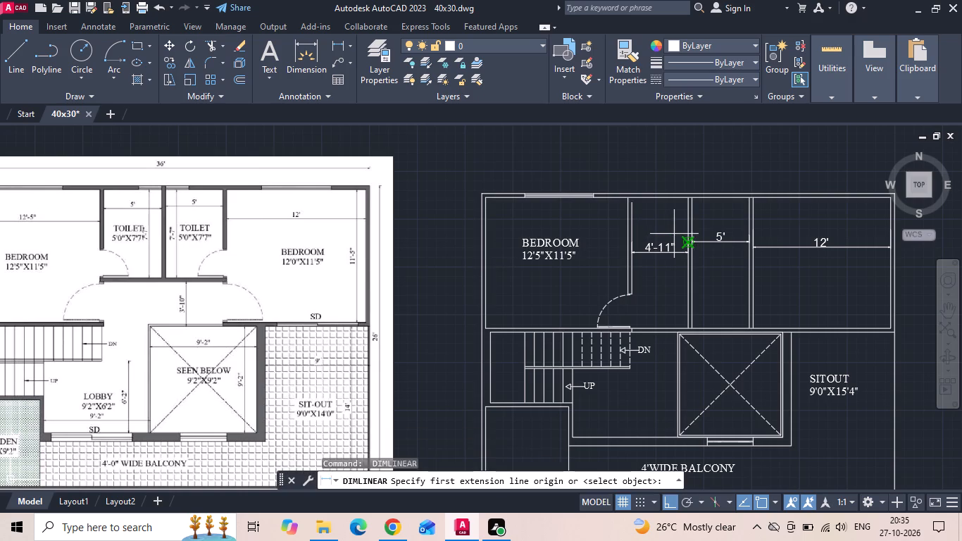
key(Escape)
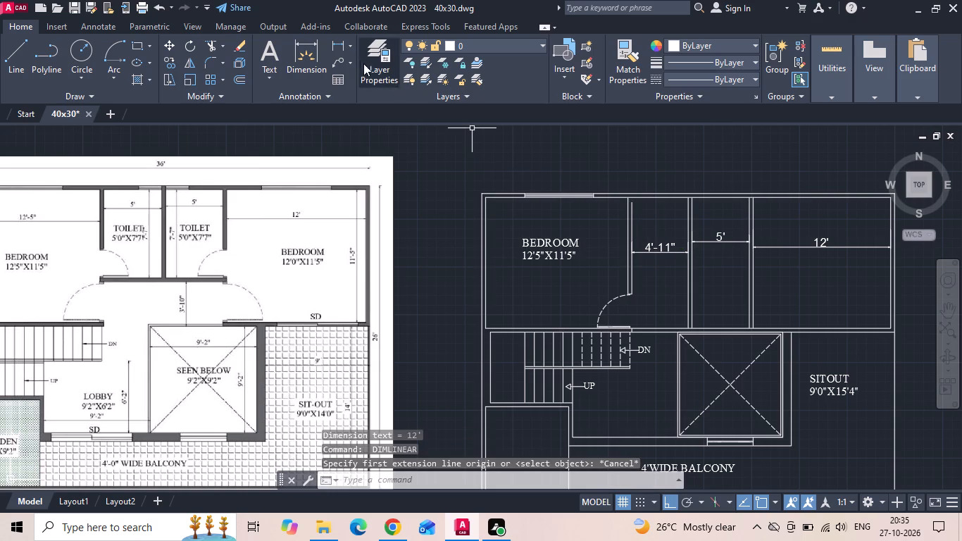
click(339, 43)
scroll(87, 210, up, 2)
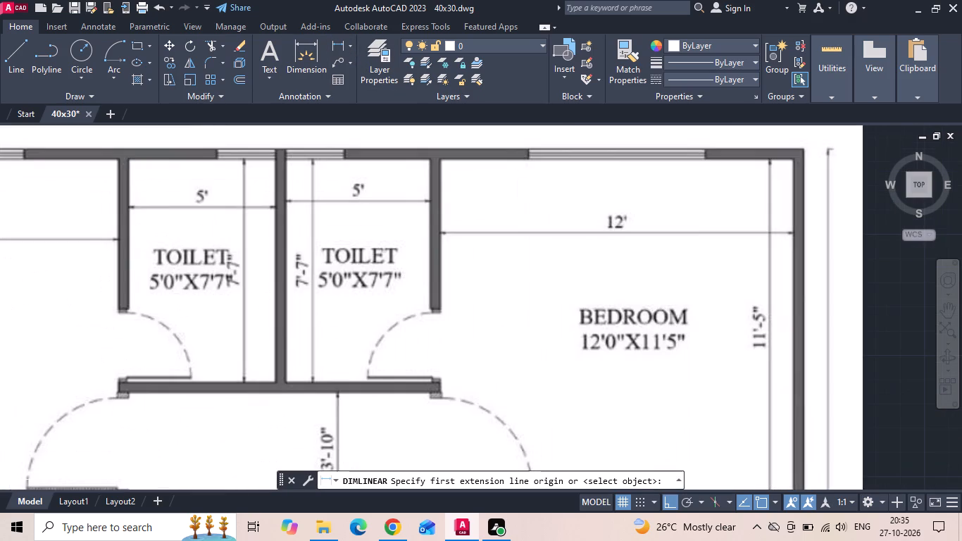
click(129, 181)
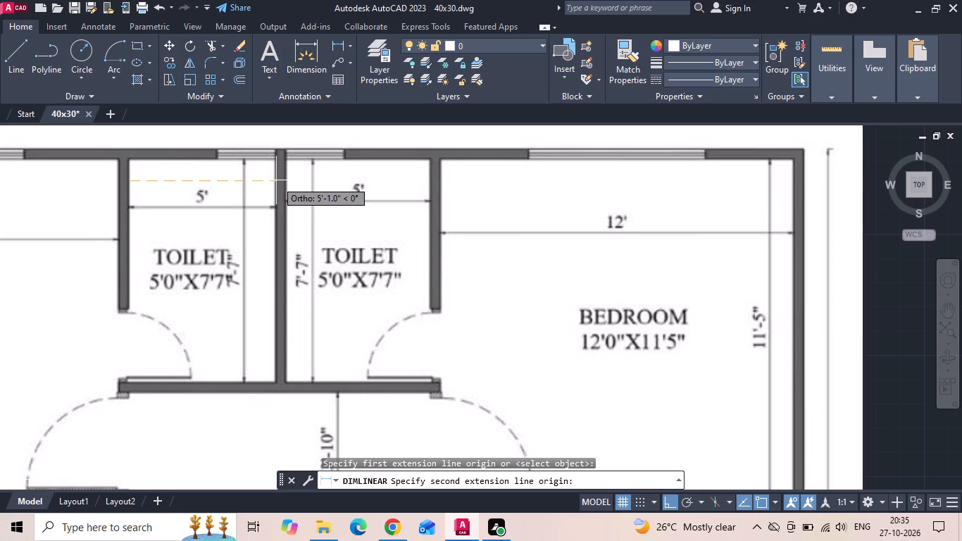
key(Escape)
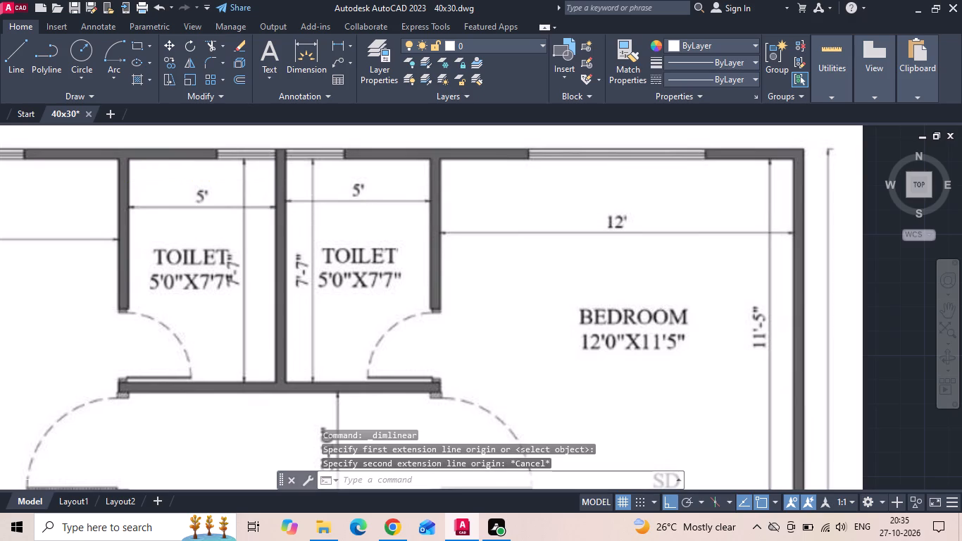
scroll(399, 244, down, 1)
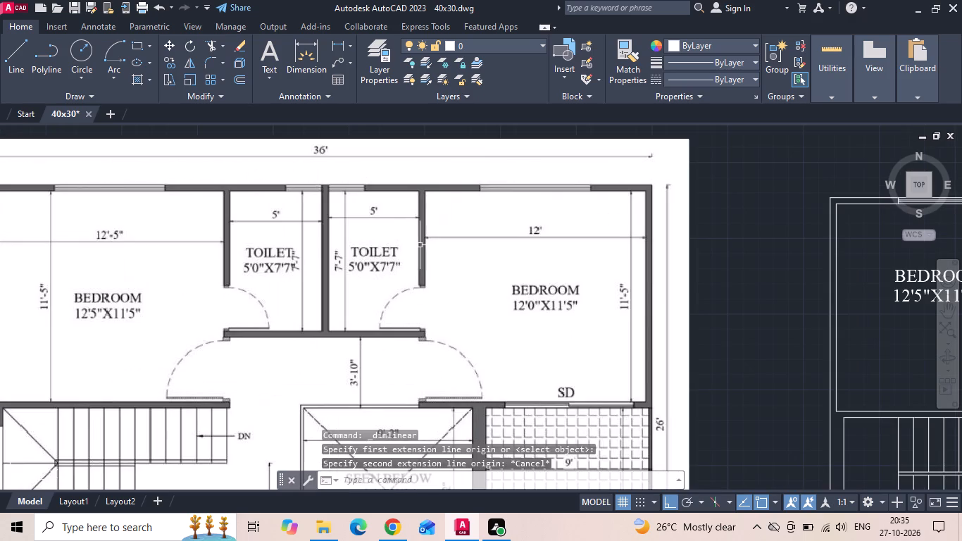
scroll(420, 245, down, 1)
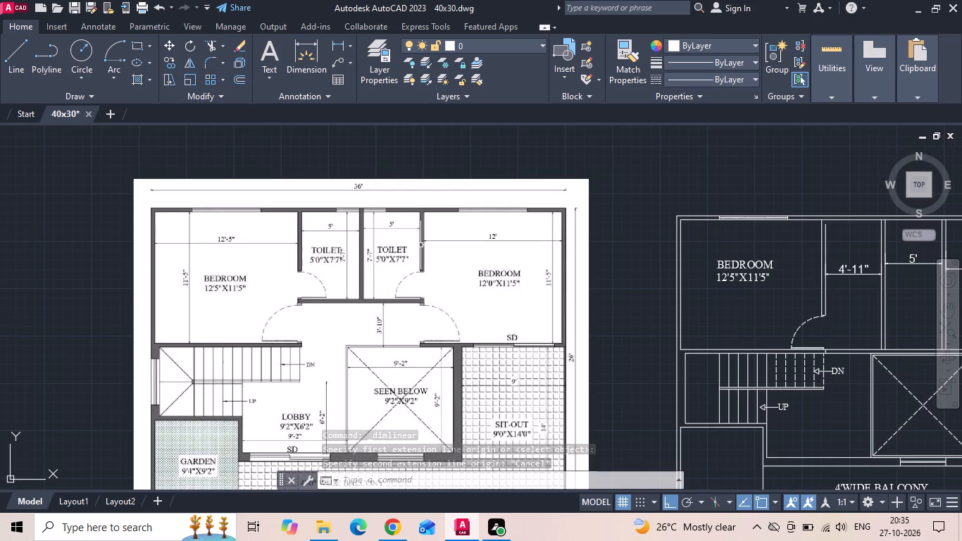
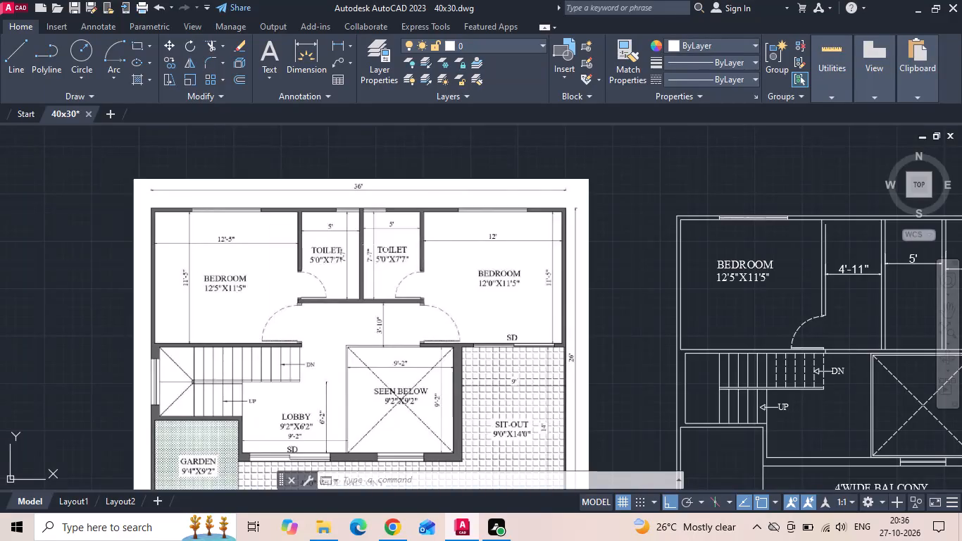
Offset the north wall's inner line 7'7" southward, across the toilets.
scroll(180, 270, down, 1)
scroll(676, 305, up, 1)
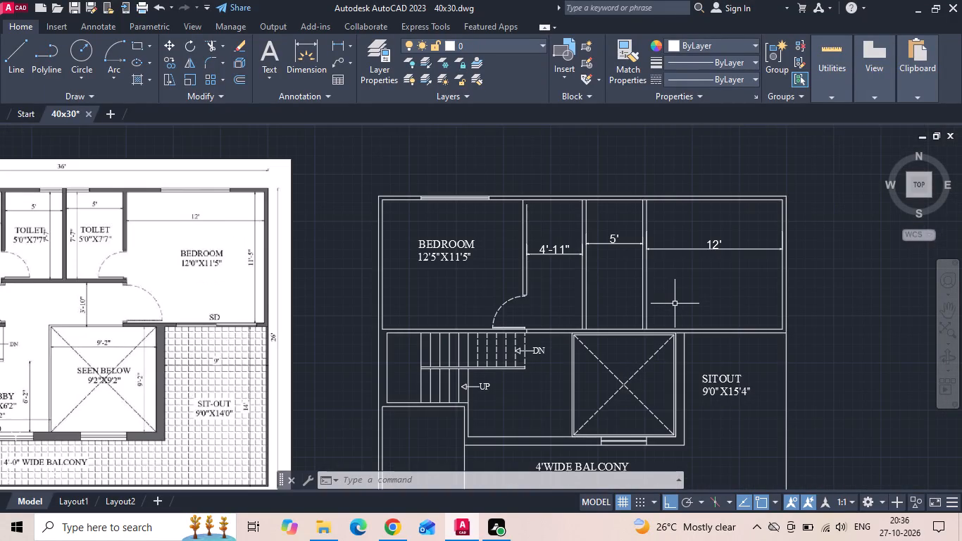
key(o)
key(space)
text(7')
text(7)
key(space)
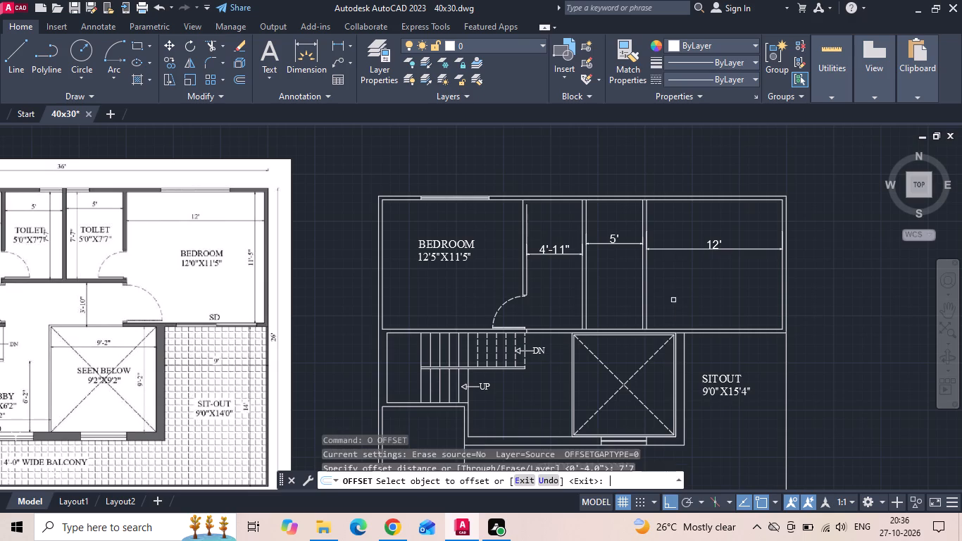
click(611, 201)
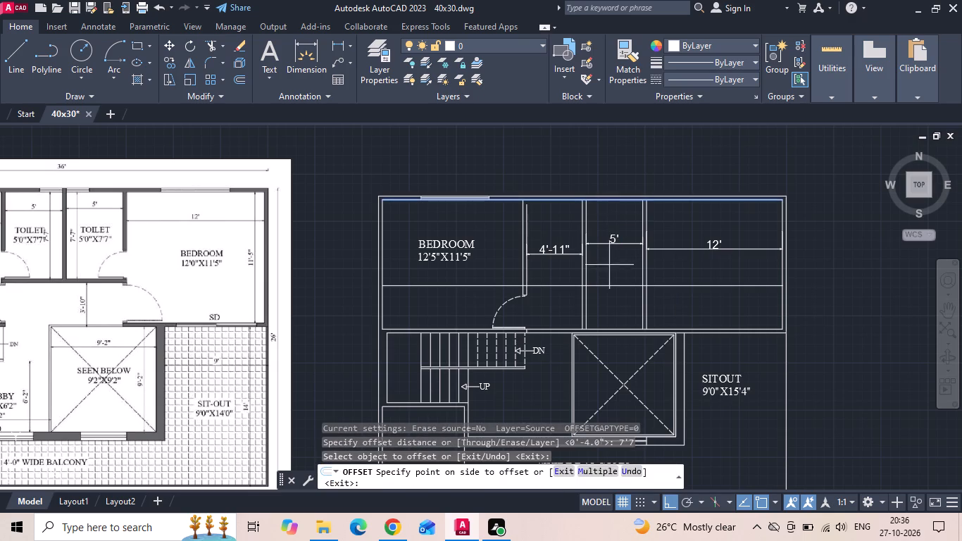
click(609, 265)
Offset the new horizontal line 4" southward to form the toilets' south wall.
text(O)
key(space)
text(4)
key(space)
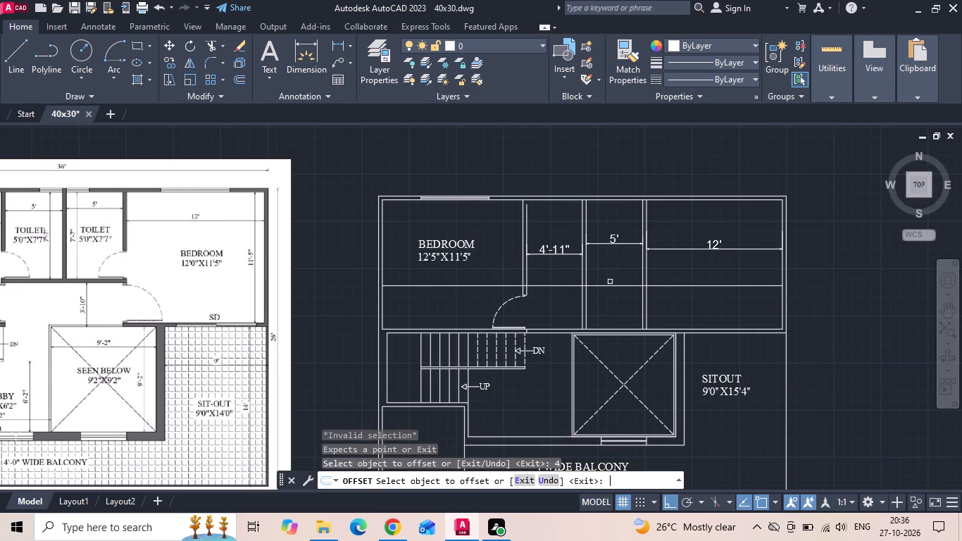
key(Escape)
text(O 4)
key(space)
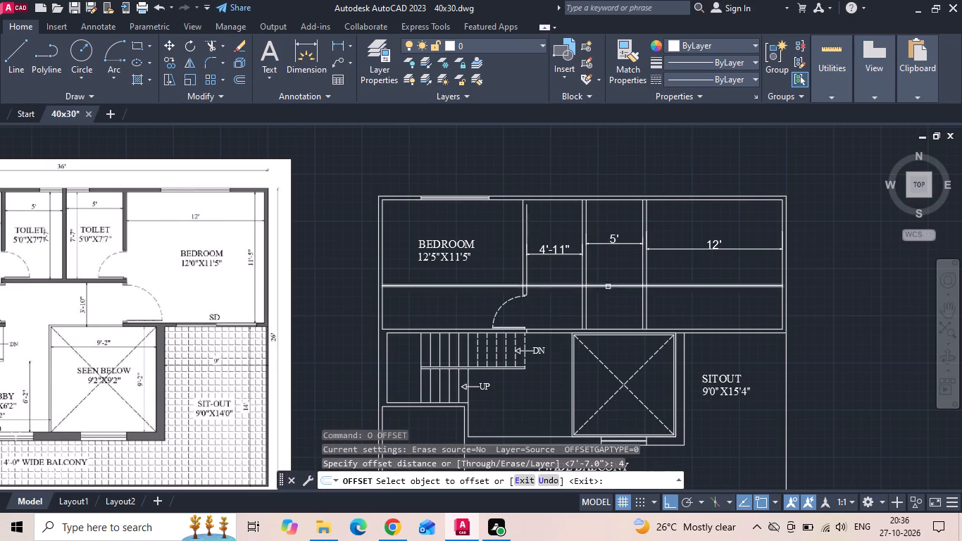
click(608, 287)
click(608, 291)
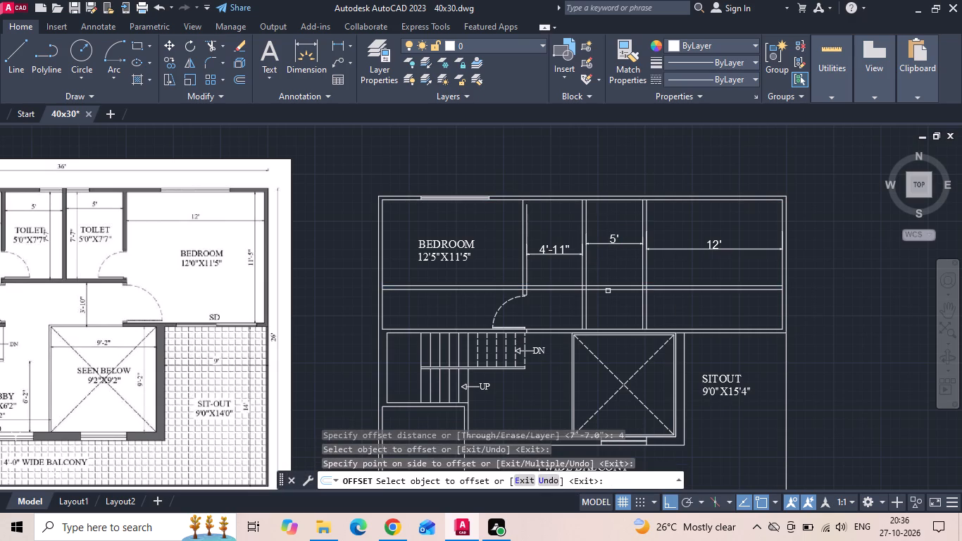
key(Escape)
Trim the new wall lines out of the west bedroom and clean their junction with its east wall.
text(TR)
key(space)
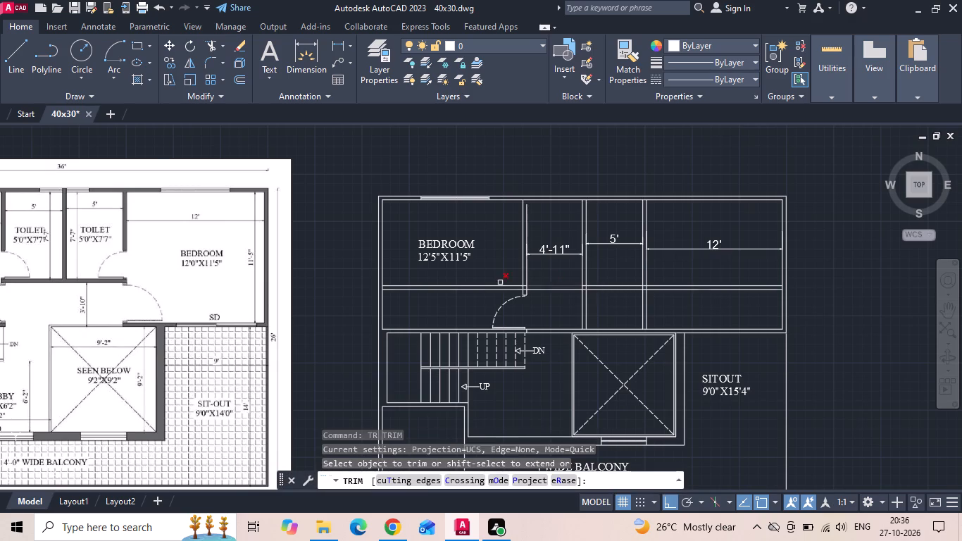
scroll(446, 284, up, 1)
drag(515, 301, 518, 279)
scroll(554, 283, up, 2)
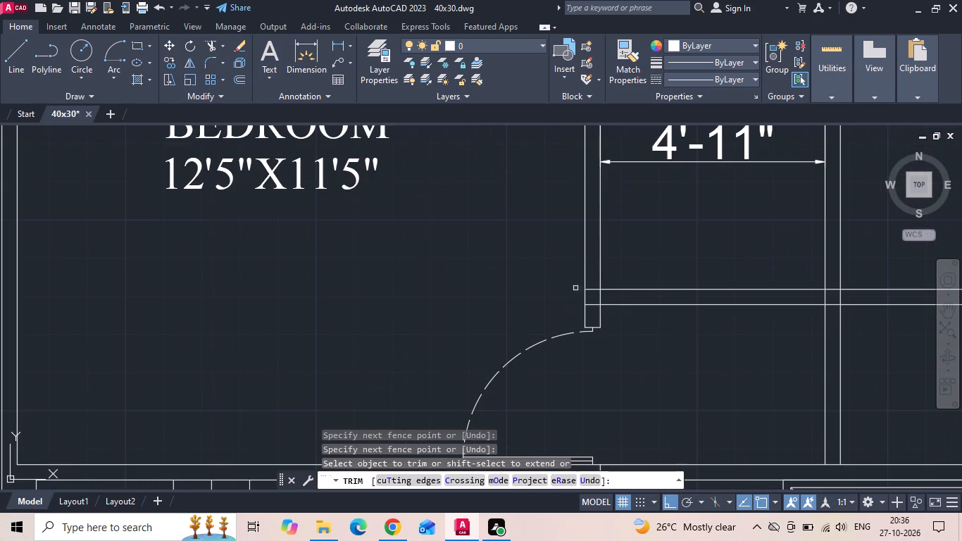
click(595, 311)
click(596, 296)
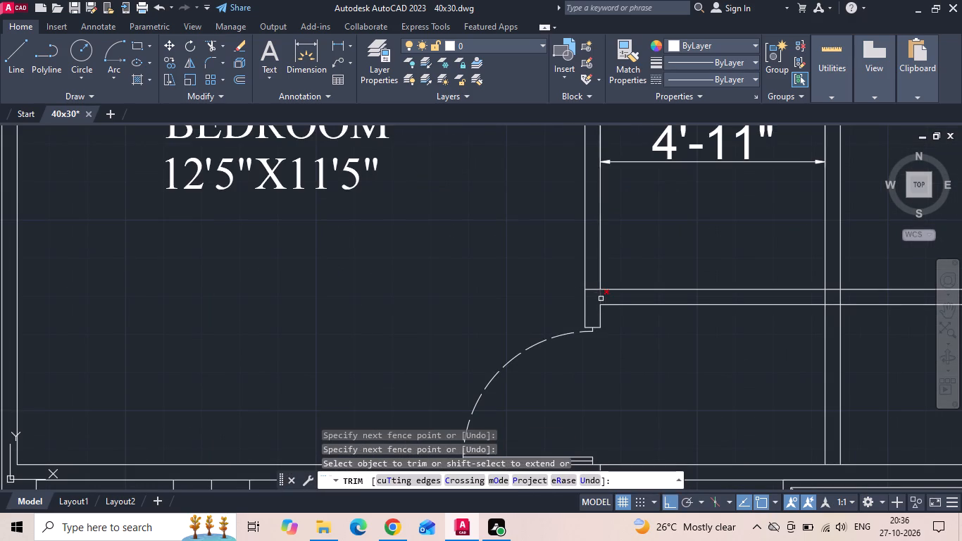
click(601, 299)
Trim the toilet partition below the toilets' south wall and clear the overlapping lines at the wall junctions.
scroll(756, 311, up, 1)
middle_drag(756, 312, 616, 305)
scroll(616, 305, down, 2)
drag(625, 340, 739, 348)
middle_drag(782, 328, 771, 328)
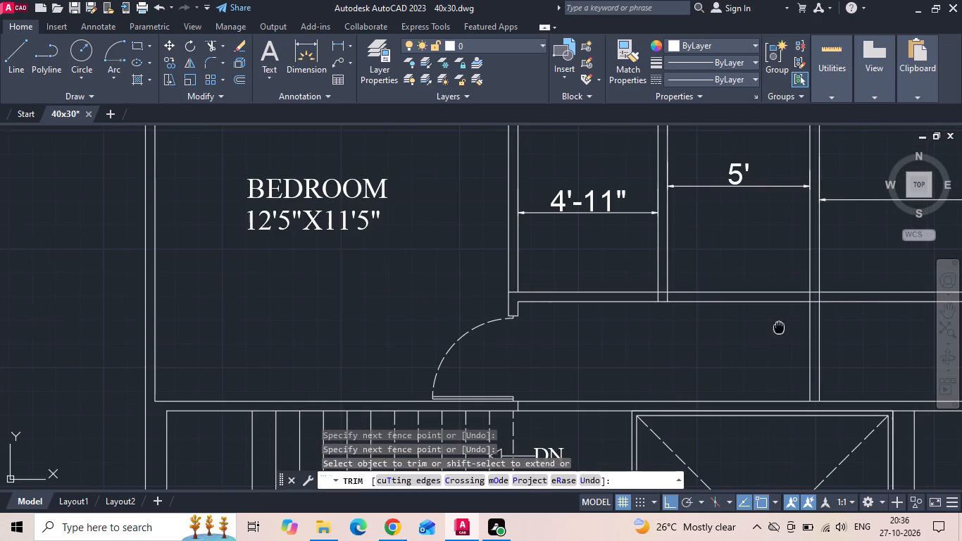
middle_drag(771, 328, 649, 341)
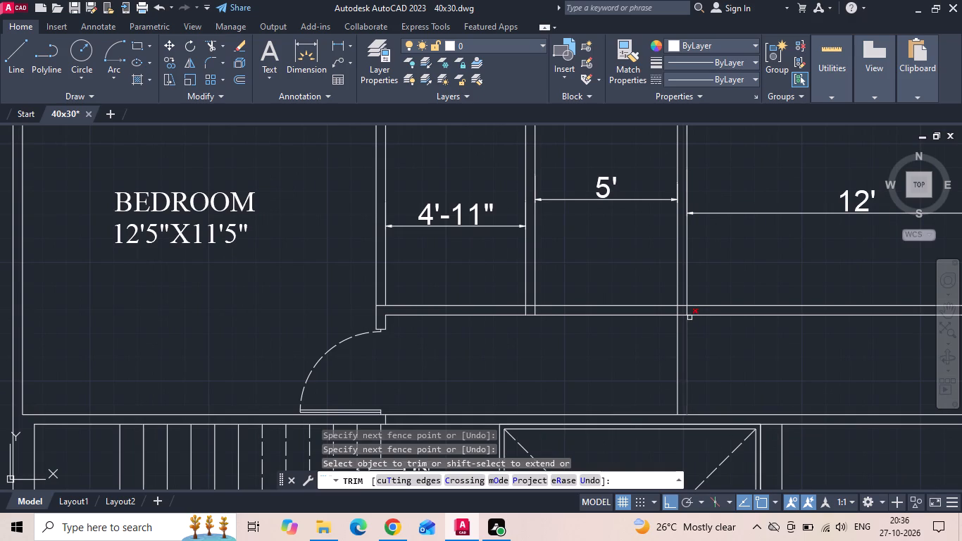
scroll(689, 316, up, 1)
click(675, 307)
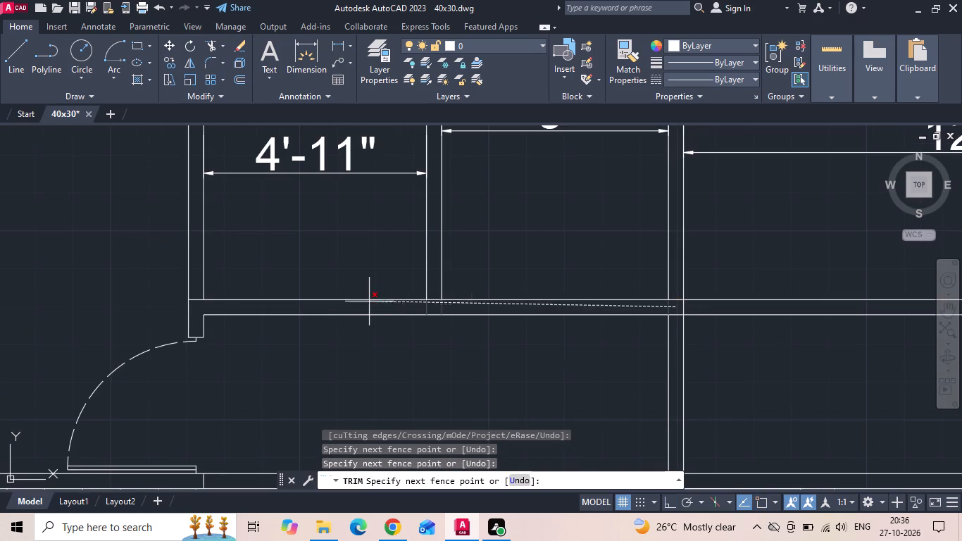
click(364, 308)
click(433, 298)
scroll(432, 363, down, 2)
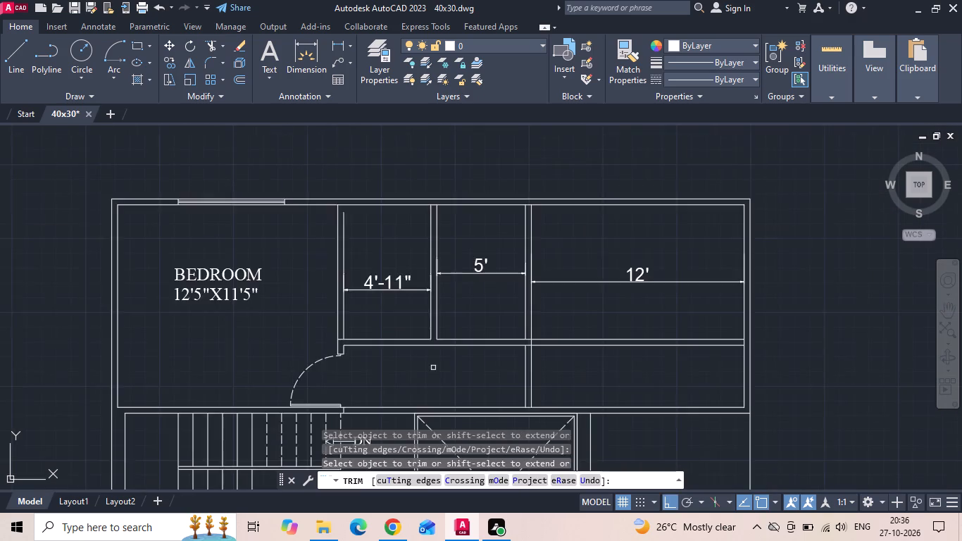
Trim the north wall's inner line where the toilet partition and the east bedroom's west wall meet it.
scroll(433, 368, down, 3)
scroll(433, 368, up, 1)
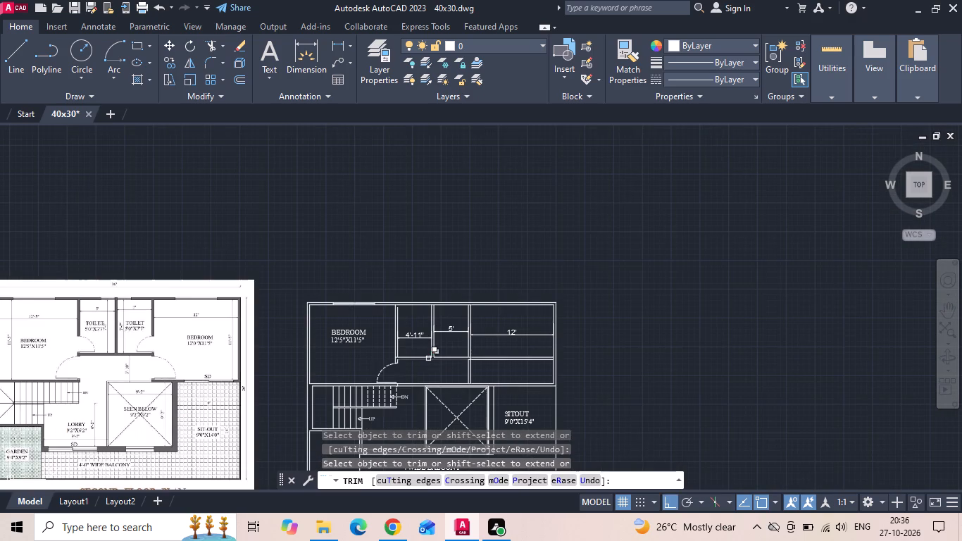
scroll(429, 331, up, 3)
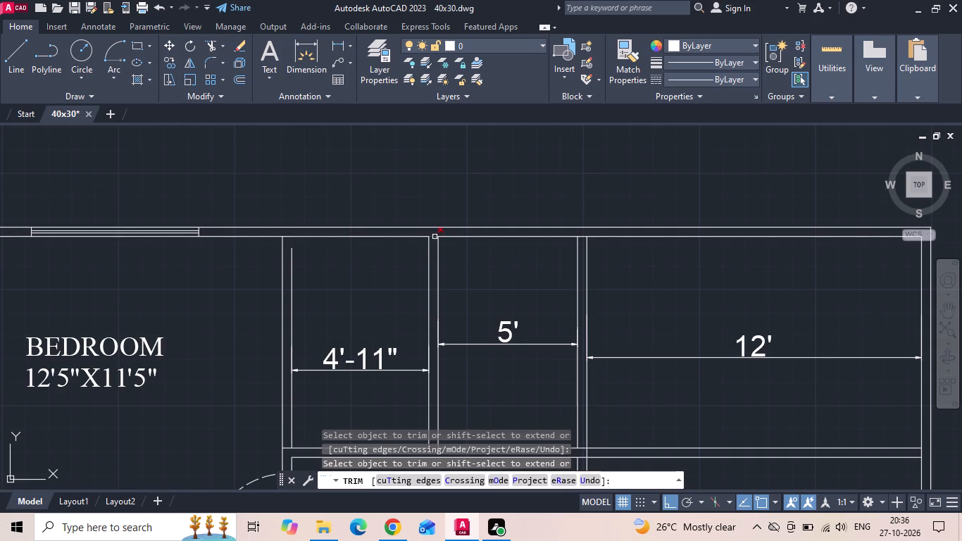
click(435, 237)
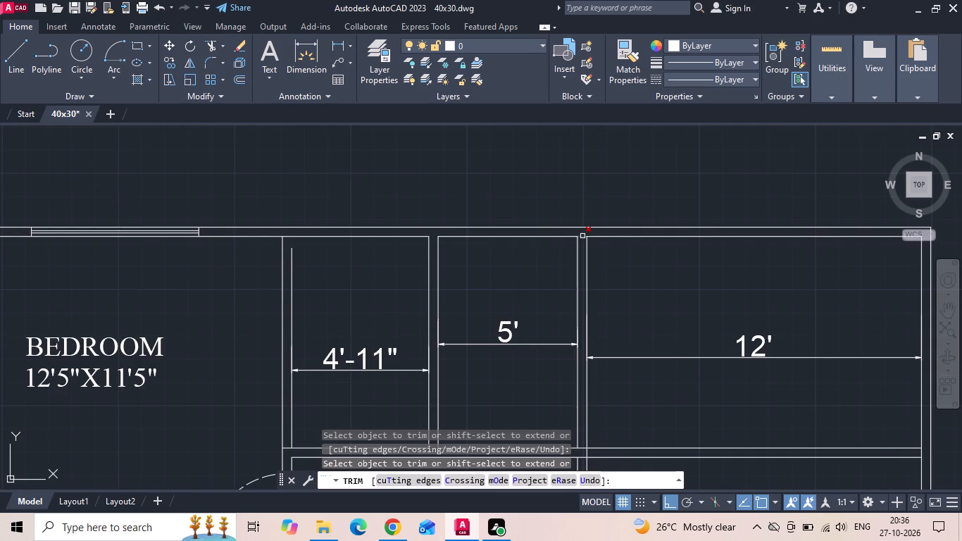
click(582, 236)
key(Escape)
Extend the west toilet's west wall line to the north wall and trim the line across that junction.
key(e)
key(x)
key(space)
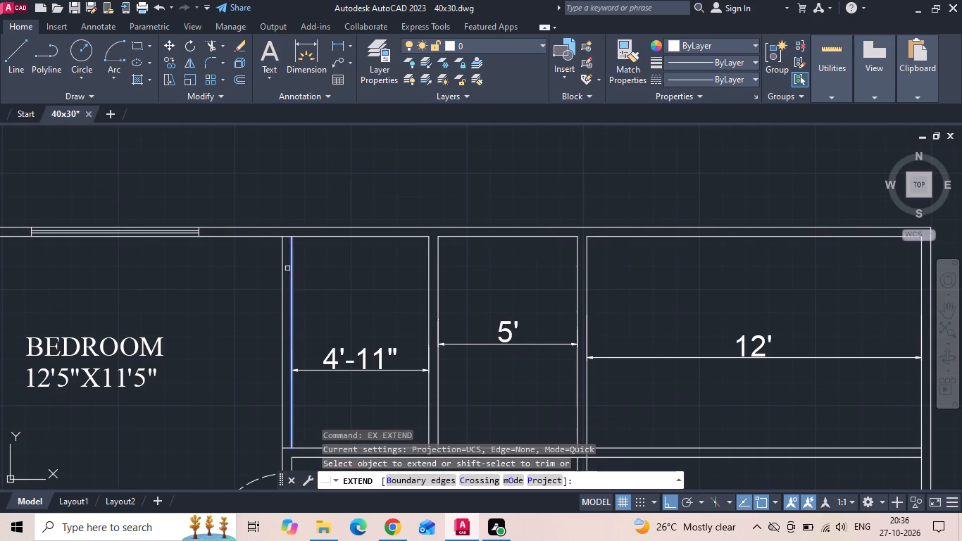
drag(287, 266, 306, 269)
key(Escape)
key(t)
key(r)
key(space)
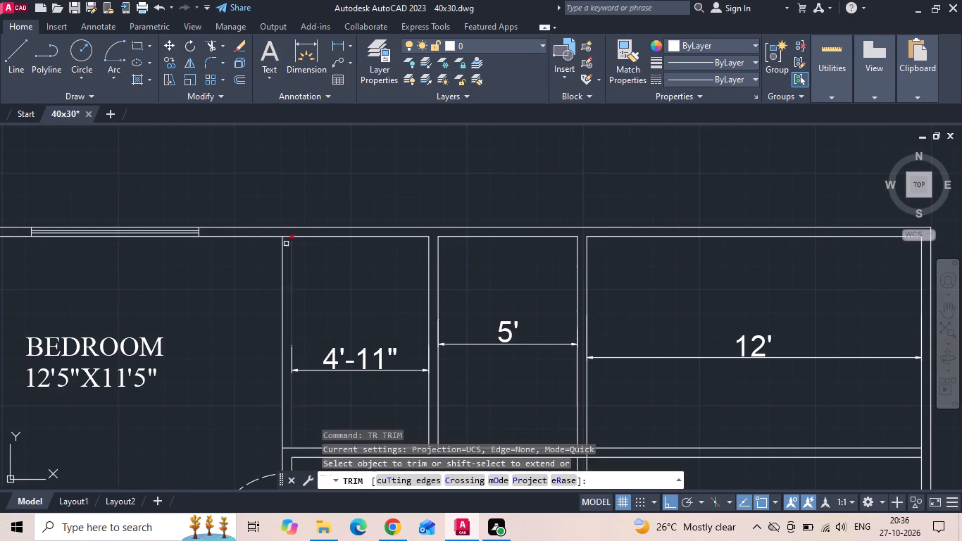
click(286, 236)
key(Escape)
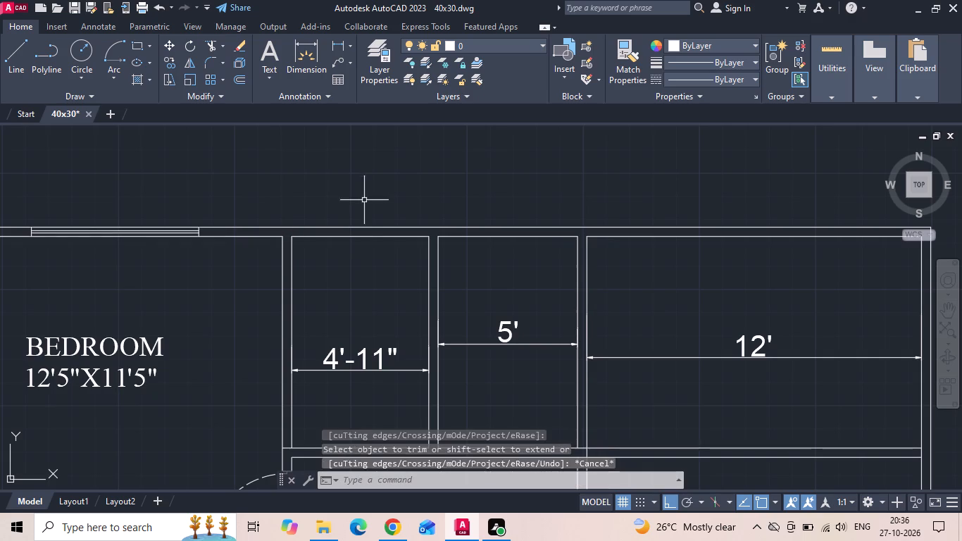
Extend the west face of the east bedroom's west wall to the outer line of its south wall.
scroll(509, 222, down, 3)
scroll(119, 261, up, 2)
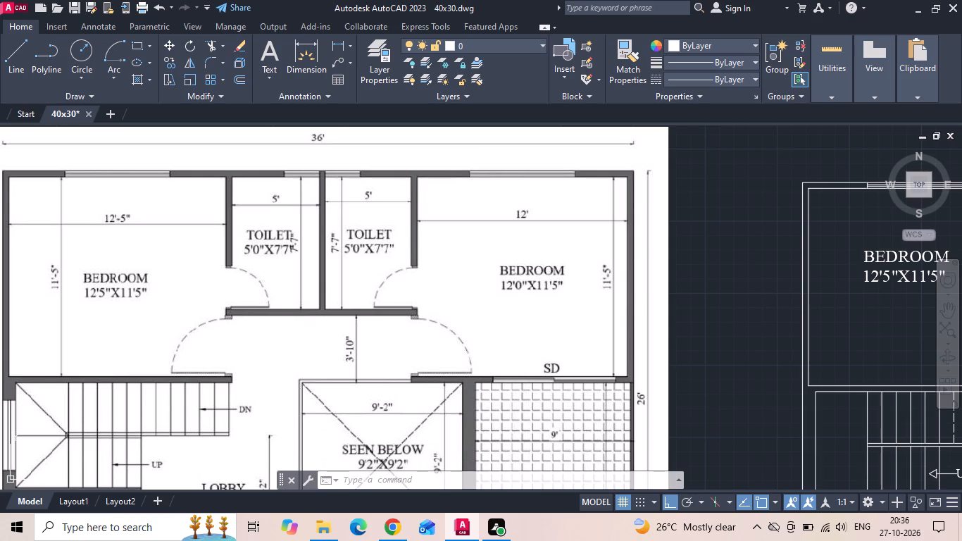
scroll(118, 261, down, 2)
scroll(304, 303, up, 1)
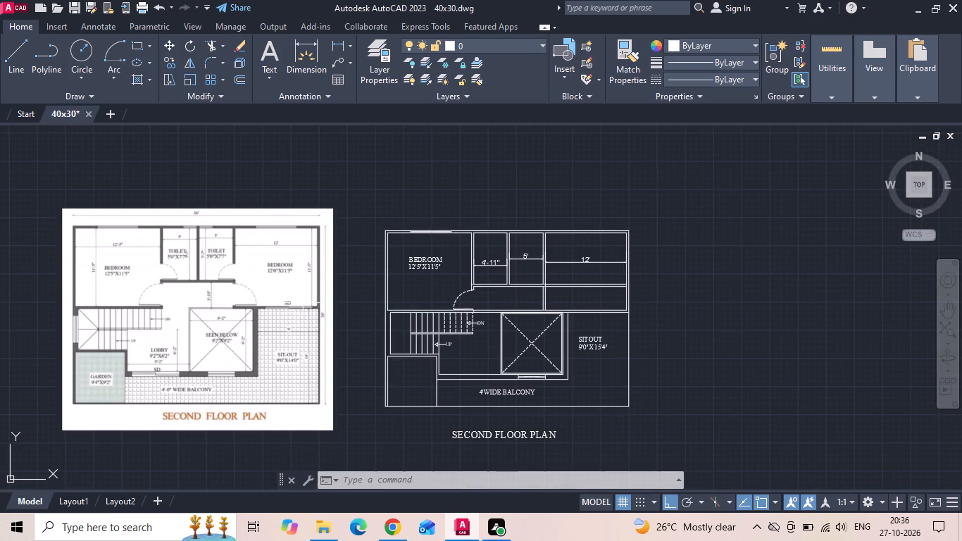
scroll(305, 302, up, 1)
middle_drag(630, 329, 428, 344)
scroll(740, 326, up, 1)
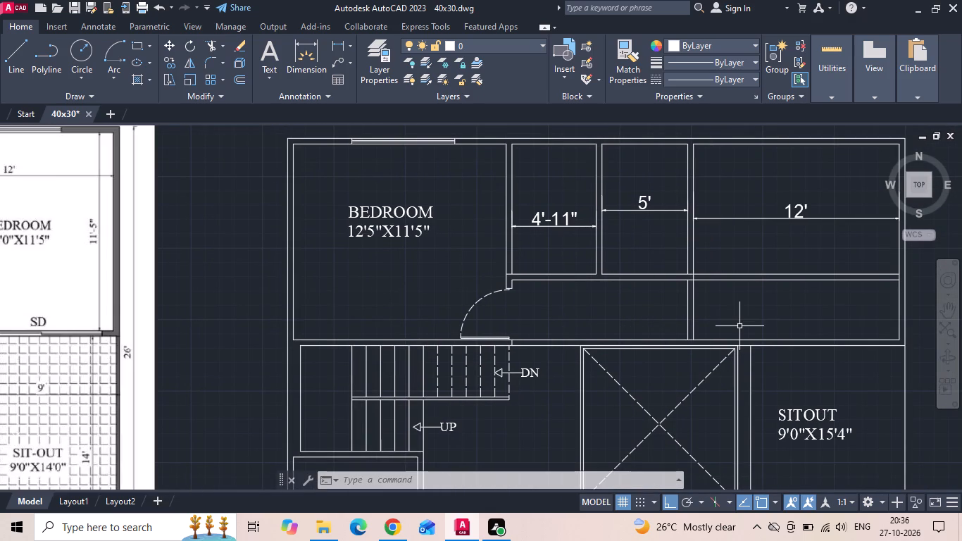
text(EX)
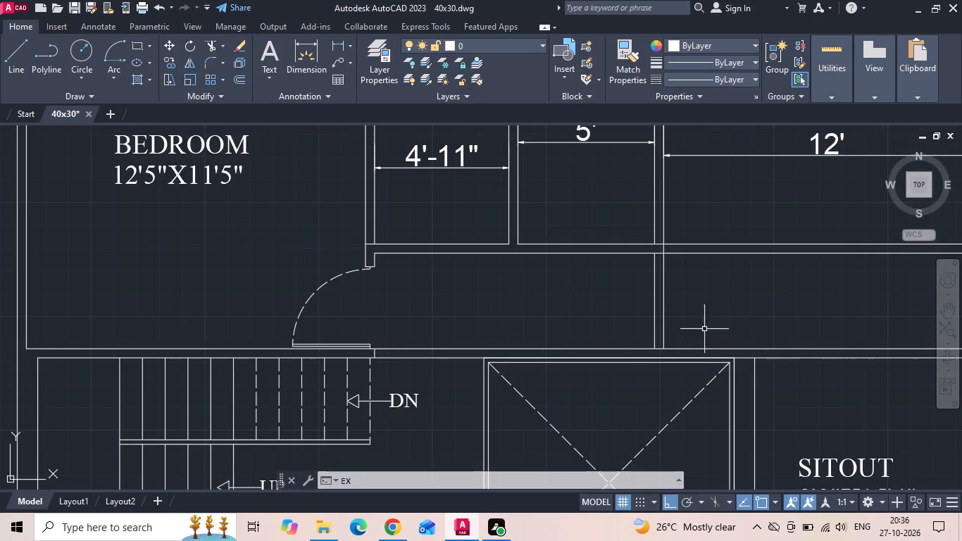
key(space)
click(655, 331)
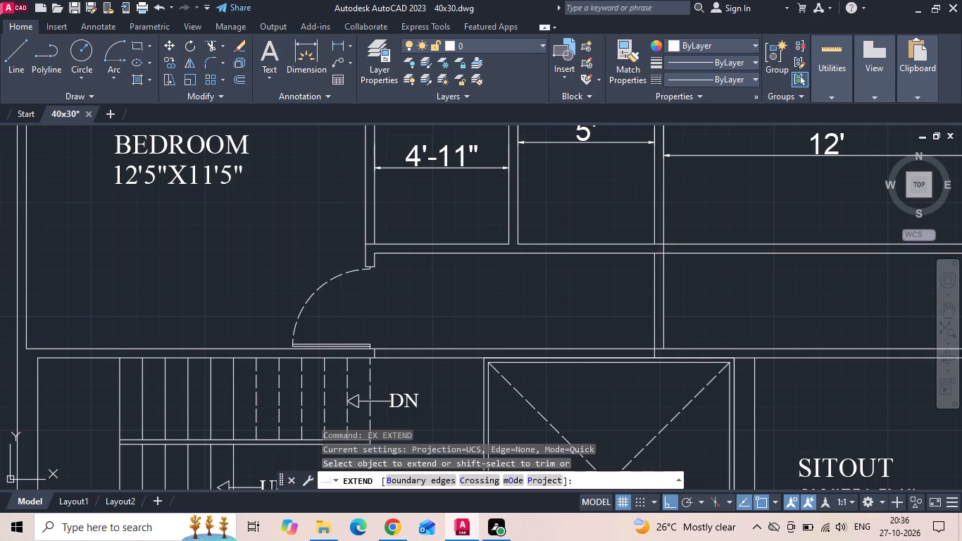
key(Escape)
Trim both south wall lines across the lobby opening between the two bedrooms.
key(t)
text(R)
key(space)
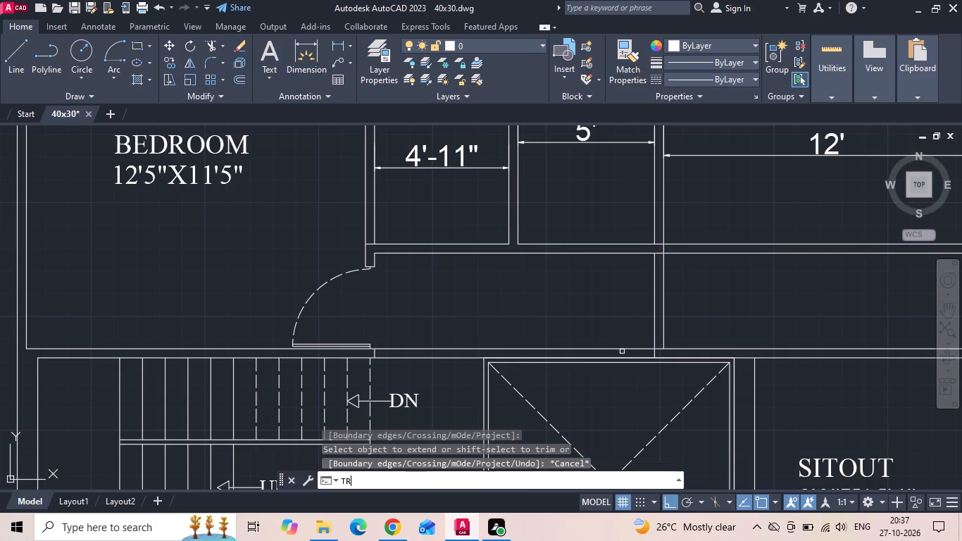
click(620, 350)
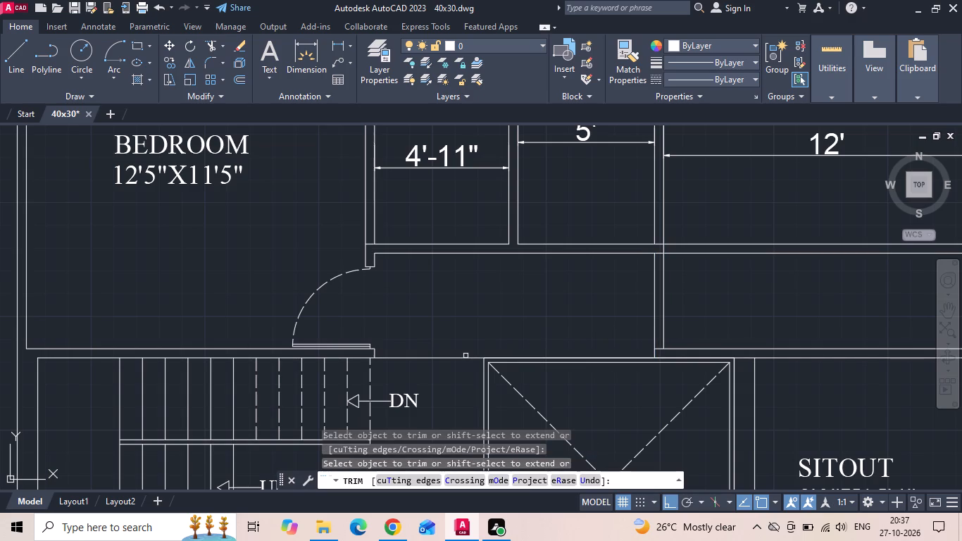
click(465, 358)
key(Escape)
Fillet the west face of the east bedroom's west wall with the south wall's outer line into a square corner.
text(F)
key(space)
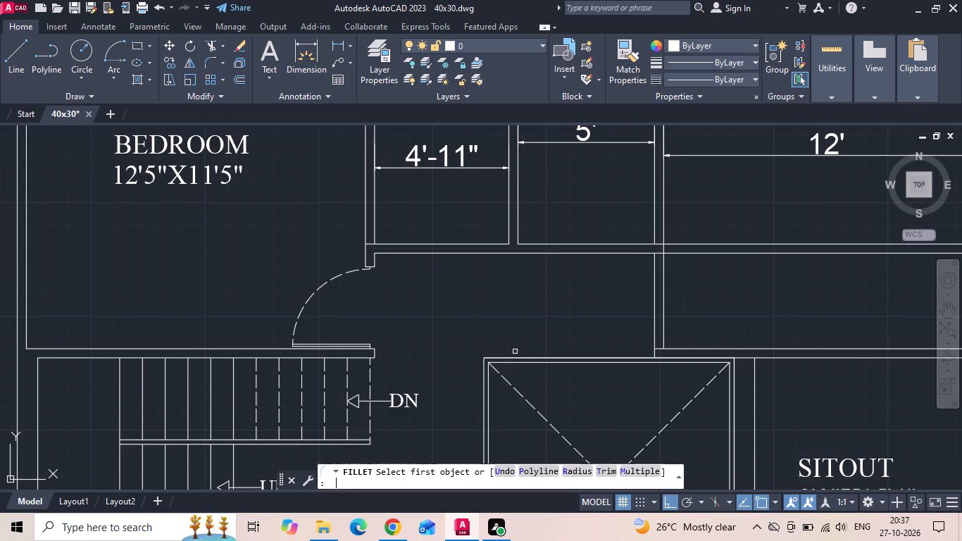
click(654, 332)
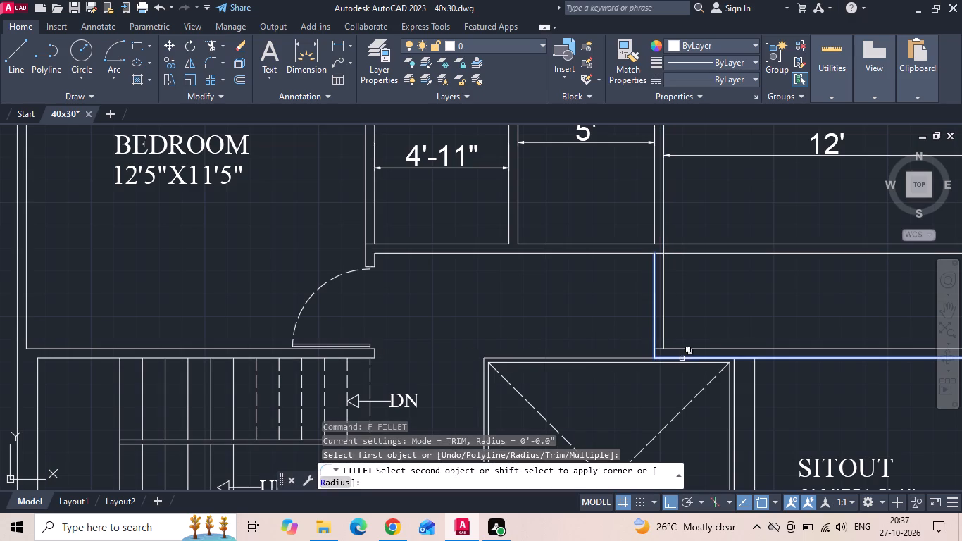
click(689, 357)
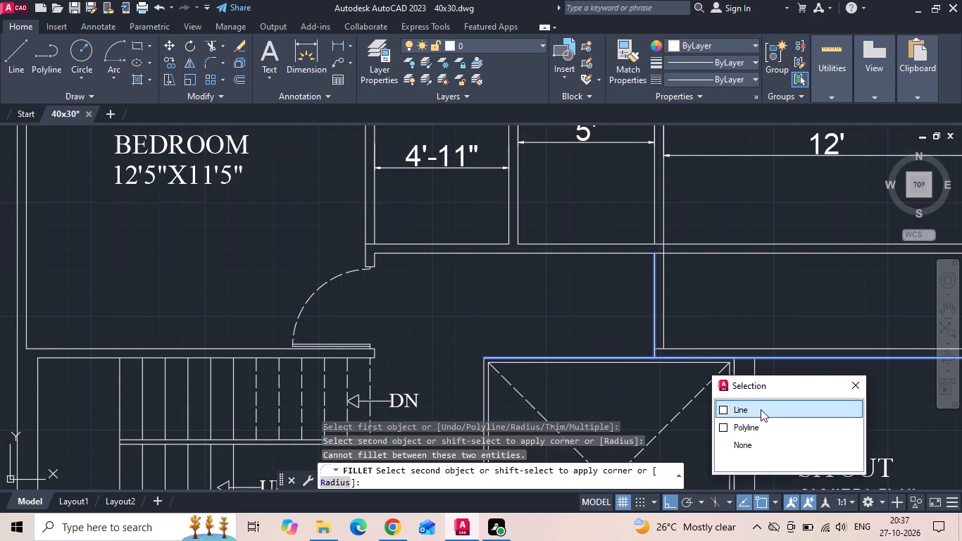
click(761, 408)
key(Escape)
Delete the 5' dimension across the east toilet.
click(573, 304)
click(533, 275)
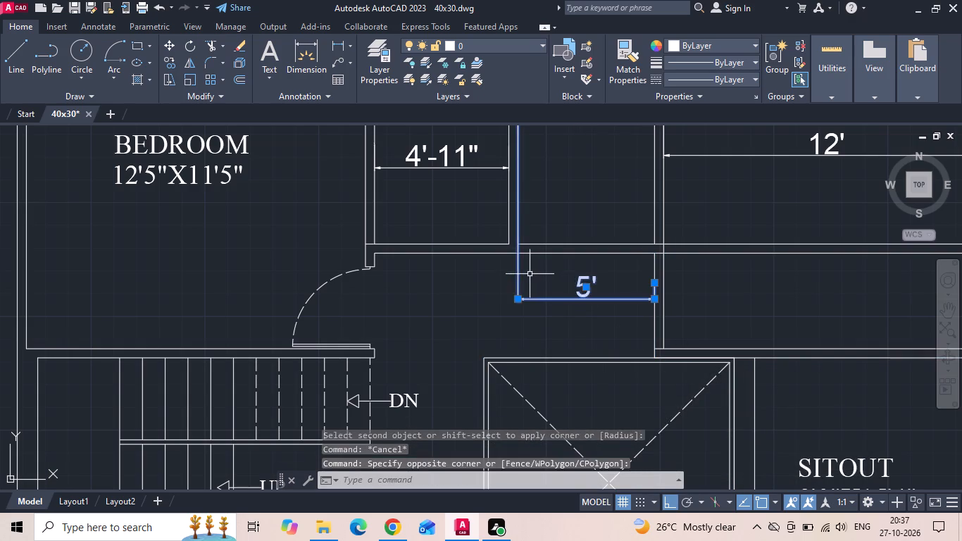
key(Delete)
Offset the upper line of the toilets' south wall 2'6" northward in both toilets to mark the door openings.
middle_drag(529, 285, 525, 332)
text(O 2')
text(6)
key(space)
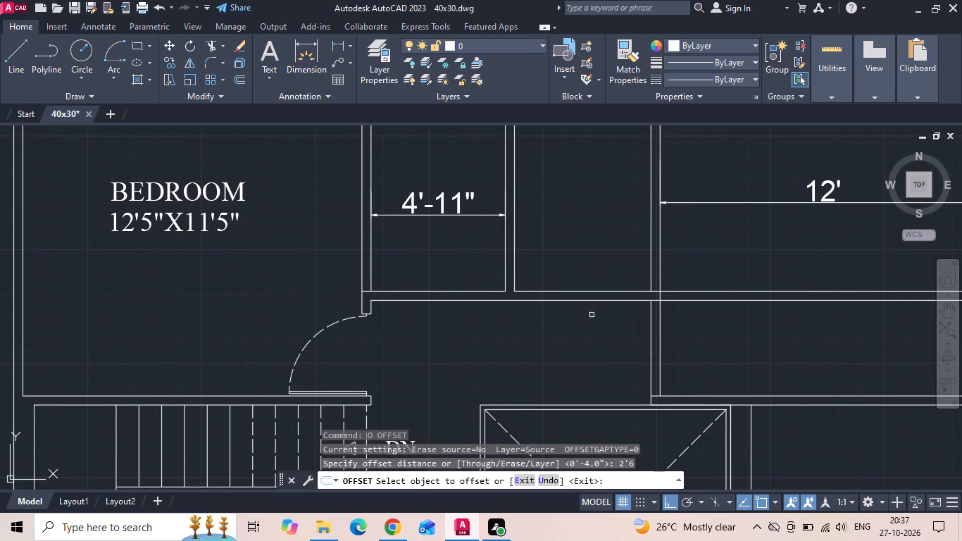
drag(687, 292, 691, 282)
click(707, 239)
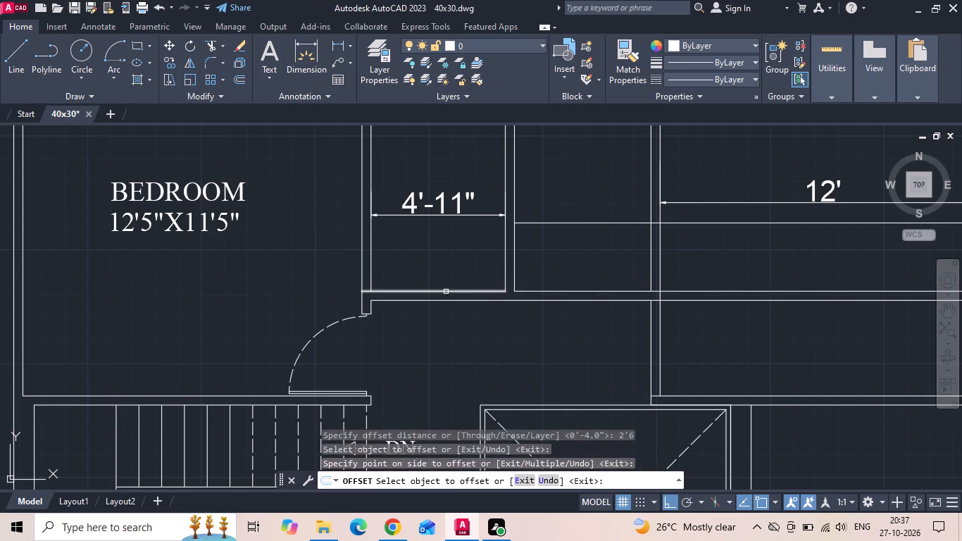
click(446, 292)
click(451, 254)
key(Escape)
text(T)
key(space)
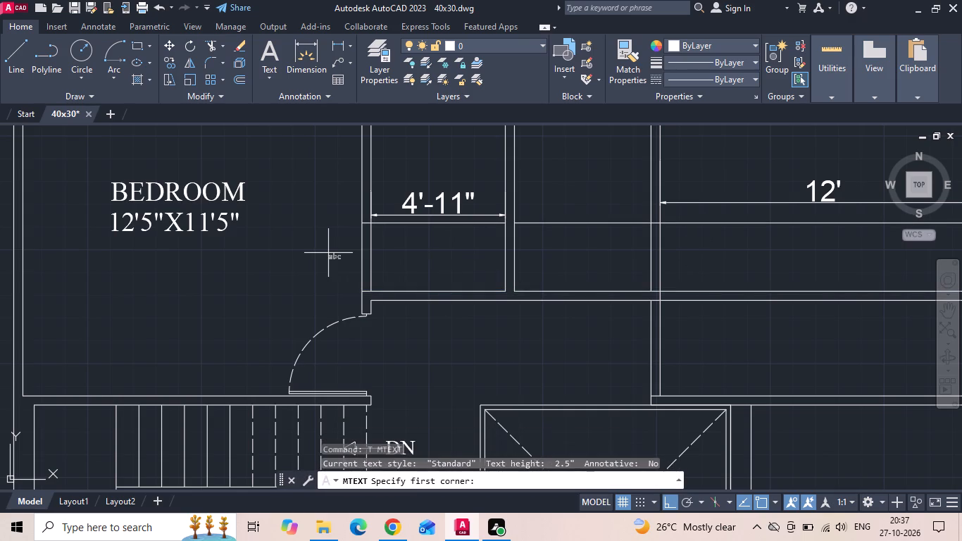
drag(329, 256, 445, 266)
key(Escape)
Trim the door opening in the west toilet's west wall and remove the leftover offset line inside the toilet.
key(t)
key(r)
key(space)
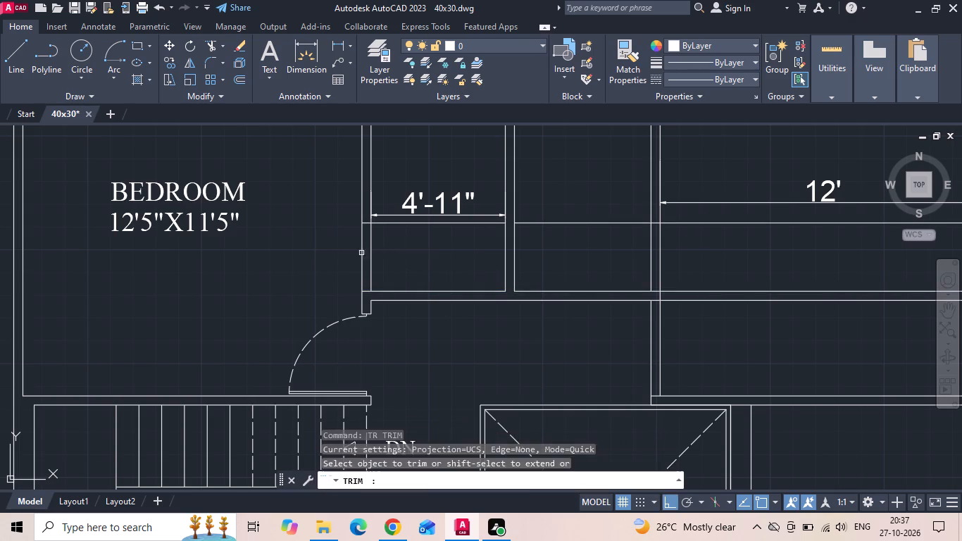
drag(349, 253, 425, 256)
click(411, 225)
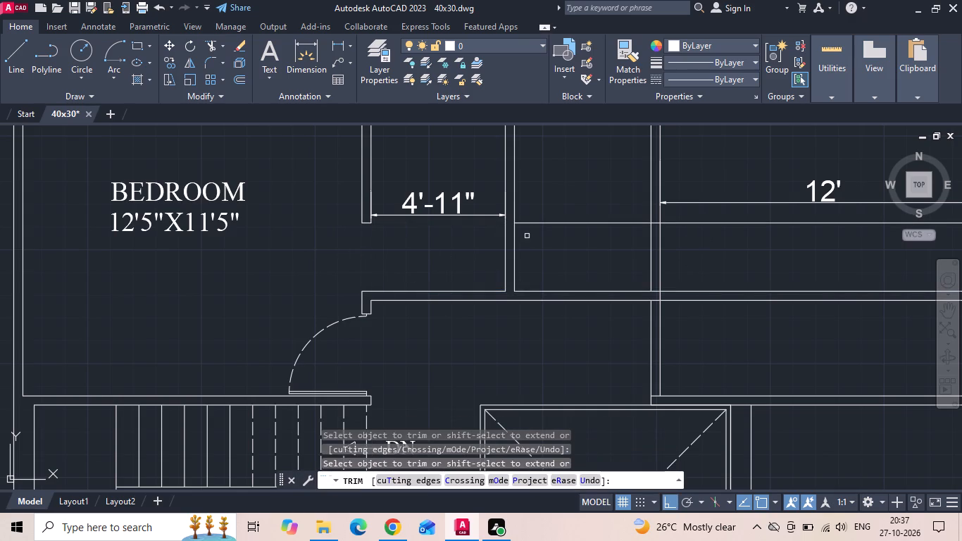
Trim the door opening in the east toilet's east wall and remove the leftover wall and offset lines crossing the toilet and east bedroom.
drag(561, 213, 744, 259)
click(730, 223)
drag(725, 254, 725, 347)
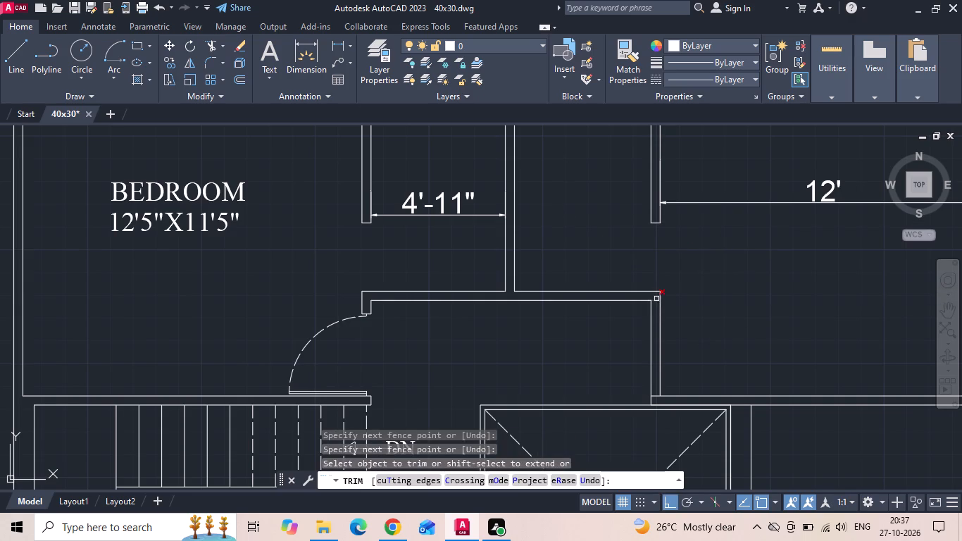
click(656, 299)
key(Escape)
Form a 3' door opening in the east bedroom's west wall by offsetting the south wall's inner line northward and trimming.
text(O 3')
key(Return)
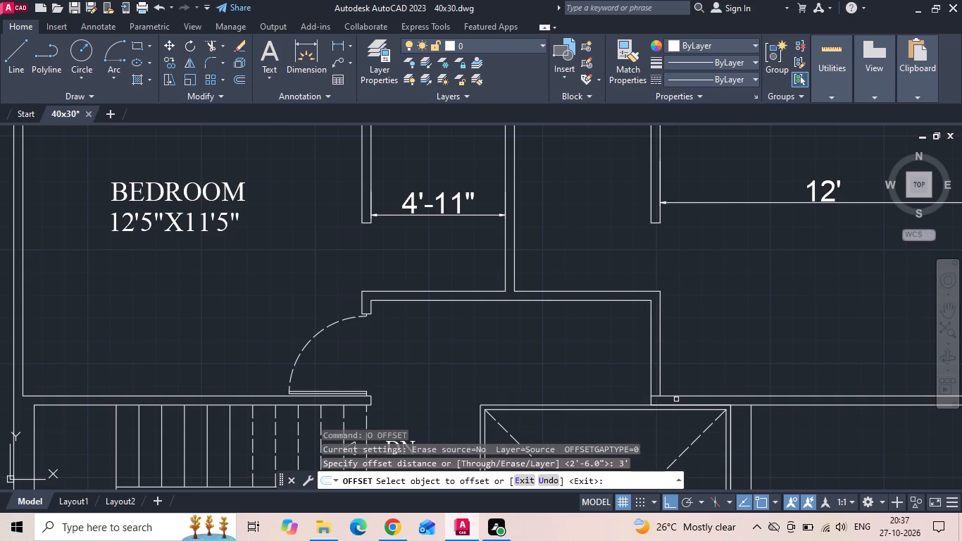
click(677, 397)
click(684, 354)
key(Escape)
key(t)
key(r)
key(space)
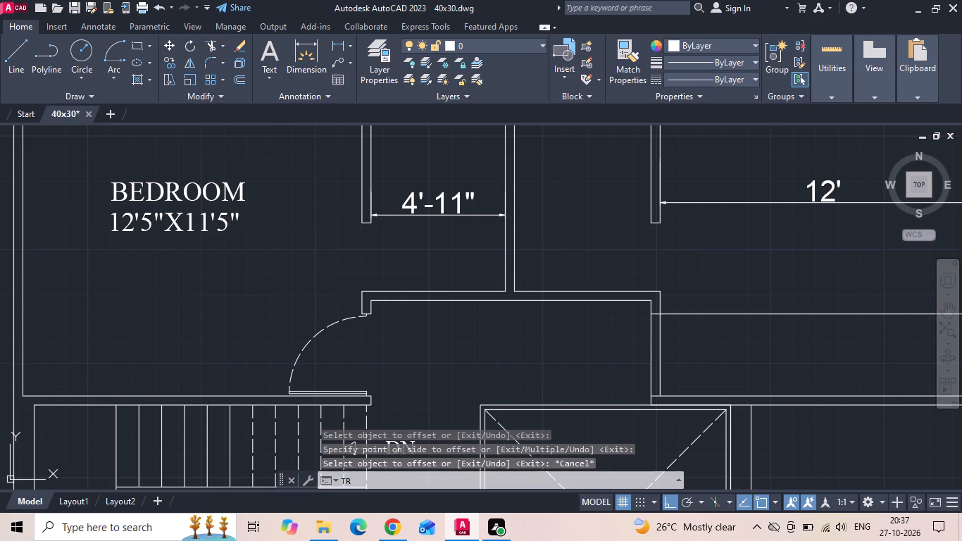
drag(627, 349, 732, 294)
scroll(725, 305, down, 2)
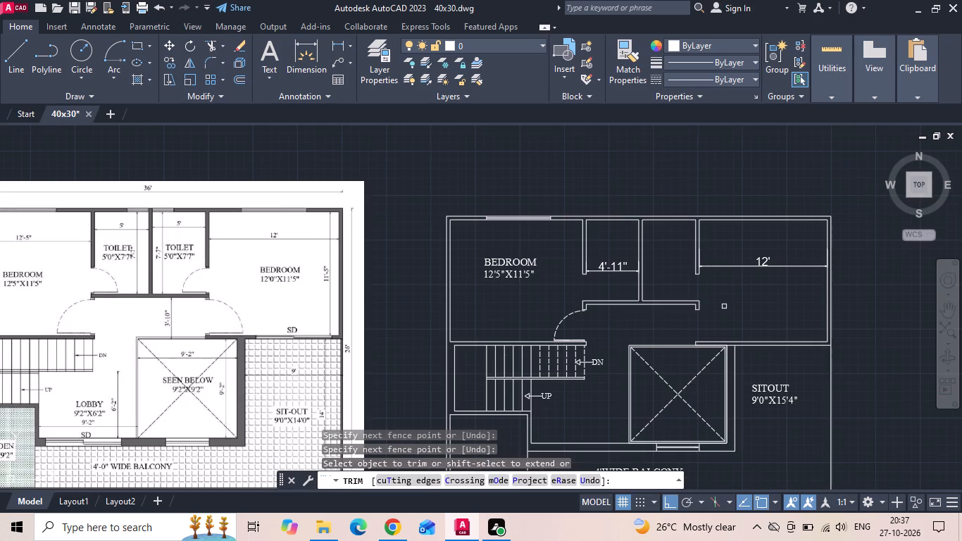
key(Escape)
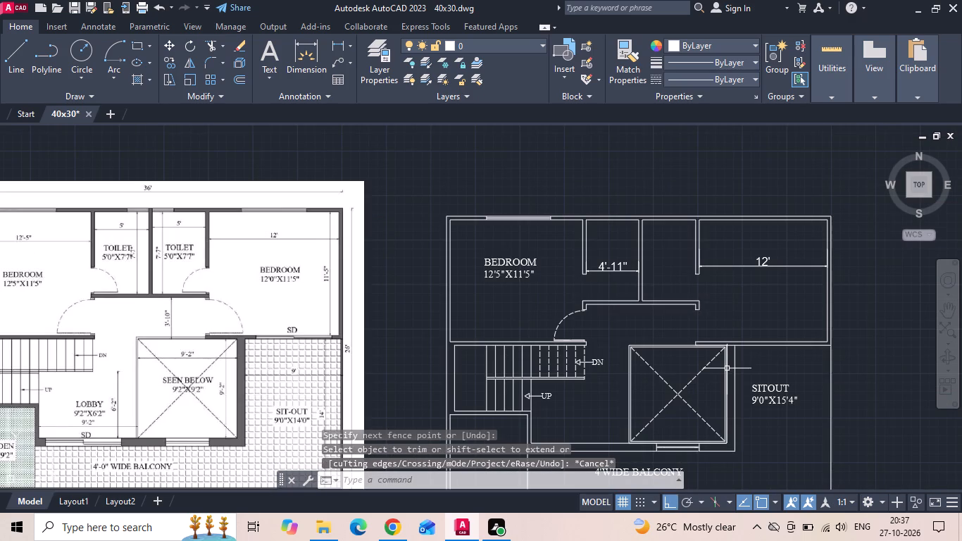
Trim the south wall's outer line where it crosses the top of the wall between the void and the sitout.
text(TR)
key(space)
key(space)
scroll(727, 371, up, 2)
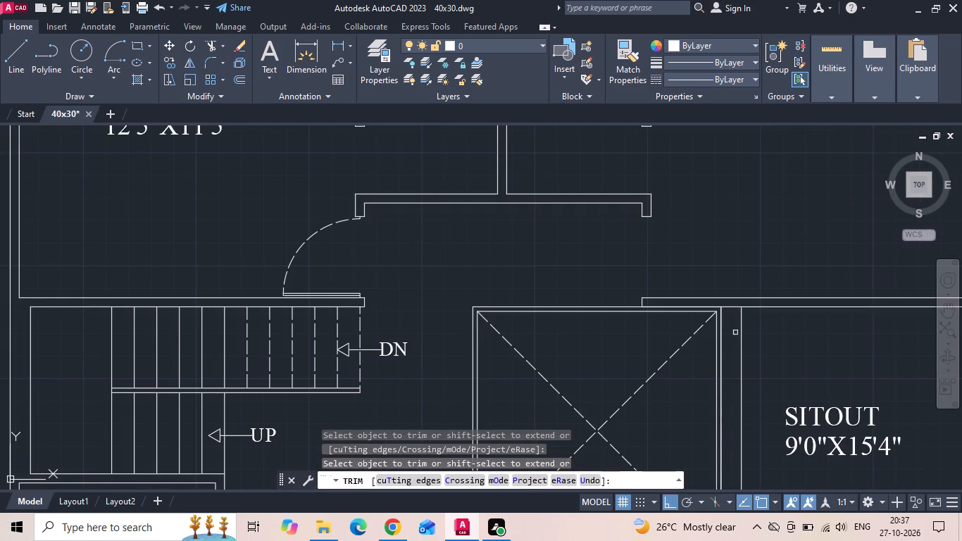
click(729, 306)
key(Escape)
Mirror the west bedroom's door about the vertical centreline between the toilets into the east bedroom's opening, keeping the original.
drag(406, 220, 378, 230)
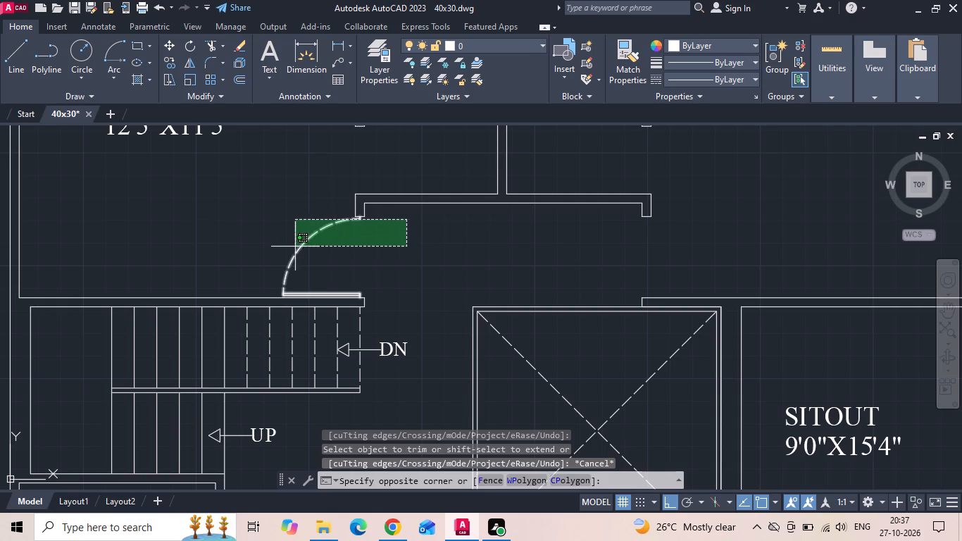
click(294, 247)
text(MI)
key(space)
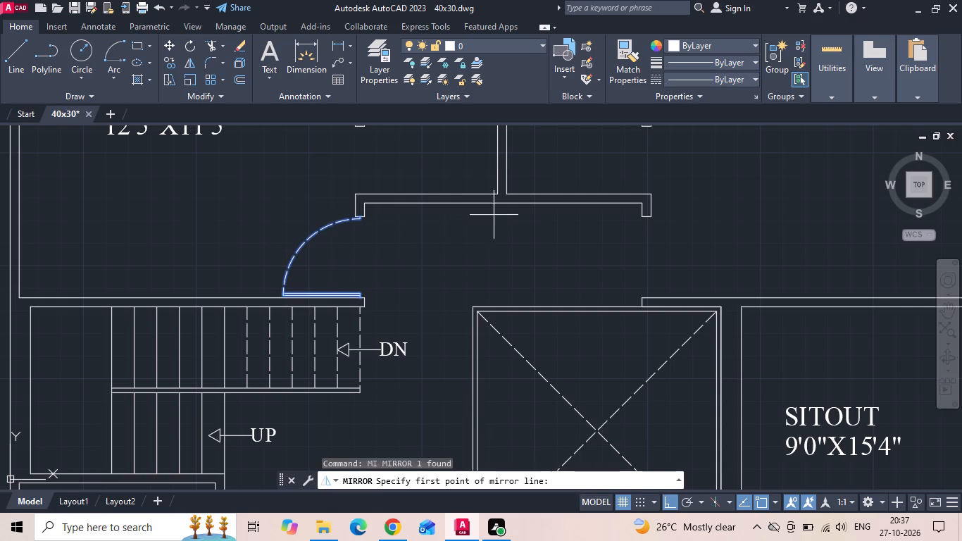
click(506, 208)
click(488, 236)
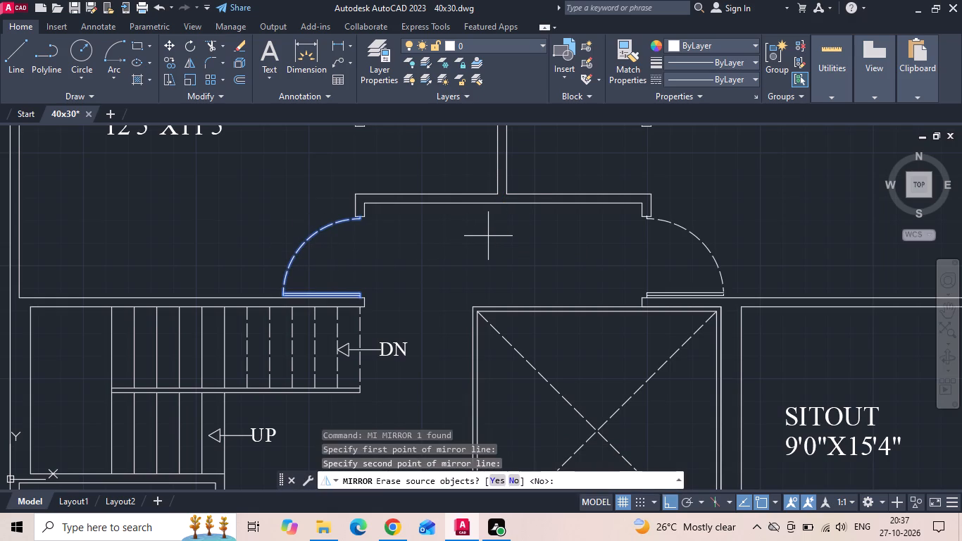
key(n)
key(space)
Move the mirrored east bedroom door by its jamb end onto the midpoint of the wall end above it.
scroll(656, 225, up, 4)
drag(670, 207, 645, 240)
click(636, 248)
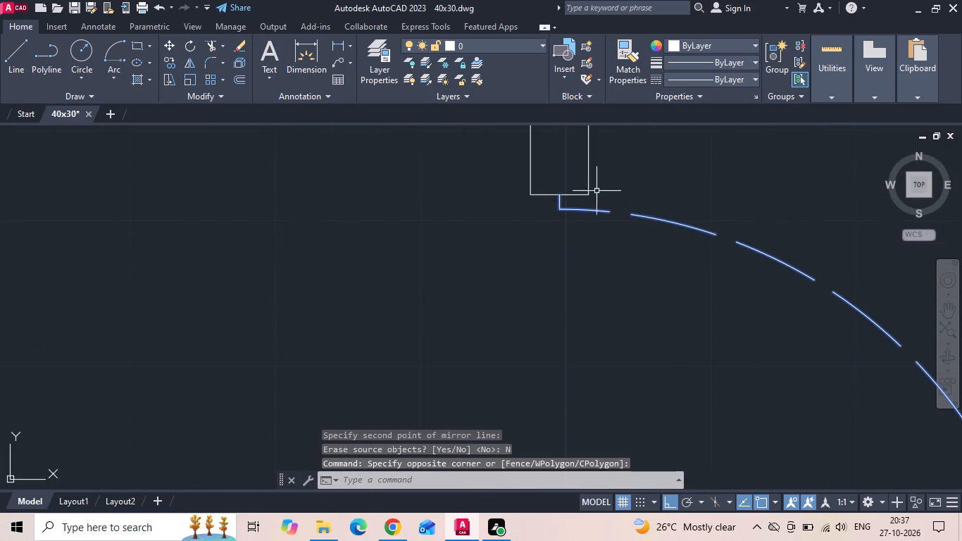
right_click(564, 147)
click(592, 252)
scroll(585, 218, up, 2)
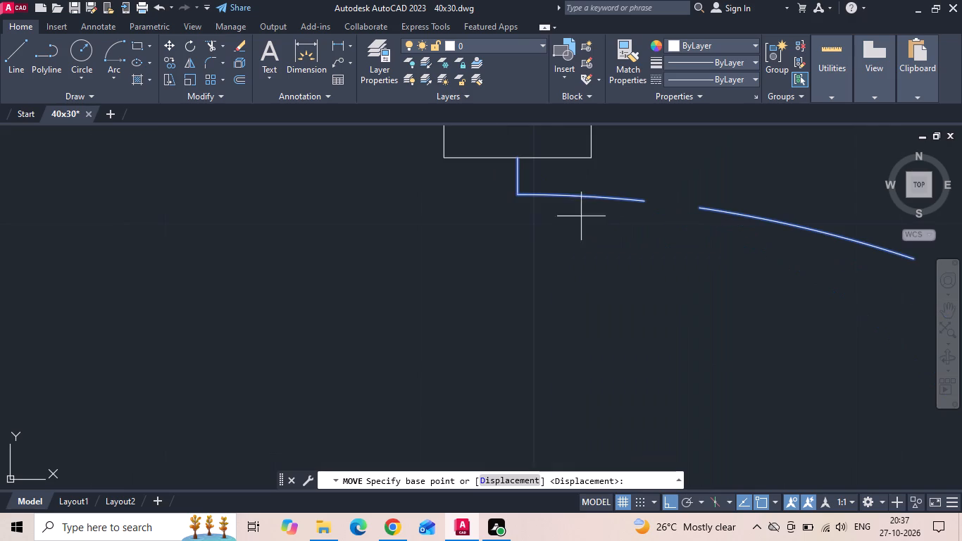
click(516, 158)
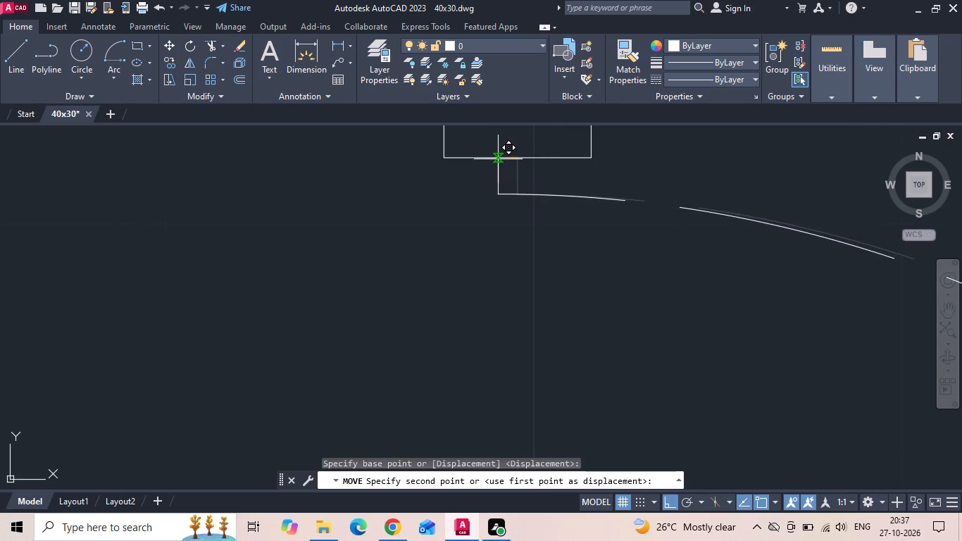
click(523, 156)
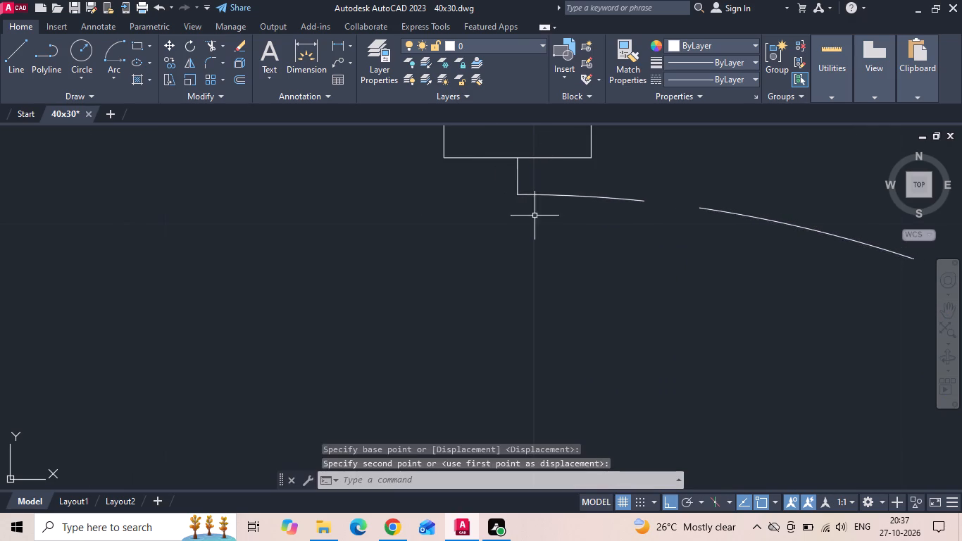
Check the thickness of the west toilet's west wall with a trial linear dimension.
scroll(549, 225, down, 7)
scroll(644, 179, up, 1)
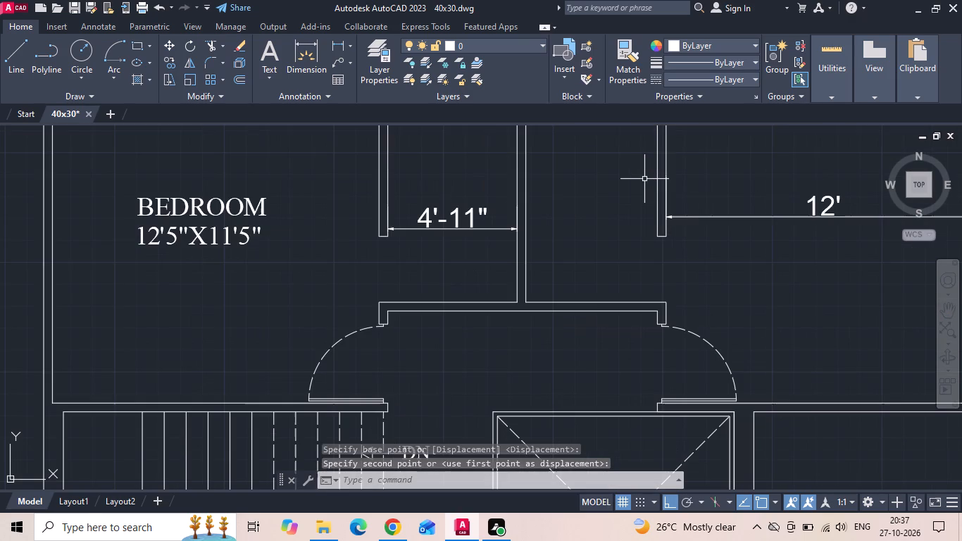
middle_drag(603, 196, 587, 278)
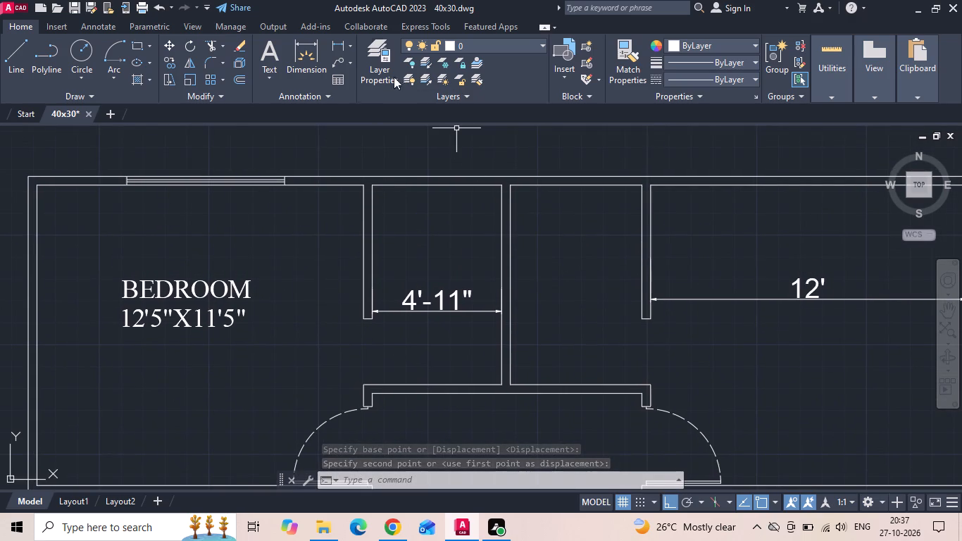
click(340, 45)
click(372, 216)
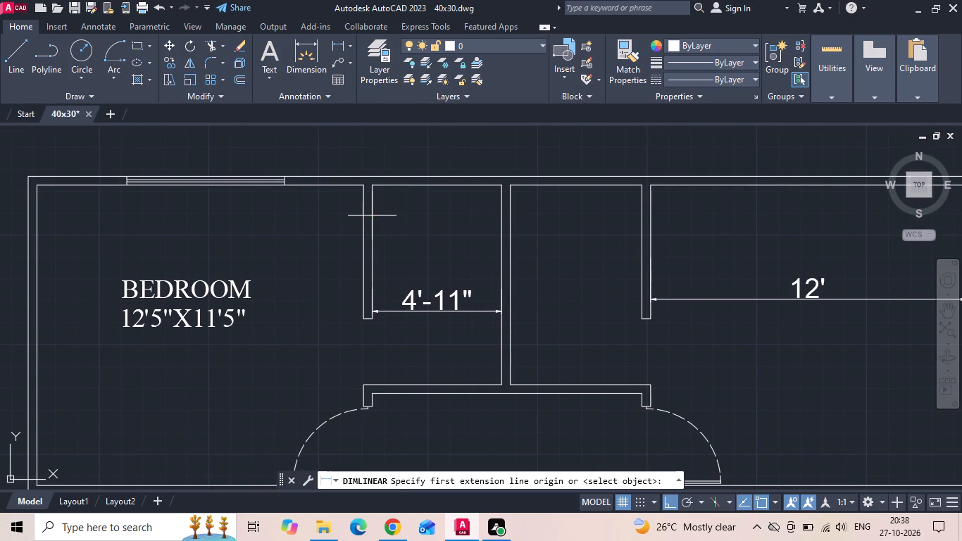
click(360, 216)
key(Escape)
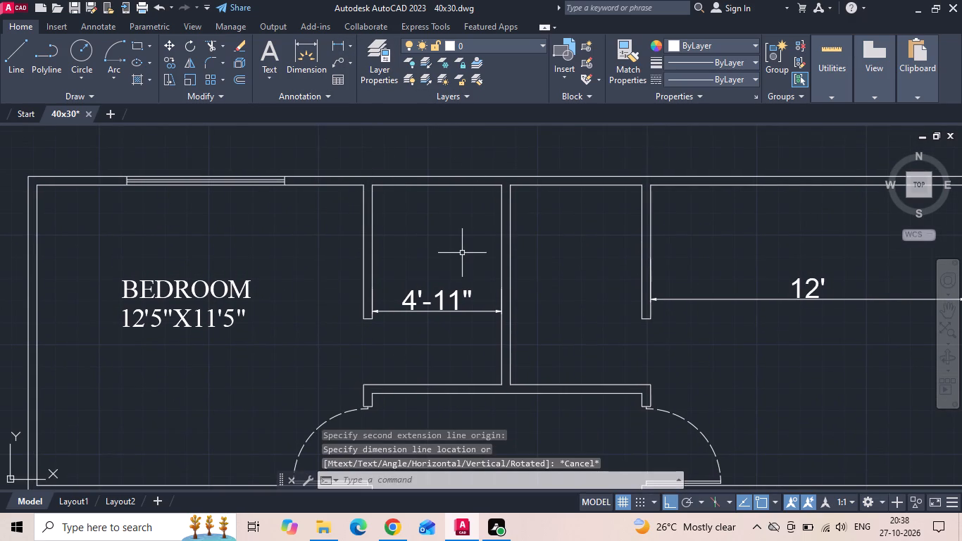
Delete the 4'-11" dimension across the west toilet.
drag(468, 263, 433, 330)
click(431, 332)
key(Delete)
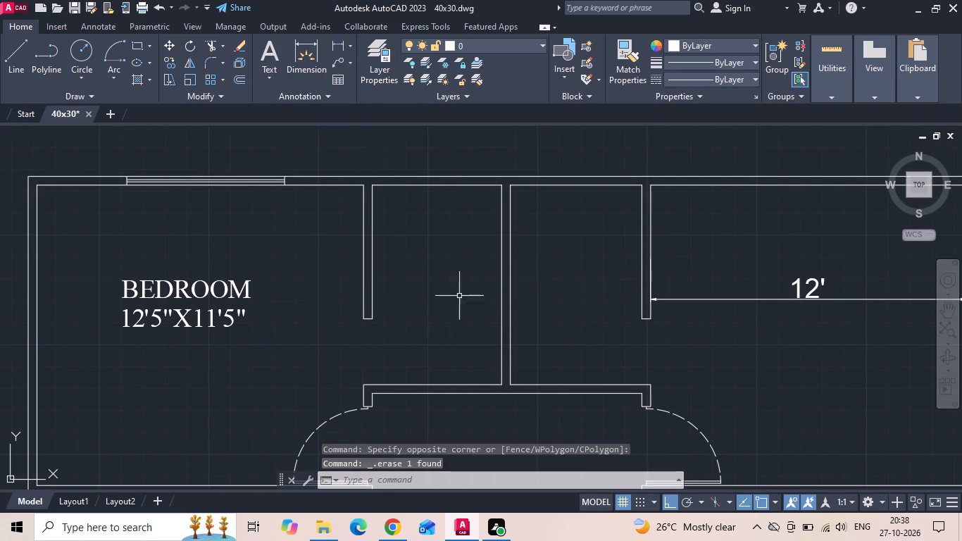
Copy the C.TOILET door from the ground floor plan to the midpoint of the wall end at the west toilet's door opening.
scroll(513, 270, down, 6)
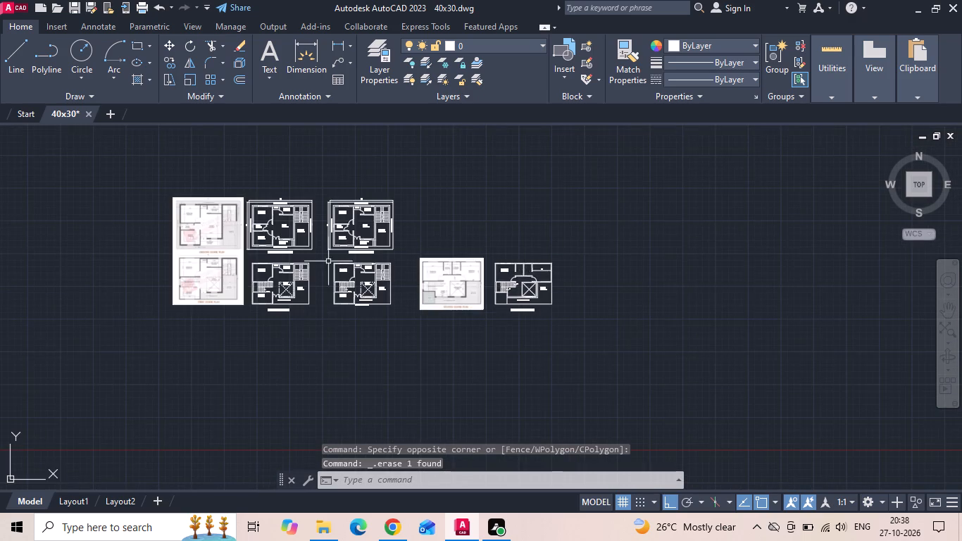
scroll(287, 229, up, 4)
click(249, 148)
right_click(249, 148)
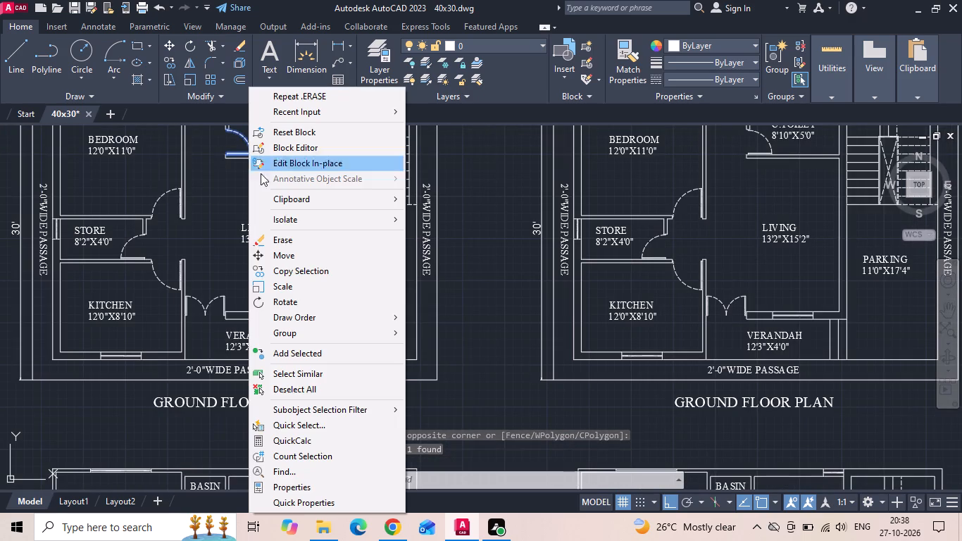
click(284, 266)
middle_drag(221, 236, 248, 375)
scroll(249, 298, up, 1)
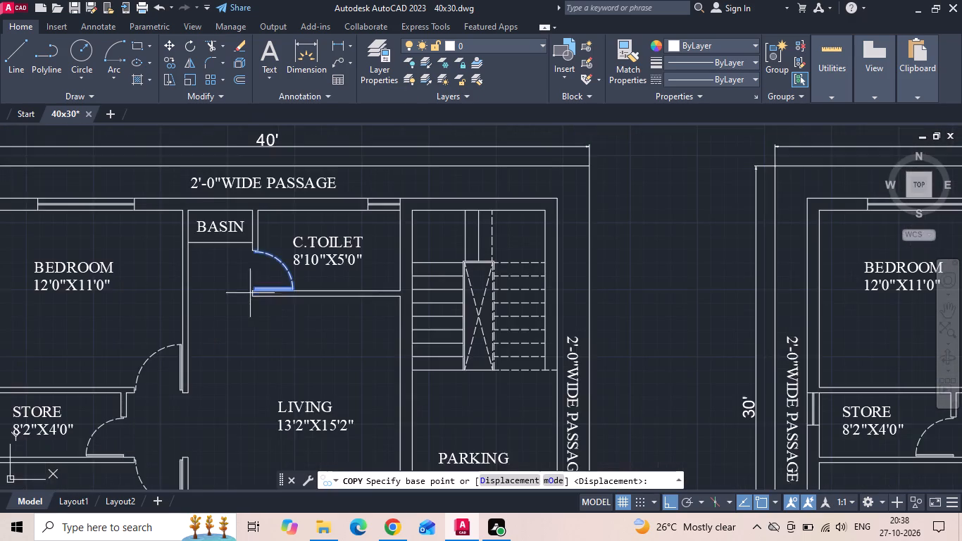
scroll(248, 237, up, 5)
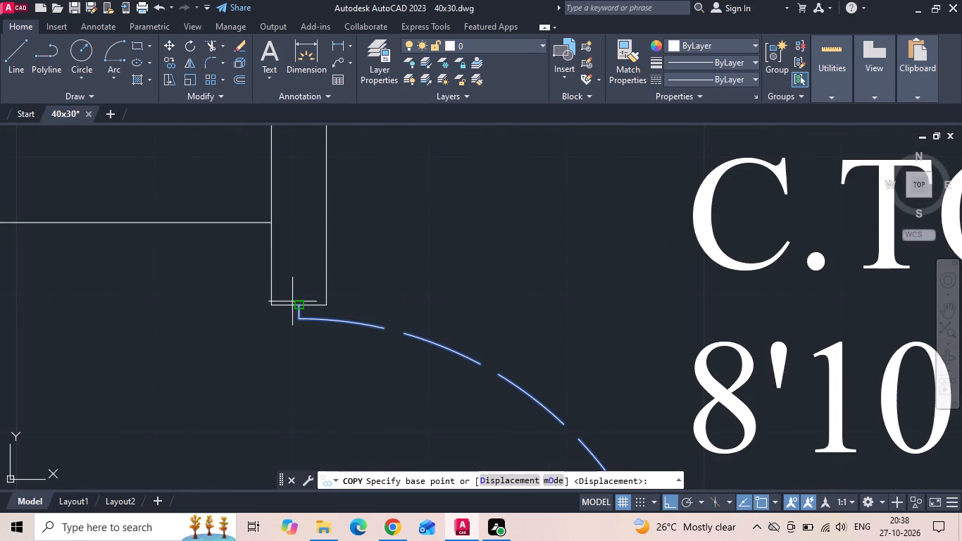
click(294, 304)
scroll(245, 282, down, 8)
scroll(596, 298, up, 3)
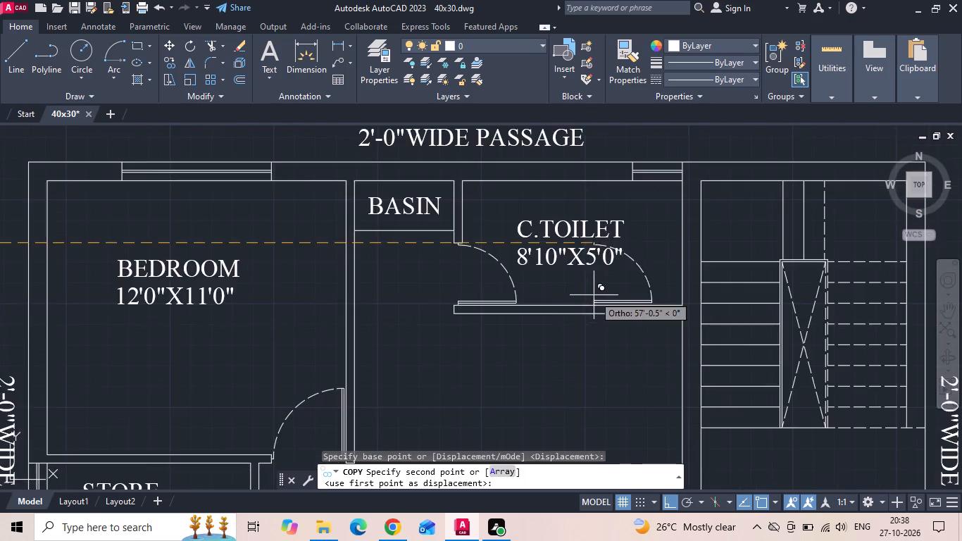
scroll(501, 312, down, 4)
middle_drag(679, 306, 449, 189)
scroll(502, 213, up, 1)
middle_drag(663, 409, 429, 204)
scroll(430, 210, up, 3)
scroll(488, 336, up, 2)
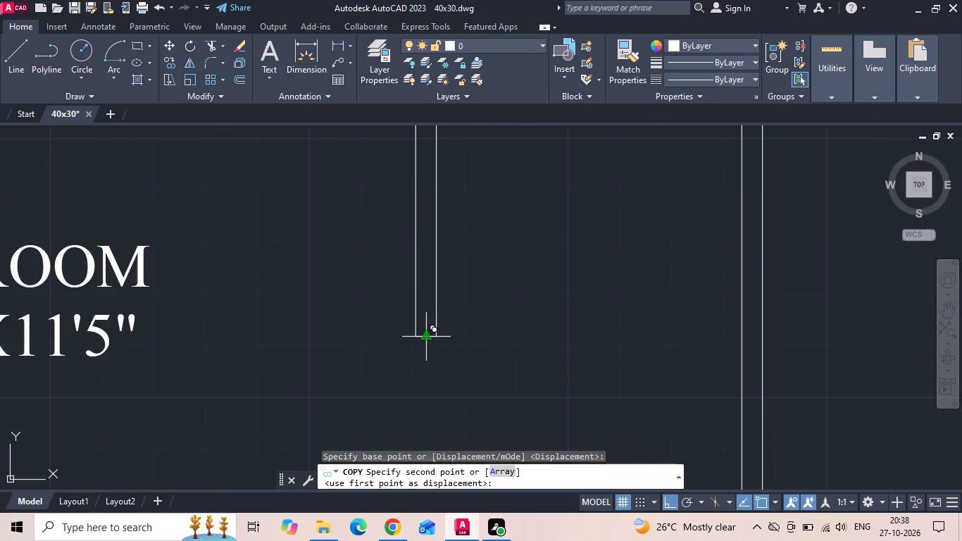
click(427, 340)
scroll(431, 240, down, 3)
key(Escape)
Mirror the west toilet's door about the wall between the toilets into the east toilet's opening, keeping the original.
click(462, 288)
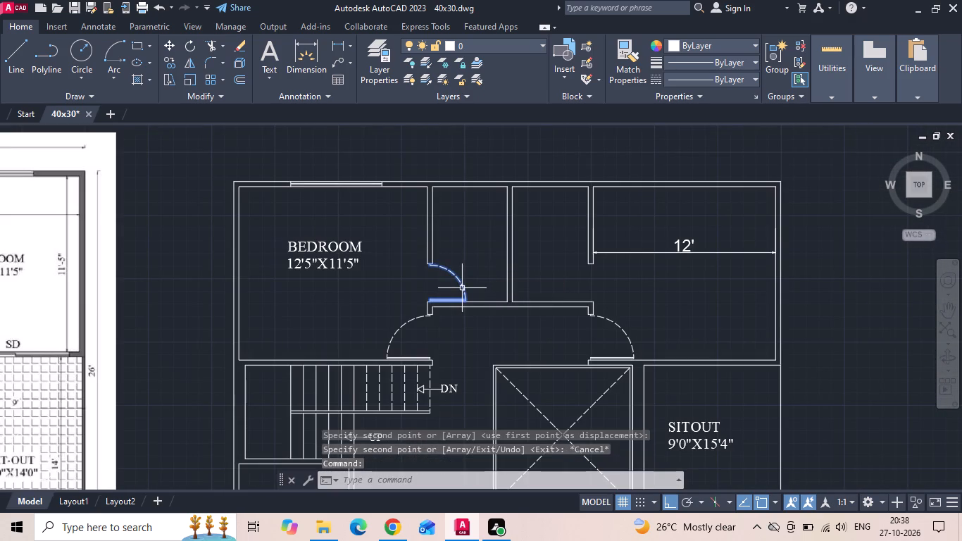
text(MI)
key(space)
scroll(484, 304, up, 1)
drag(522, 310, 523, 320)
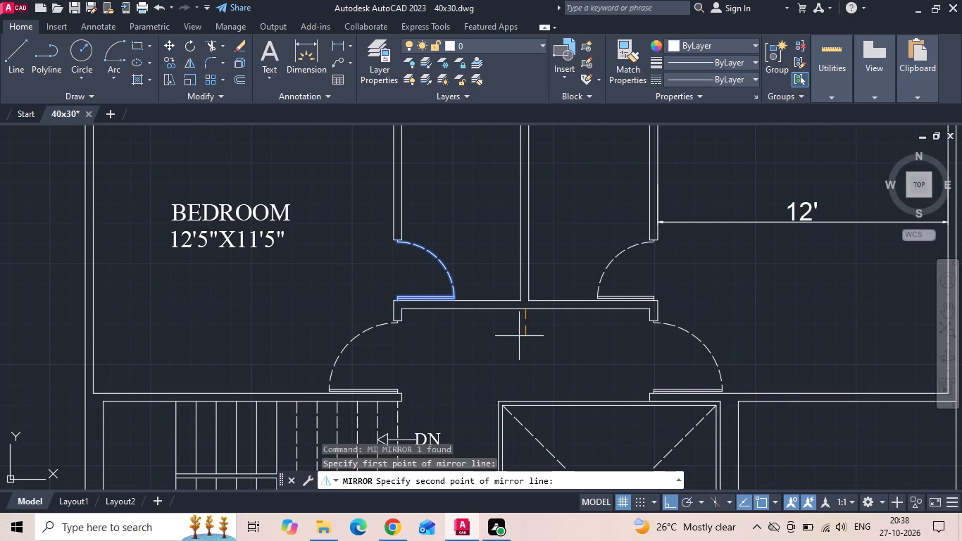
click(514, 346)
text(N)
key(space)
scroll(630, 260, up, 1)
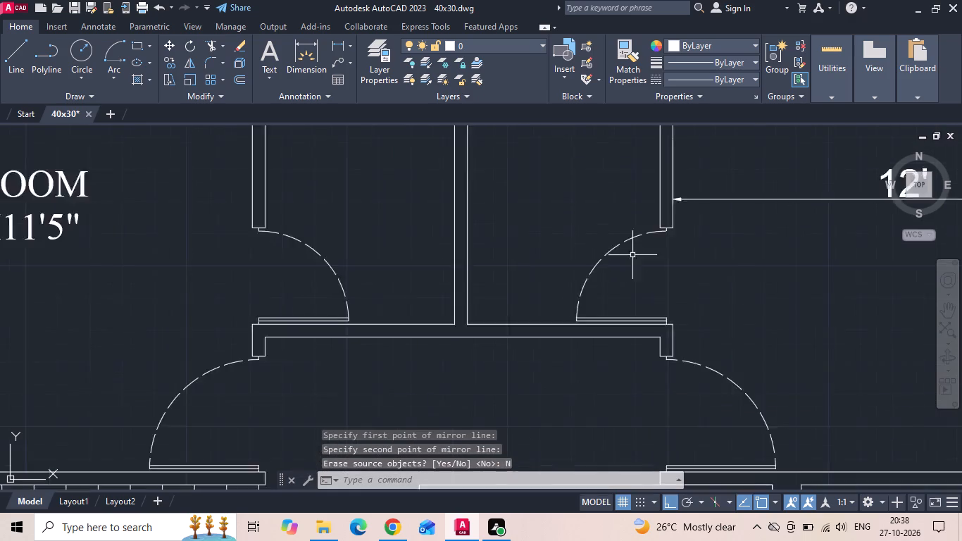
scroll(637, 251, up, 1)
scroll(688, 223, up, 2)
click(674, 198)
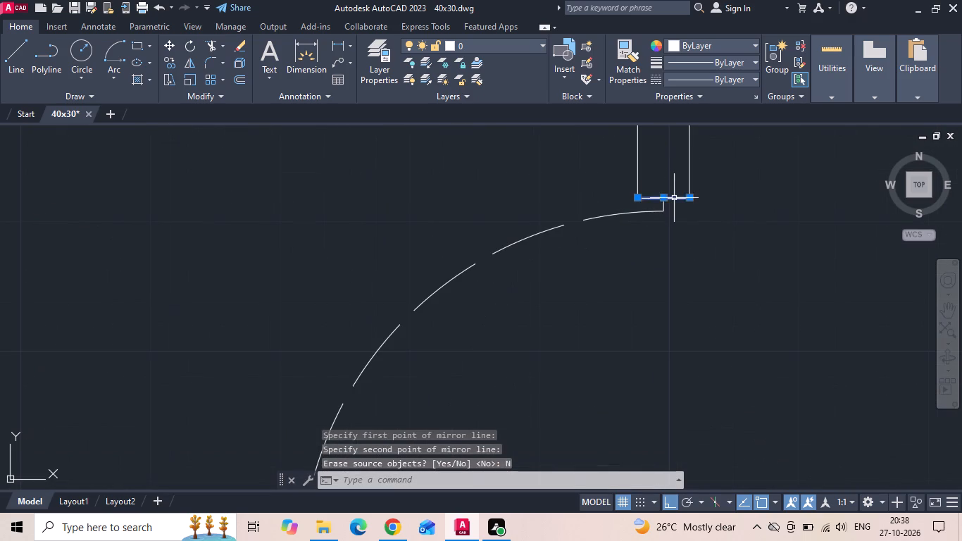
scroll(680, 212, down, 3)
key(Escape)
Copy the C.TOILET 8'10"X5'0" label from the neighbouring first floor plan into the west toilet.
scroll(516, 275, down, 2)
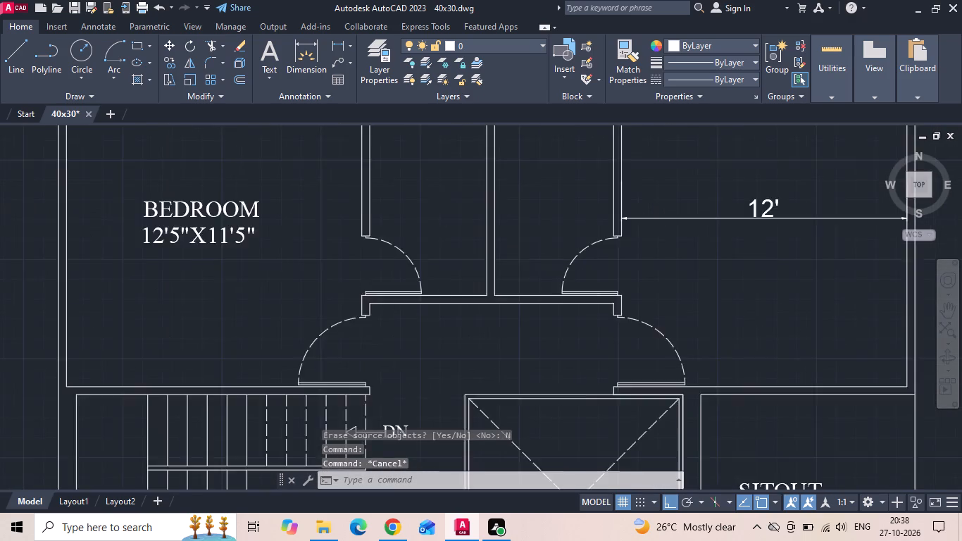
scroll(515, 276, down, 3)
scroll(435, 287, down, 2)
scroll(176, 294, up, 1)
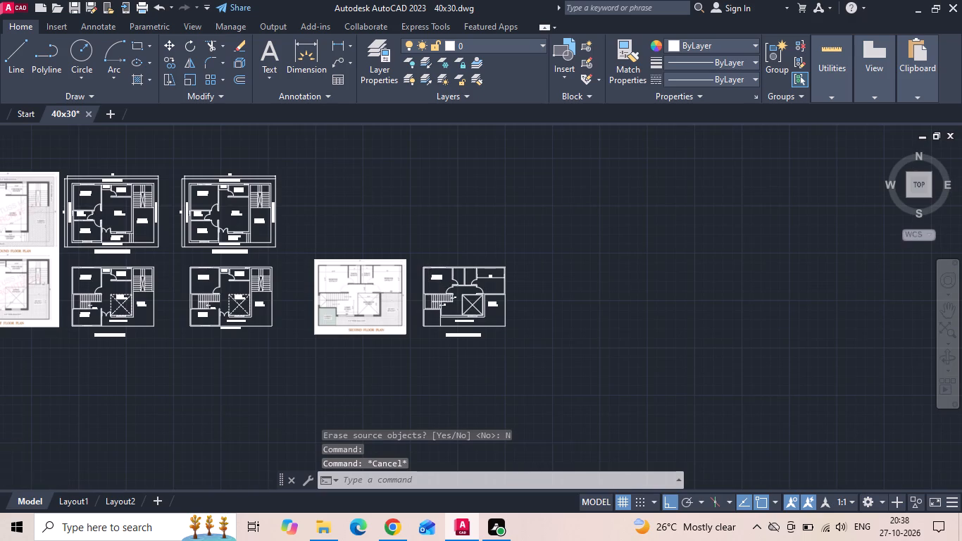
scroll(176, 294, up, 2)
click(326, 238)
right_click(327, 237)
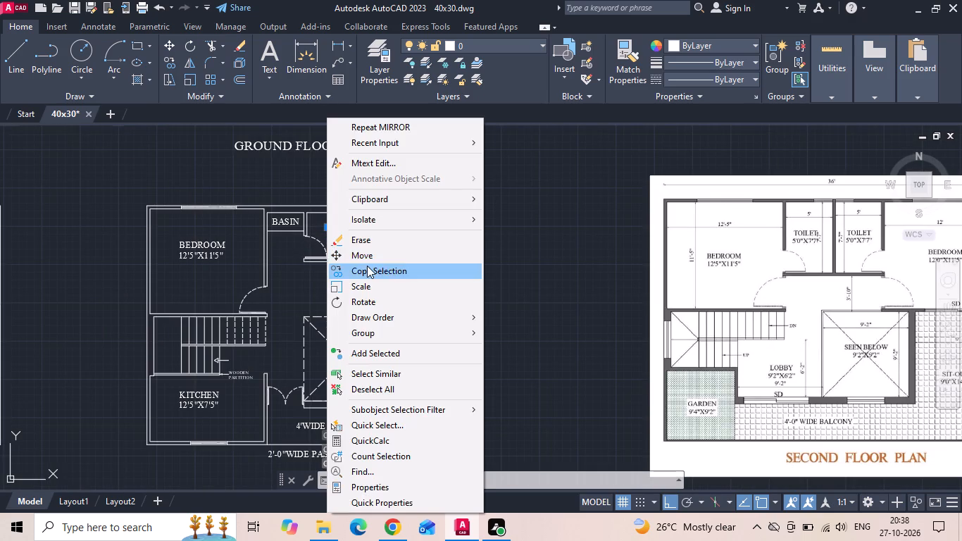
click(367, 266)
scroll(348, 254, down, 3)
drag(348, 253, 415, 259)
scroll(599, 249, up, 3)
scroll(496, 237, up, 3)
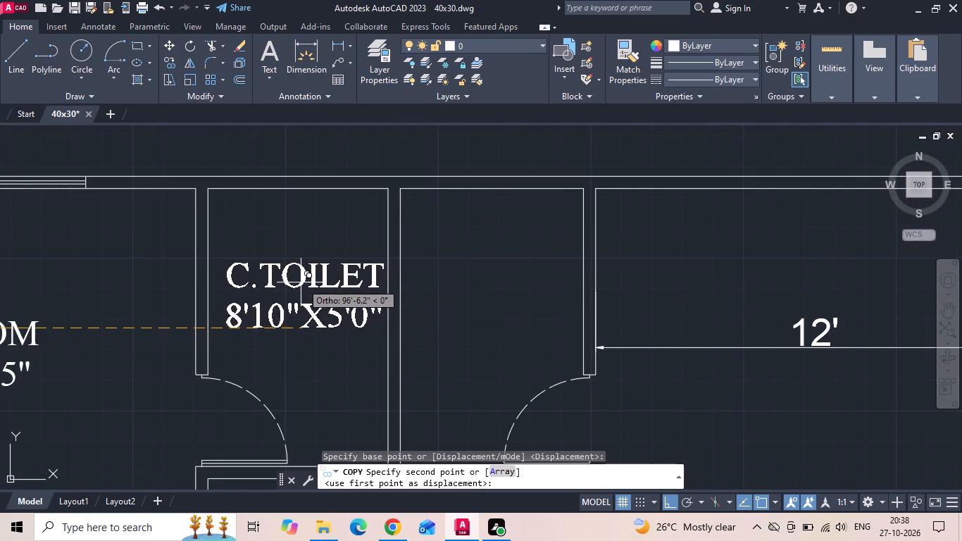
click(299, 282)
key(Escape)
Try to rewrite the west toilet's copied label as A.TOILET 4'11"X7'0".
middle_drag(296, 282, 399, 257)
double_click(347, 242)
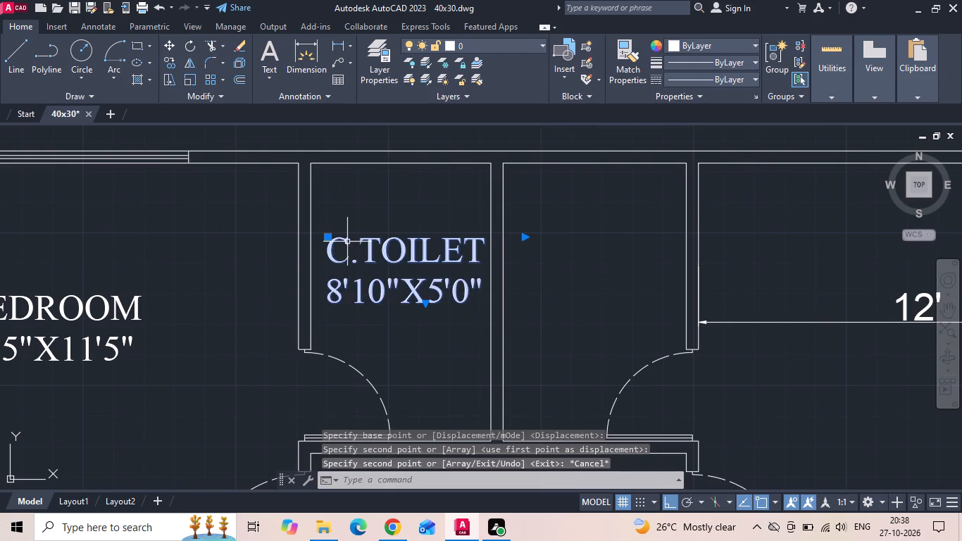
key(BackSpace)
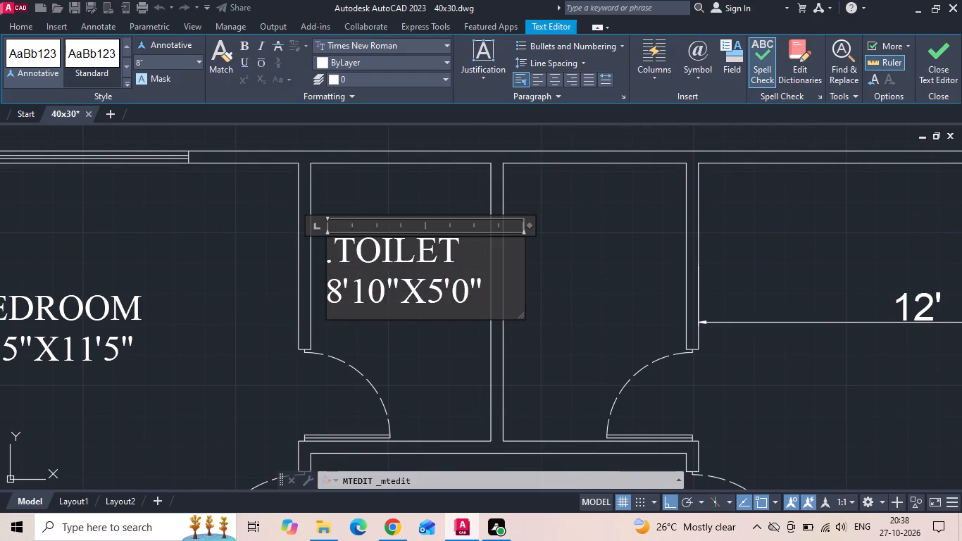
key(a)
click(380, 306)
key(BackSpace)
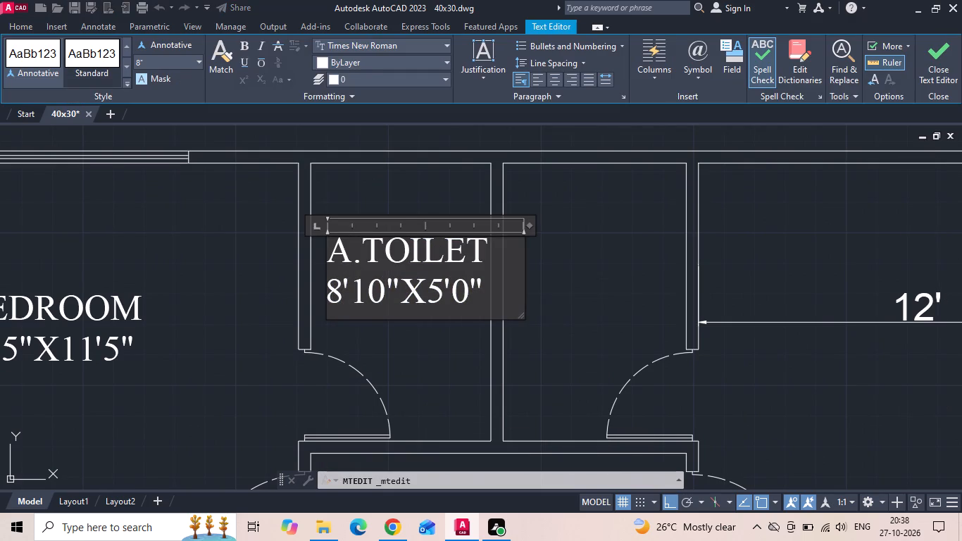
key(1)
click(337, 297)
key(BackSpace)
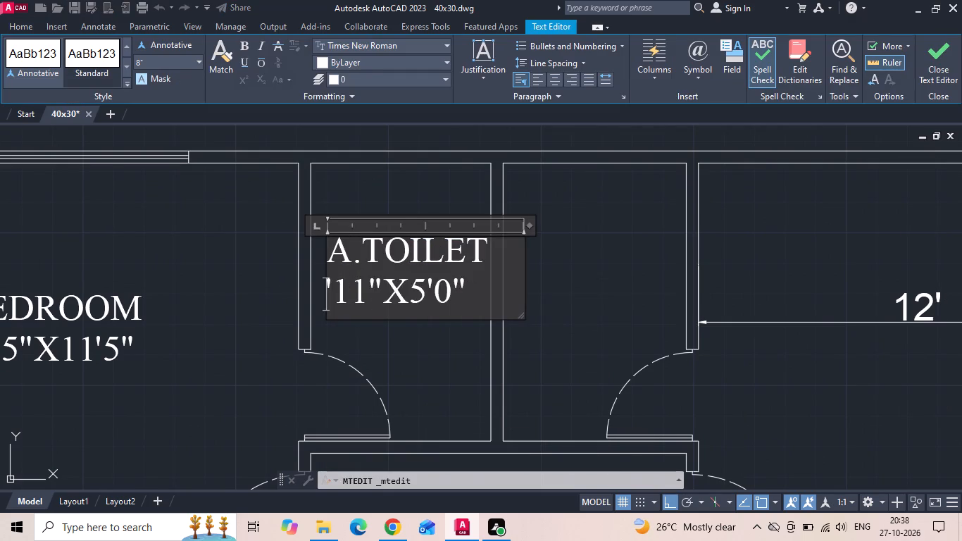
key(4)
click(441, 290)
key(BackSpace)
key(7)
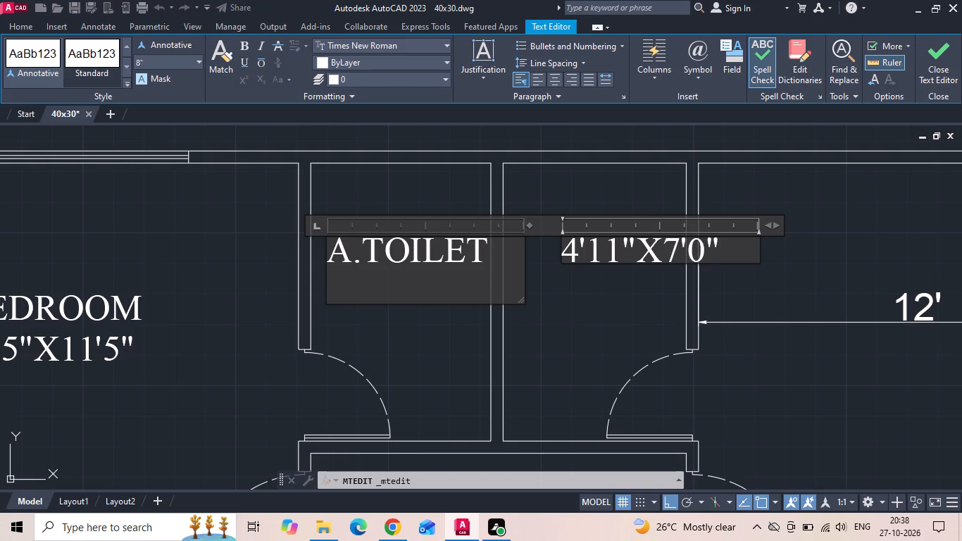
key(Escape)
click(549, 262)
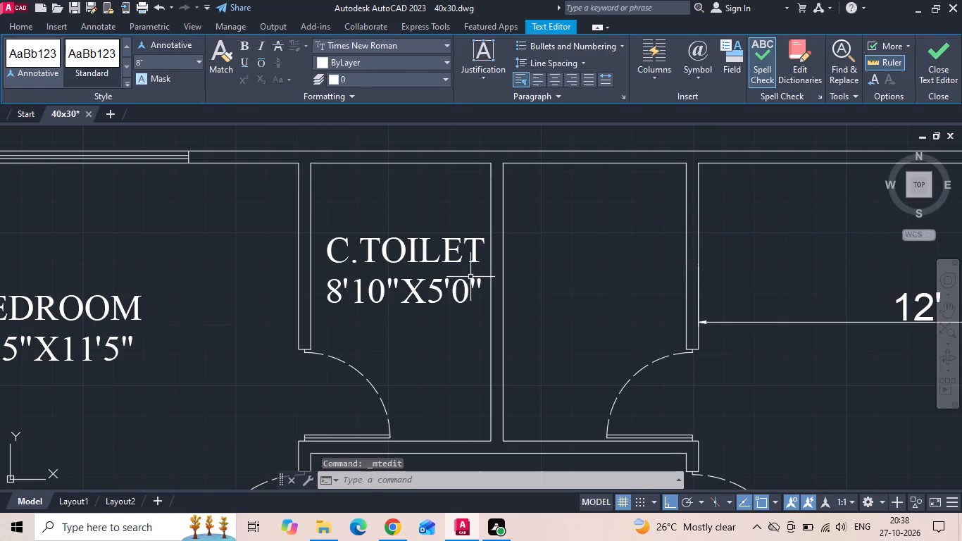
Delete the C.TOILET 8'10"X5'0" label from the west toilet.
click(466, 277)
click(446, 234)
key(Delete)
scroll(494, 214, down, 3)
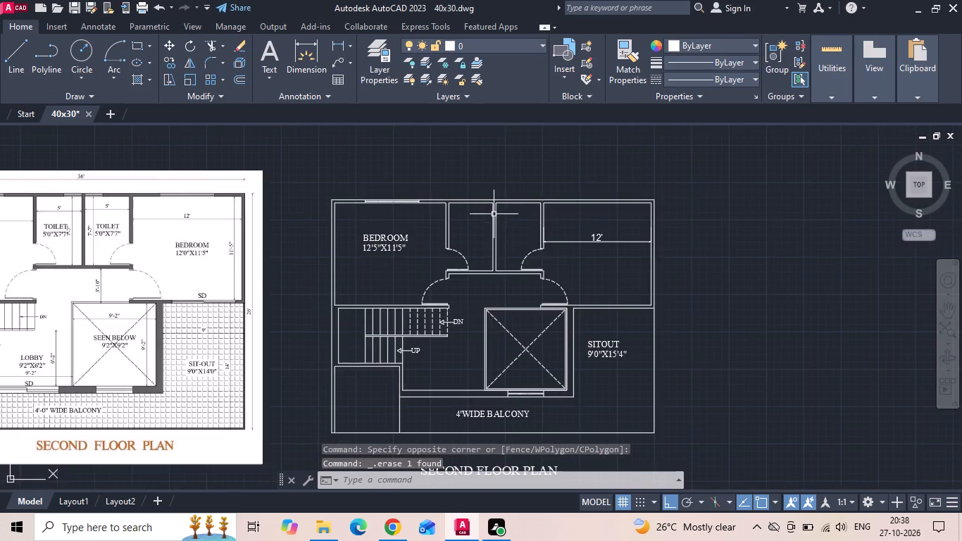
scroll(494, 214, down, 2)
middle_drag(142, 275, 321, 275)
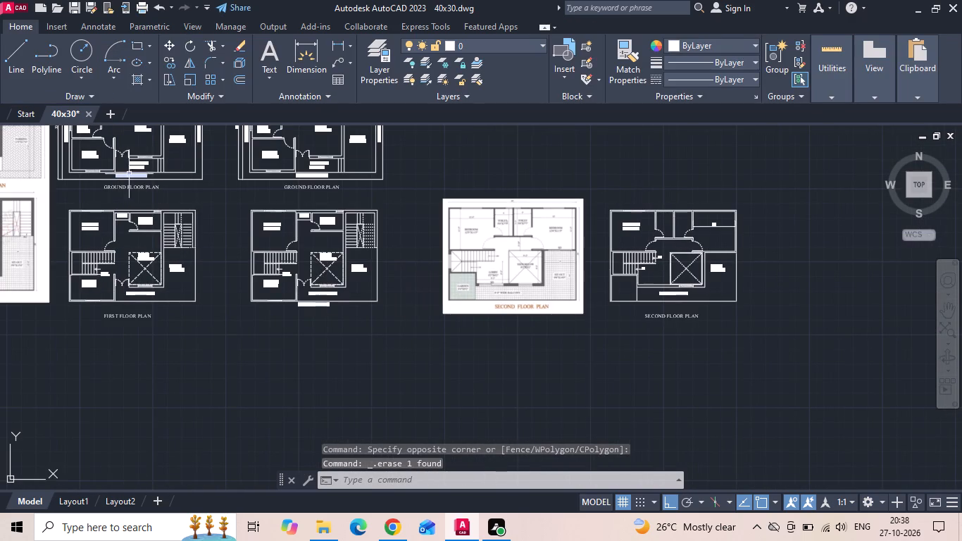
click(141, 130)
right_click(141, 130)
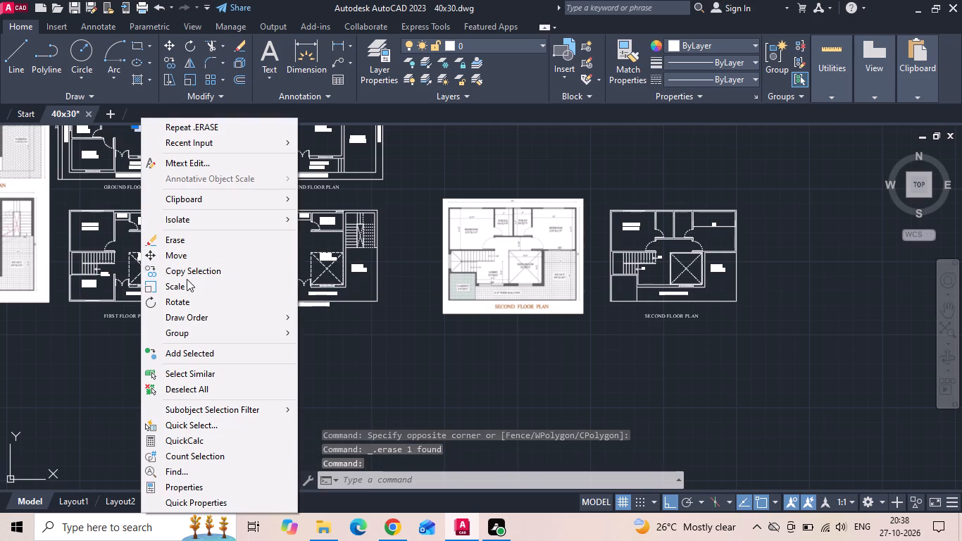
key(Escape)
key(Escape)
Copy the KITCHEN 12'0"X8'10" label from the ground floor plan into the west toilet of the second floor plan, with Ortho off.
click(85, 154)
right_click(84, 152)
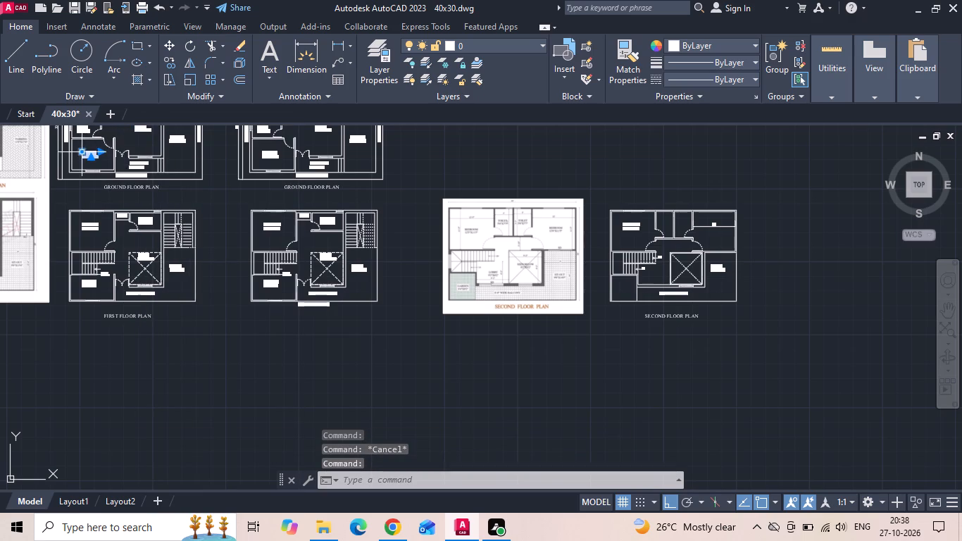
click(118, 270)
click(97, 158)
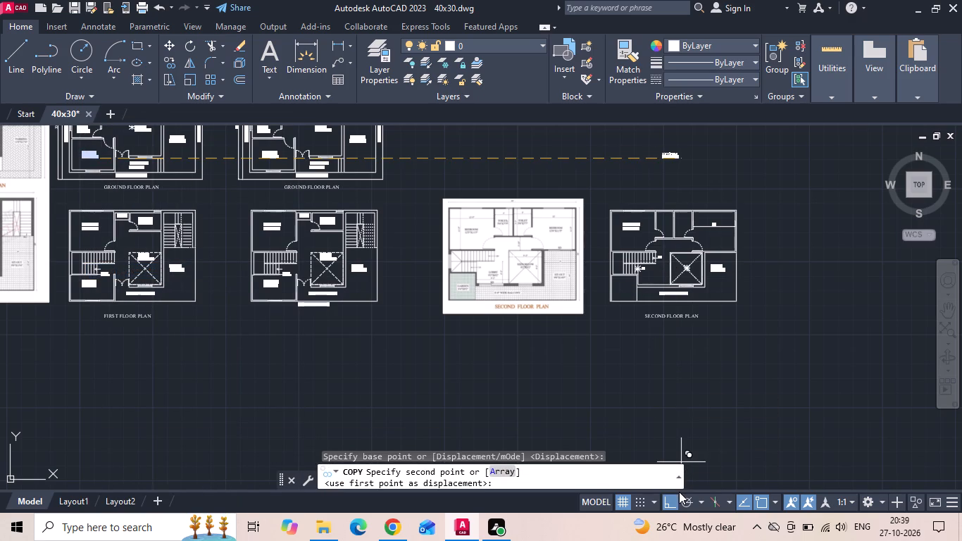
click(666, 504)
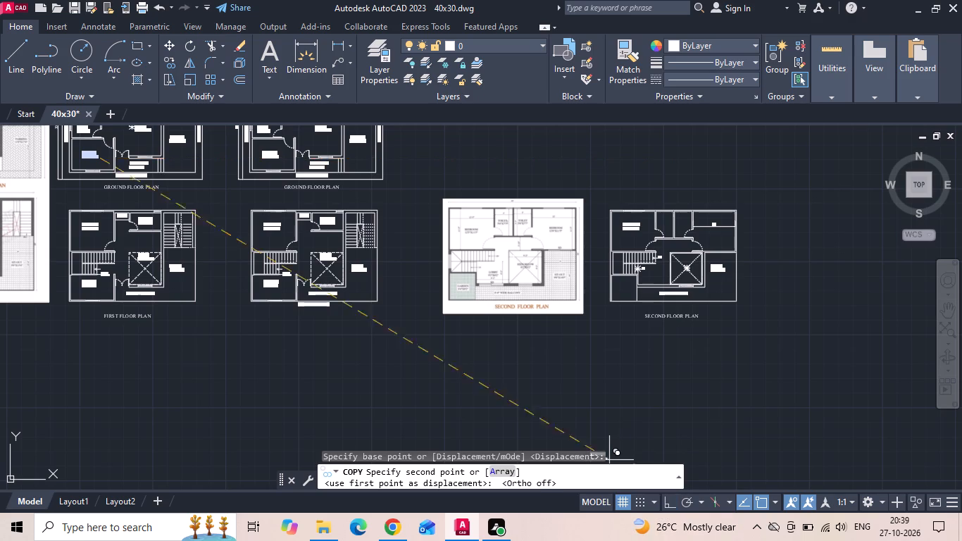
scroll(694, 211, up, 5)
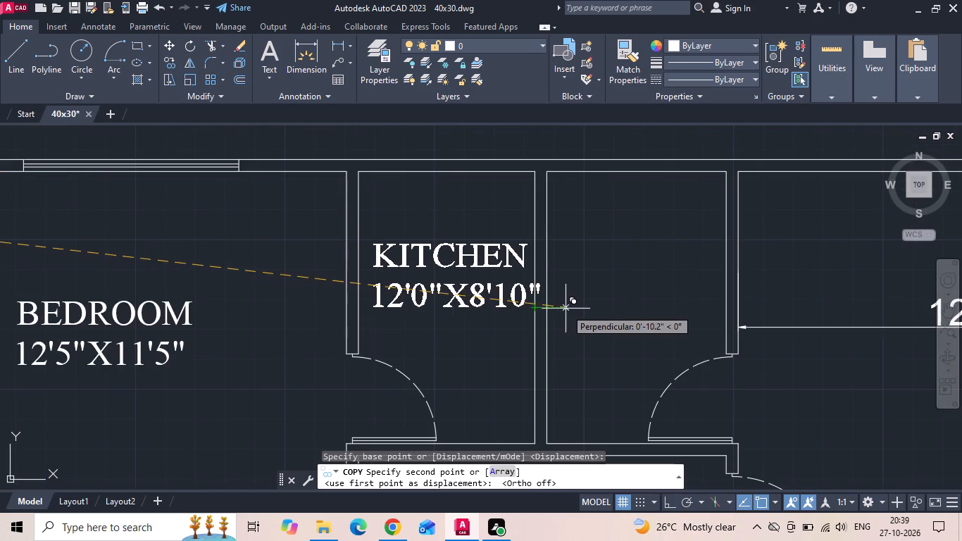
click(561, 310)
key(Escape)
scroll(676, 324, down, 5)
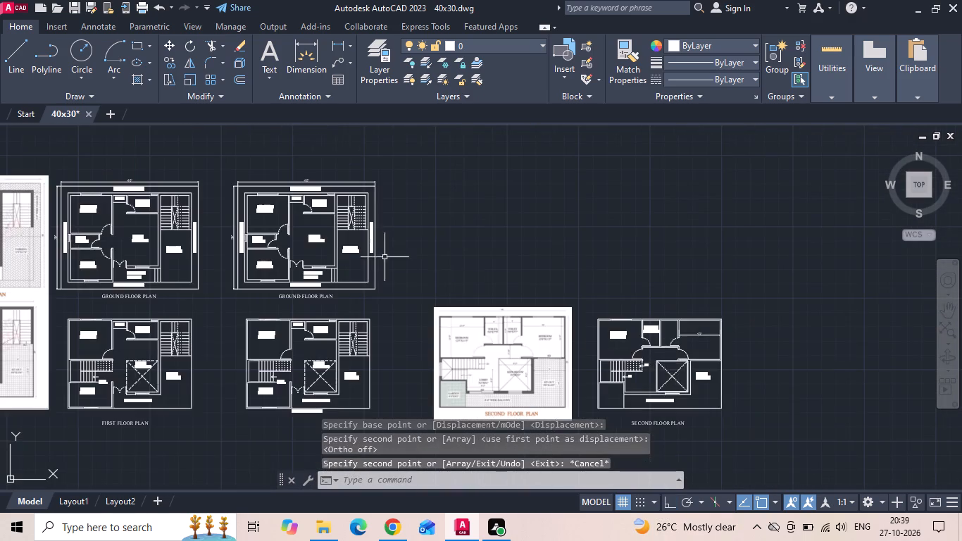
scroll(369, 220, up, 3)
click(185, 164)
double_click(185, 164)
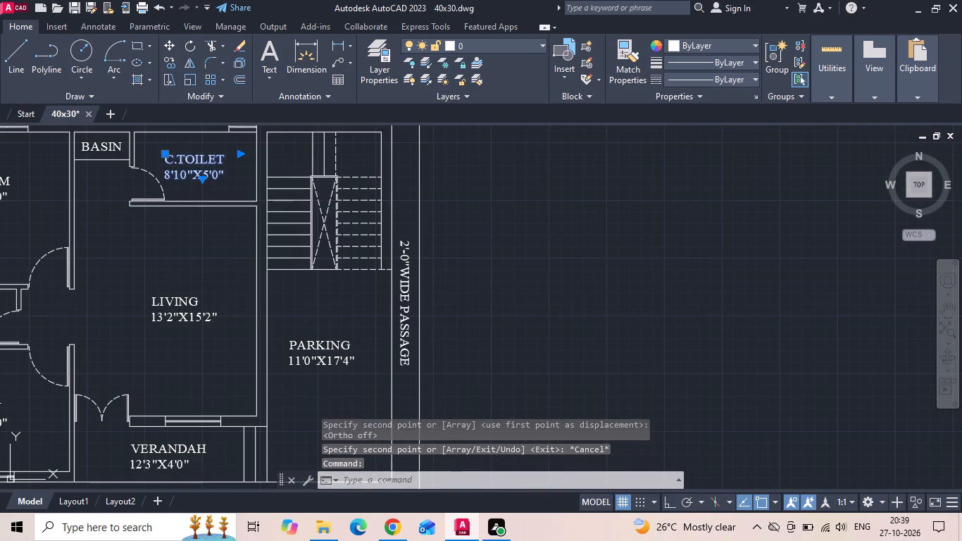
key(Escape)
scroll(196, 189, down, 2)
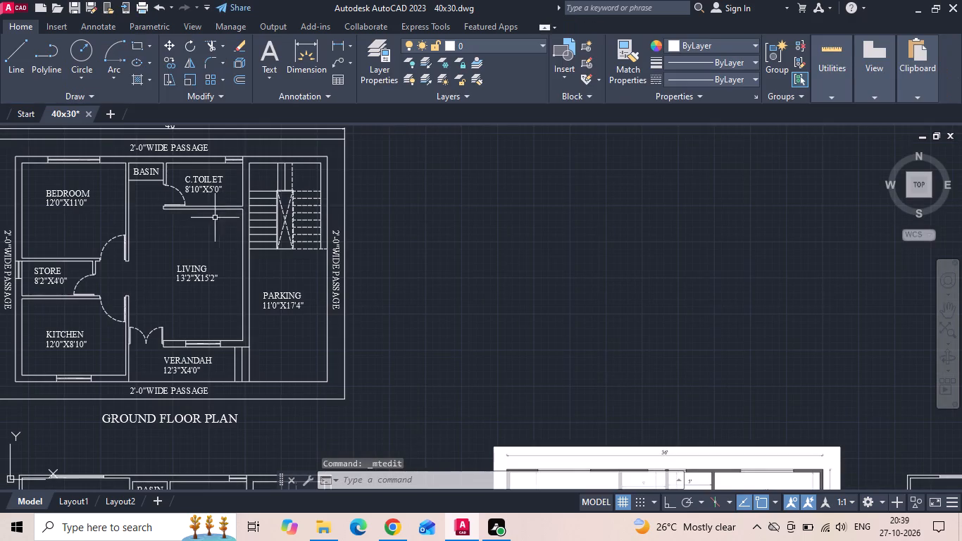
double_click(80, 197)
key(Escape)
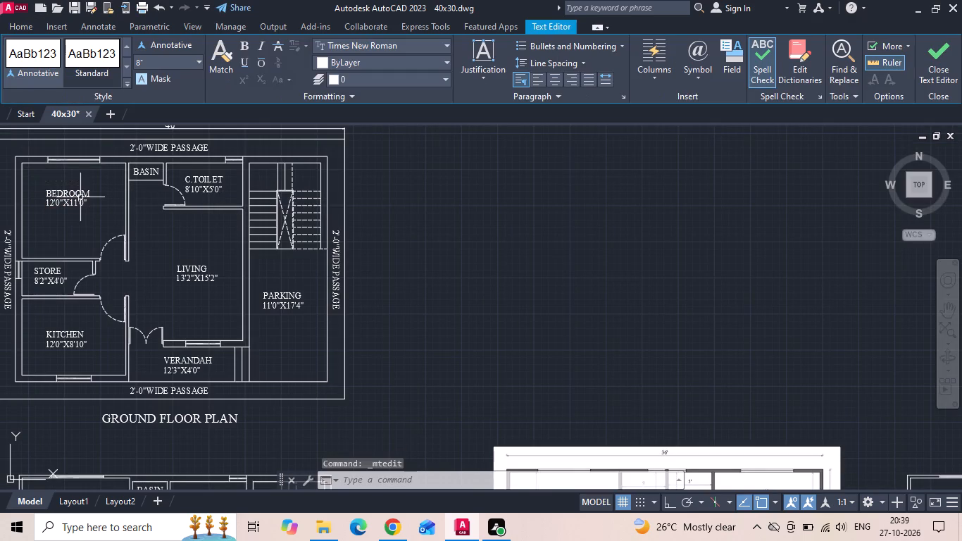
Change the size line of the KITCHEN label in the west toilet to 4'11"X7'7".
scroll(79, 198, down, 3)
scroll(343, 285, up, 3)
scroll(237, 249, up, 3)
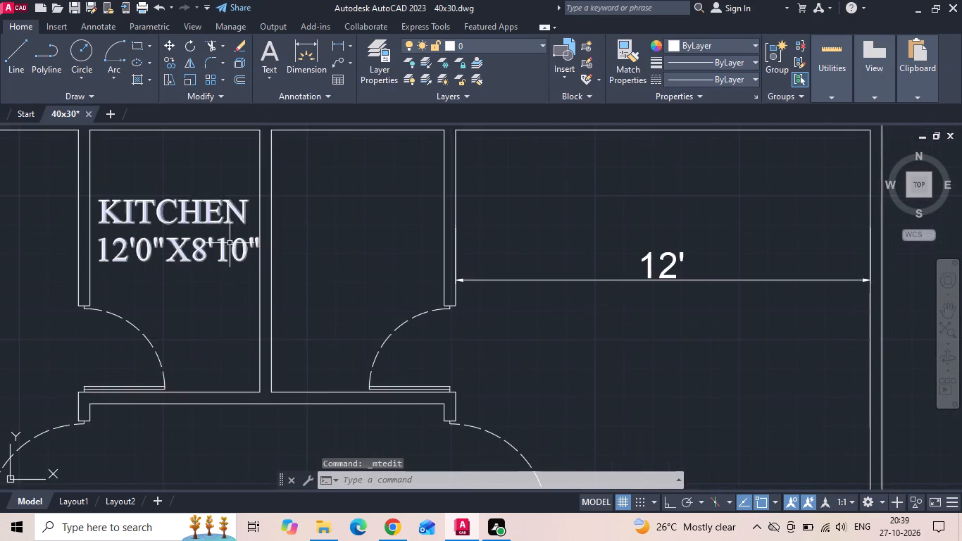
middle_drag(214, 240, 399, 273)
double_click(385, 249)
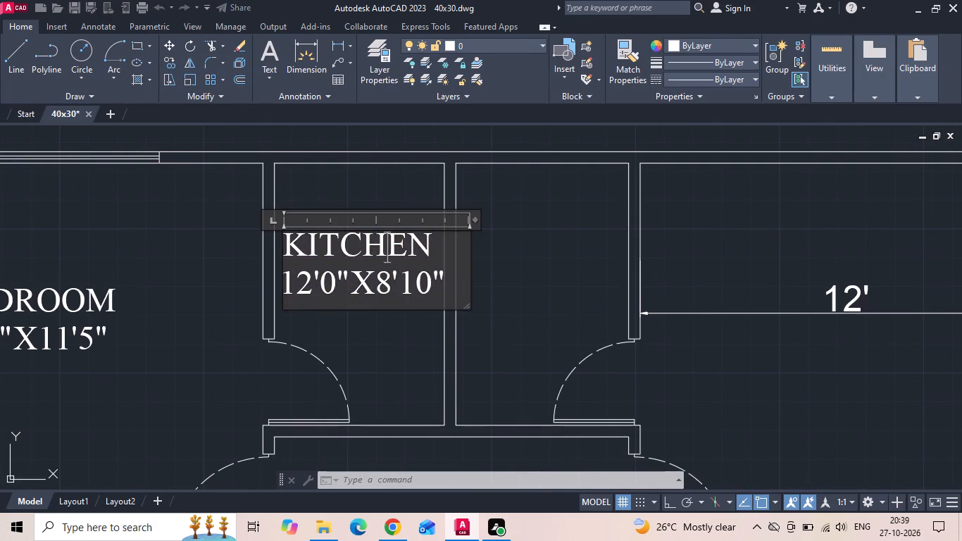
click(387, 282)
key(BackSpace)
key(7)
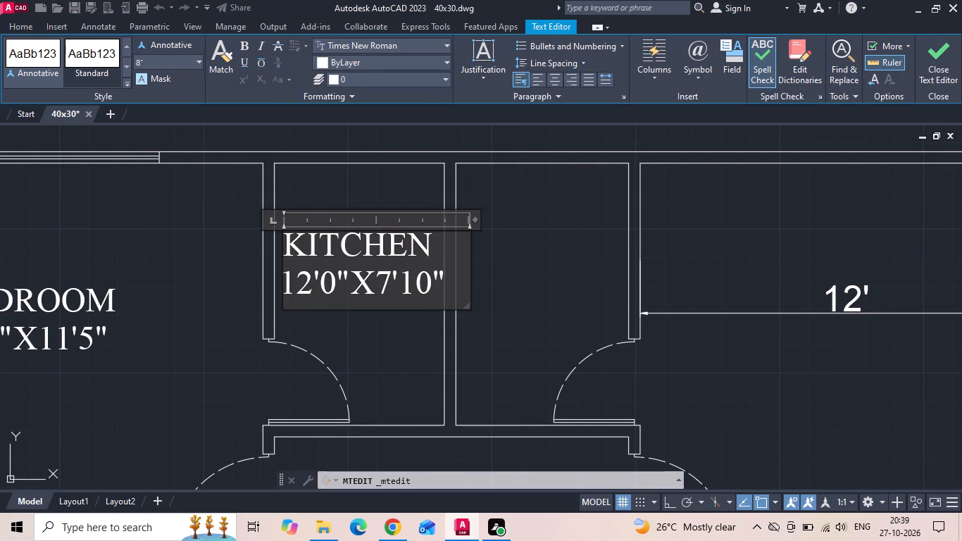
click(432, 283)
key(BackSpace)
key(BackSpace)
key(7)
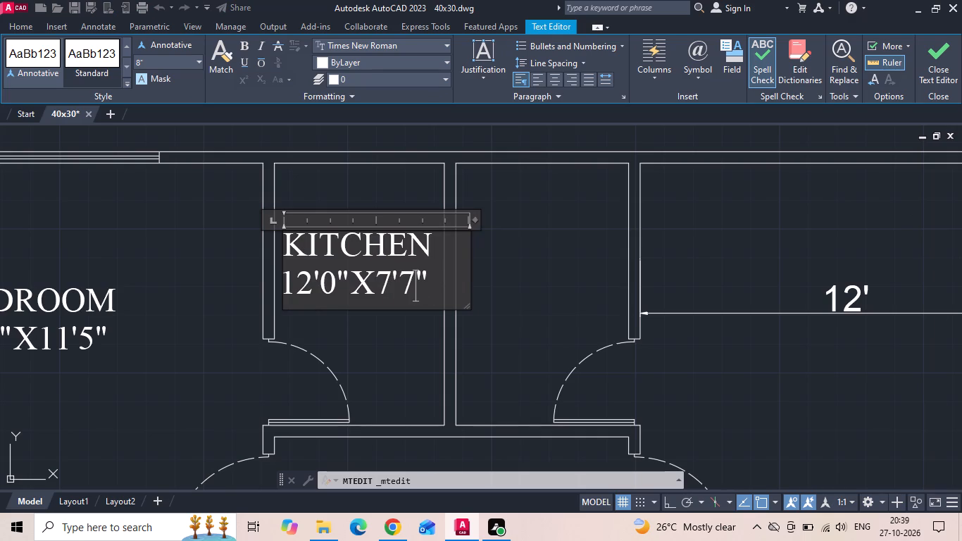
click(335, 290)
key(BackSpace)
text(11)
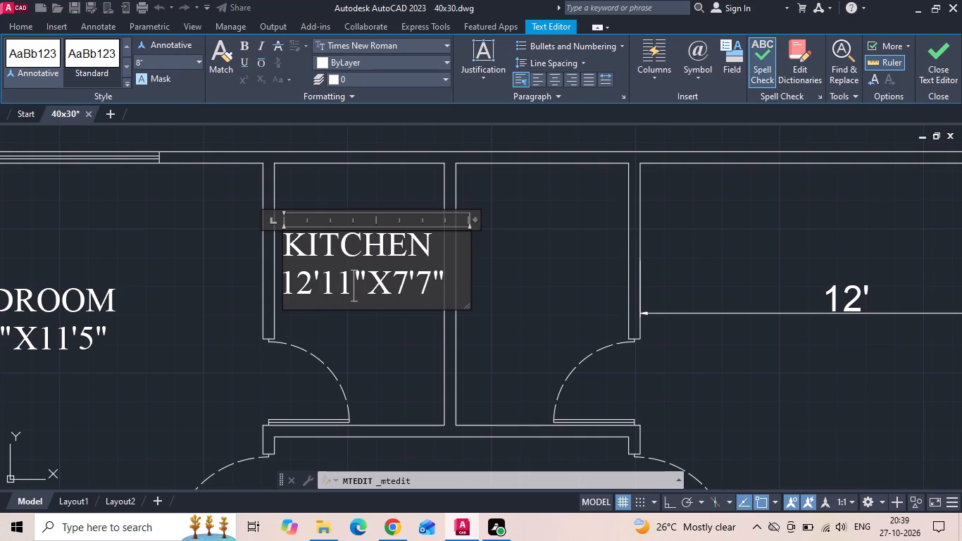
click(309, 293)
key(BackSpace)
key(BackSpace)
key(4)
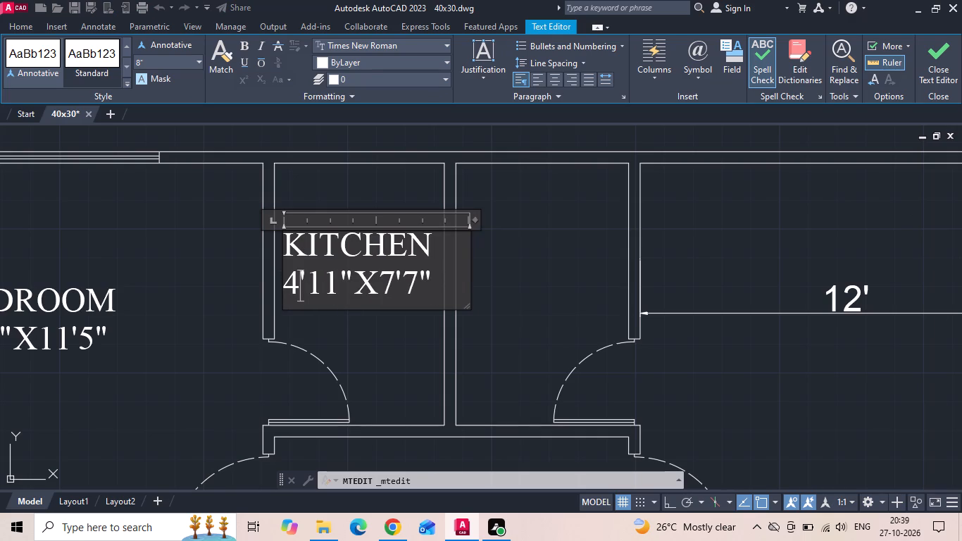
Replace the name KITCHEN with A.TOILET in the west toilet's label.
drag(431, 250, 301, 246)
key(BackSpace)
key(BackSpace)
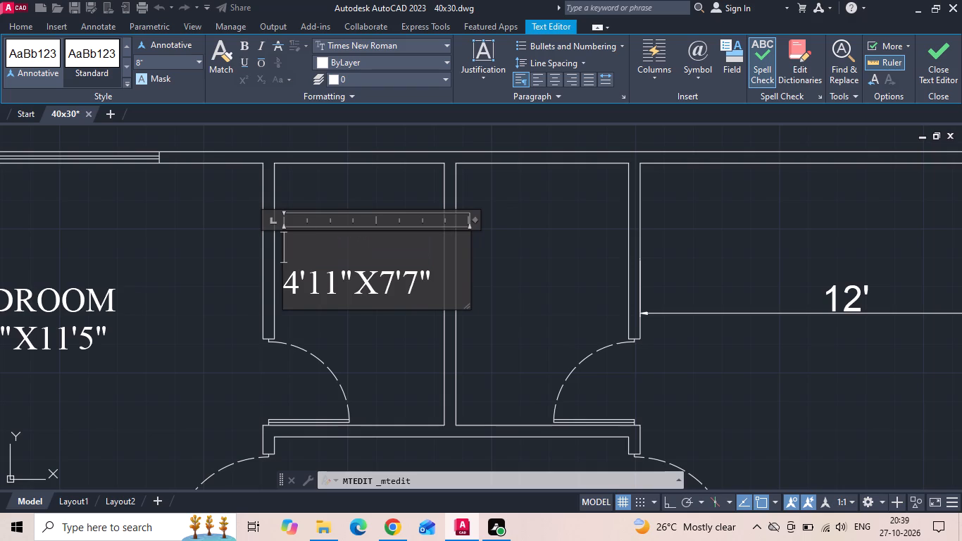
text(A.TOILET)
click(389, 348)
click(387, 321)
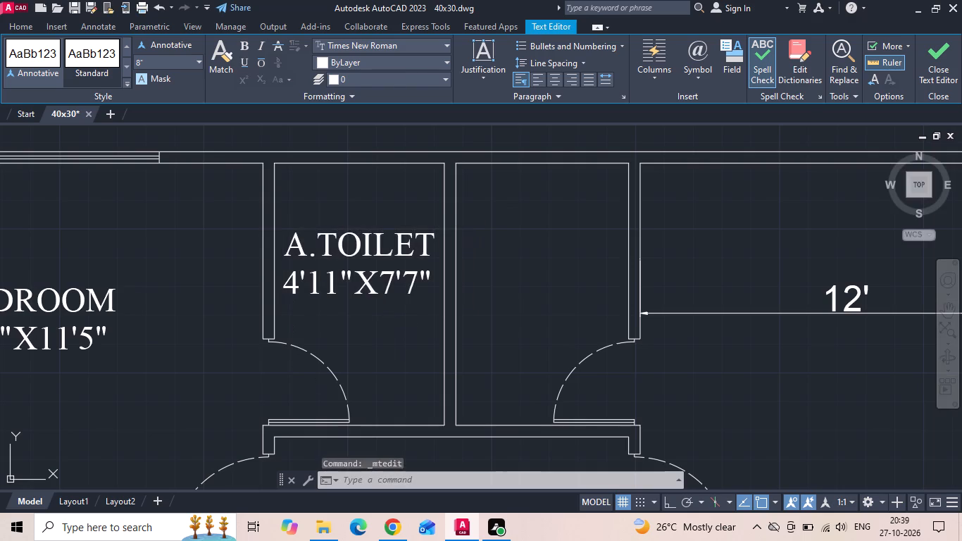
Copy the west toilet's A.TOILET label horizontally into the east toilet, with Ortho on.
click(352, 237)
right_click(352, 237)
click(378, 273)
drag(356, 247, 368, 249)
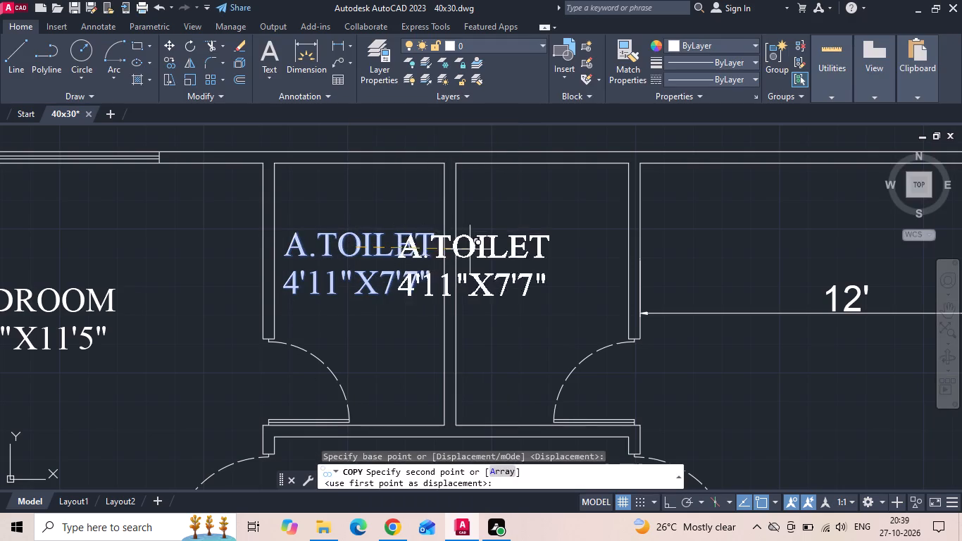
key(F8)
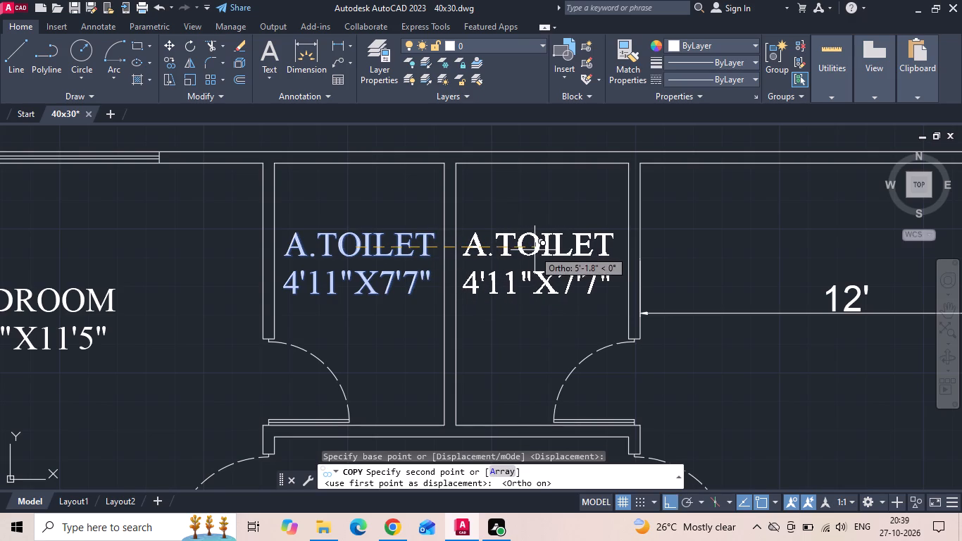
click(538, 251)
key(Escape)
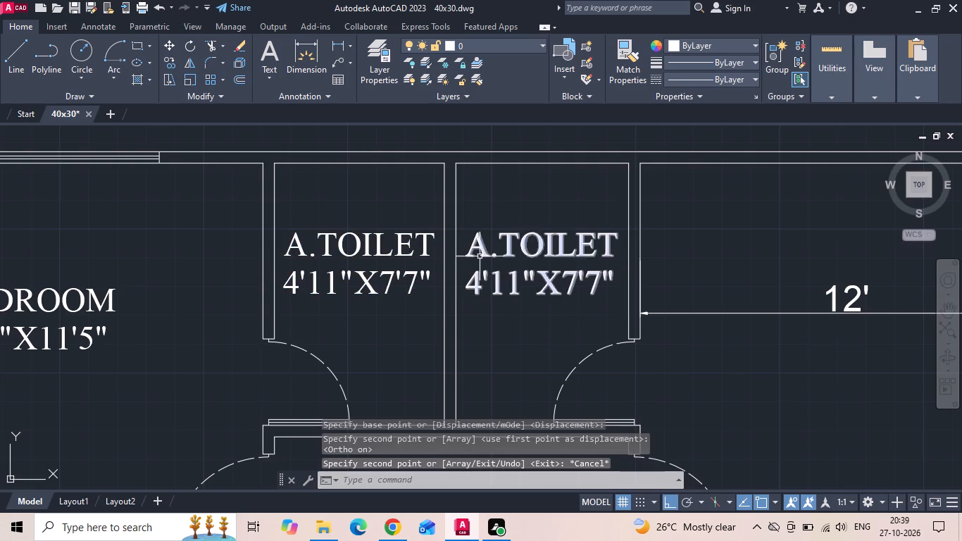
Change the size line of the east toilet's label to 5'0"X7'7".
double_click(488, 256)
click(482, 286)
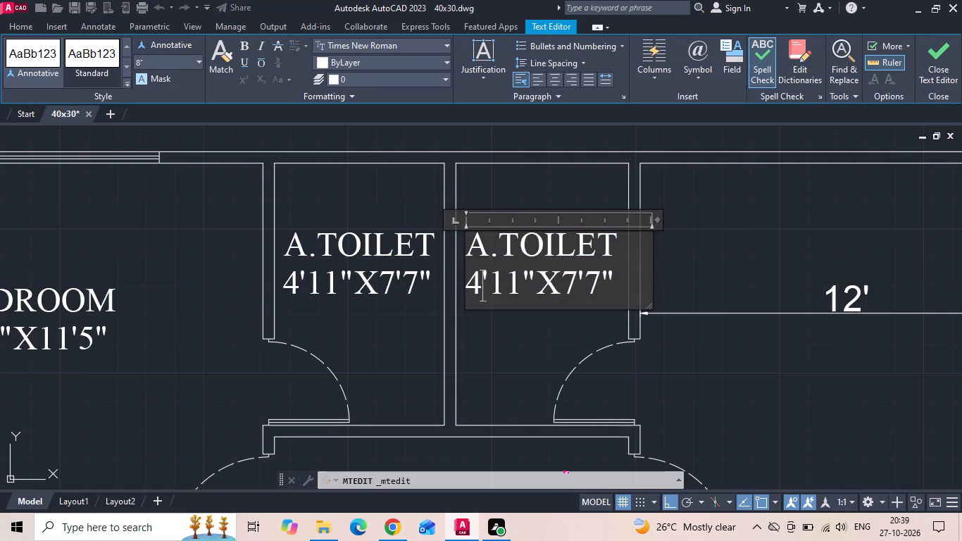
key(BackSpace)
key(5)
click(518, 290)
key(BackSpace)
key(BackSpace)
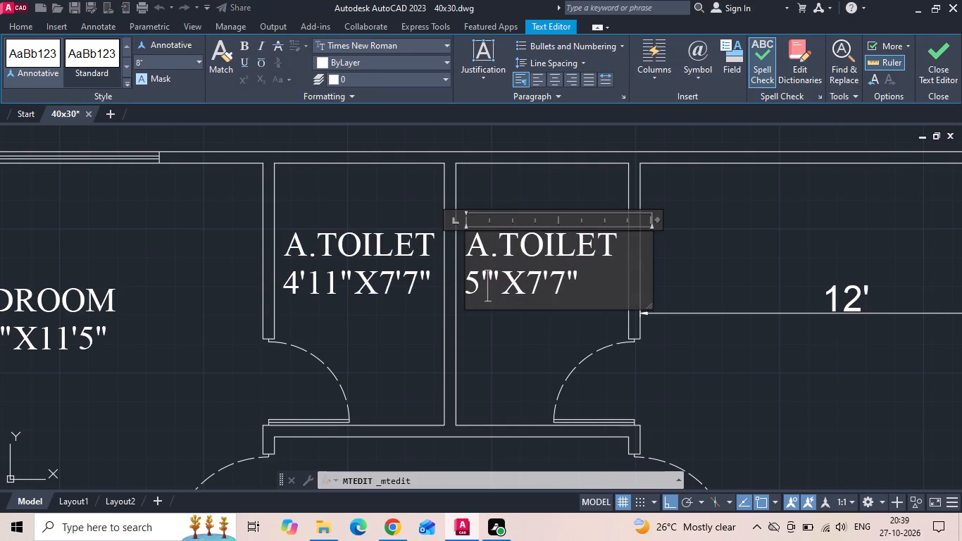
key(0)
click(512, 337)
Copy the west bedroom's BEDROOM label horizontally into the east bedroom.
scroll(509, 264, down, 2)
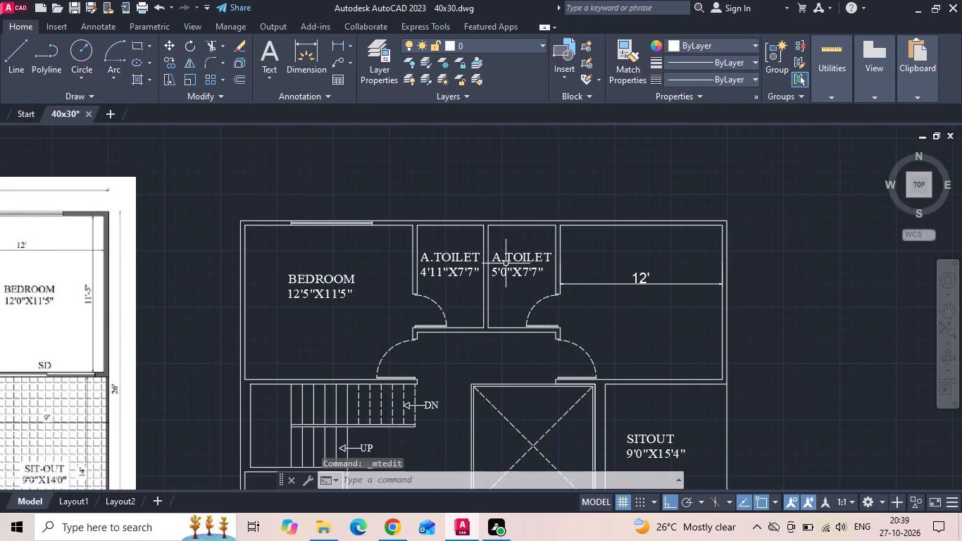
click(344, 280)
right_click(343, 280)
click(404, 274)
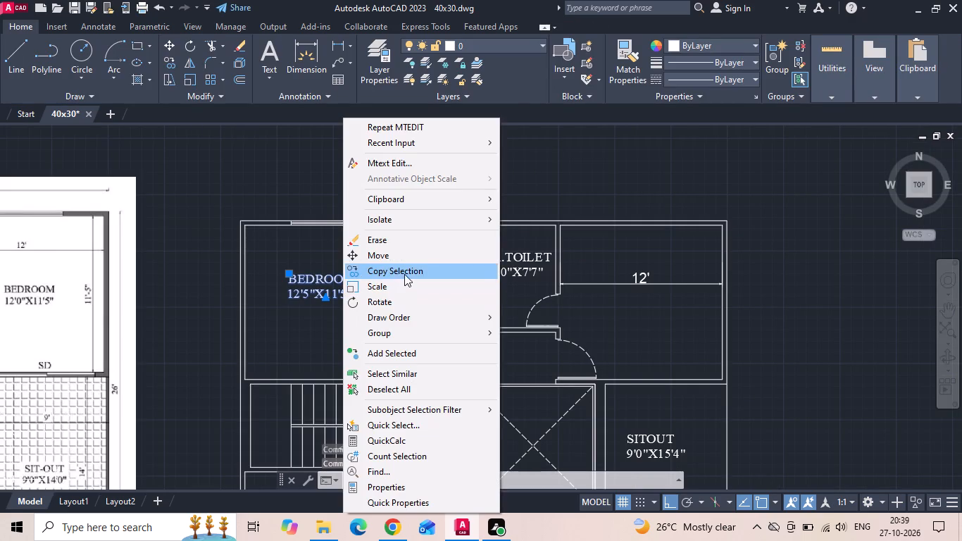
drag(360, 297, 363, 303)
click(685, 346)
key(Escape)
Change the size line of the east bedroom's label to 12'0"X11'5".
scroll(647, 285, up, 2)
double_click(608, 303)
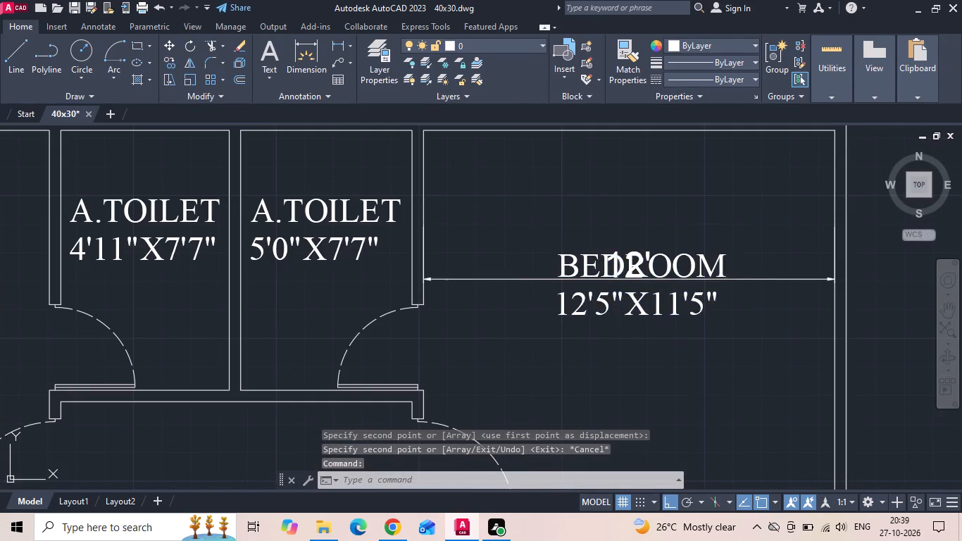
key(BackSpace)
key(0)
click(605, 385)
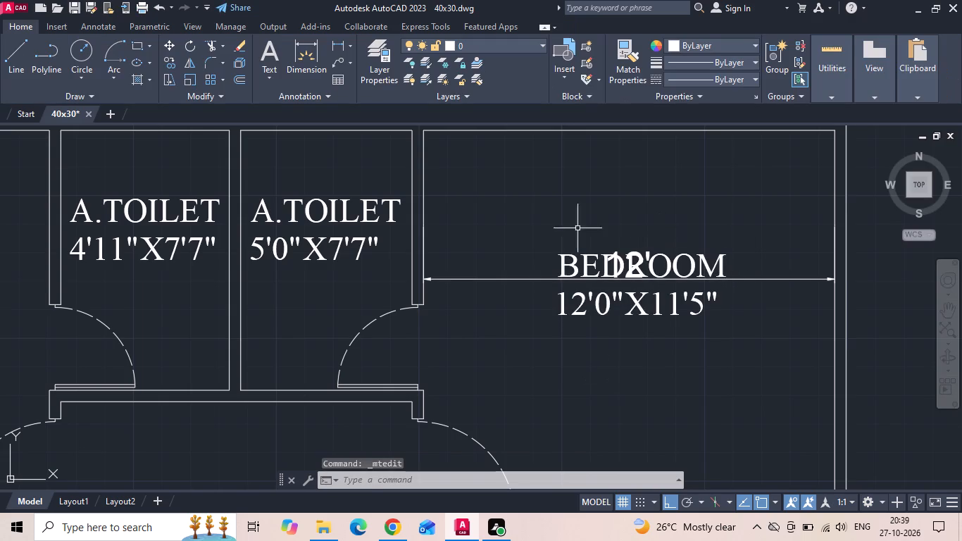
Delete the 12' dimension across the east bedroom.
drag(526, 251, 507, 295)
click(506, 299)
key(Delete)
scroll(649, 309, down, 3)
scroll(251, 319, up, 1)
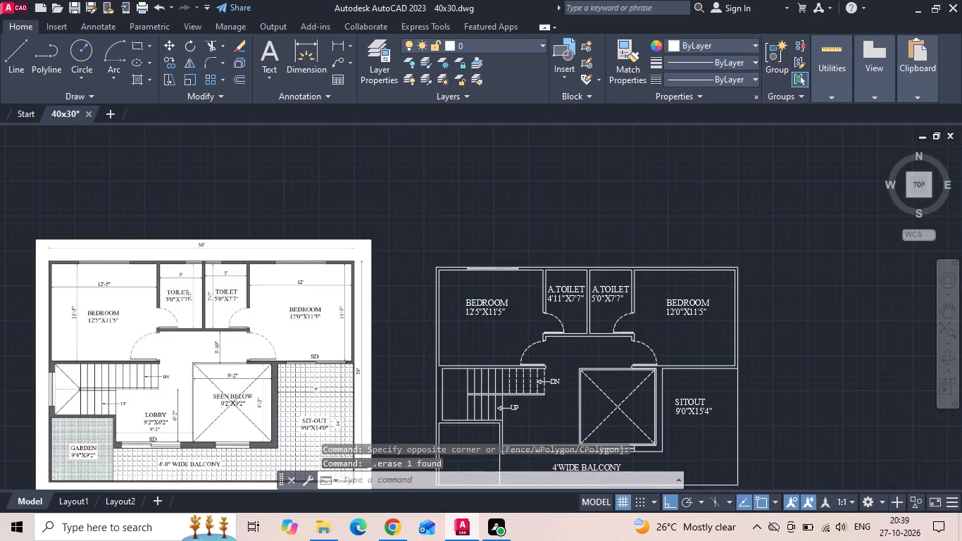
Measure the width of the lobby's sliding door opening (SD) in the reference image.
scroll(251, 319, up, 1)
scroll(251, 319, down, 2)
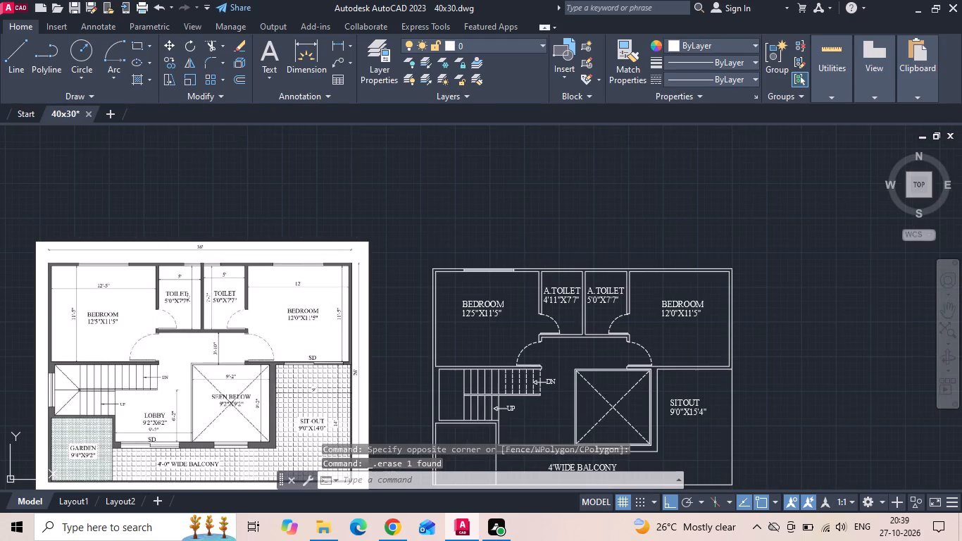
middle_drag(194, 418, 207, 355)
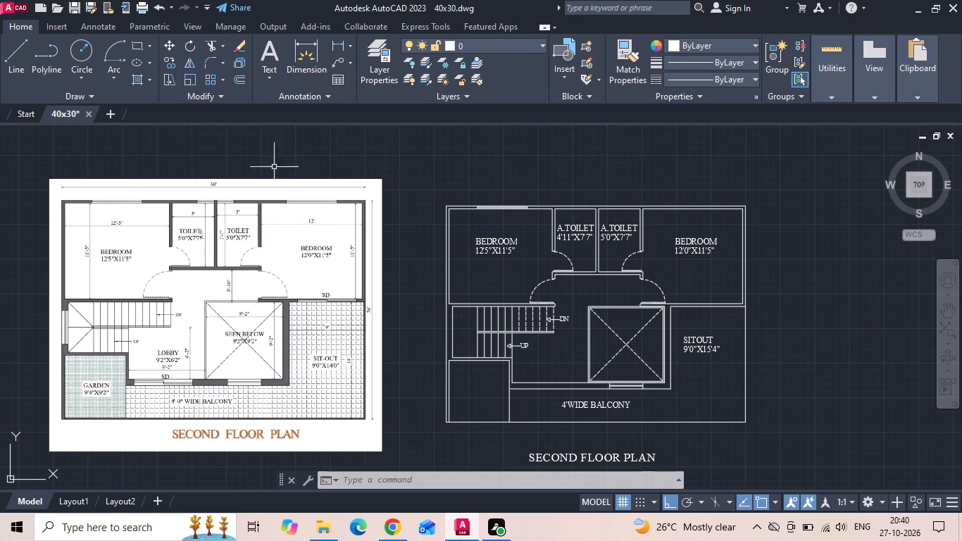
click(334, 42)
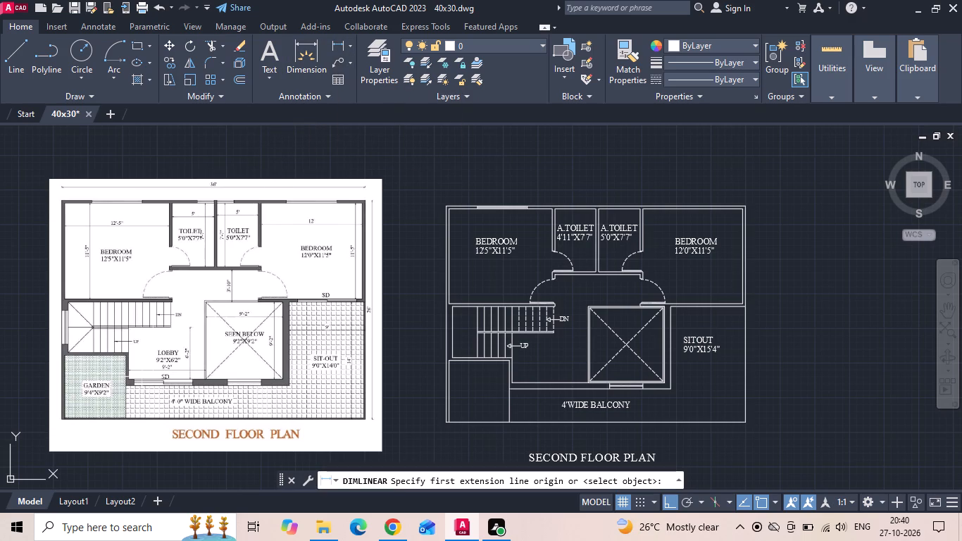
scroll(142, 392, up, 3)
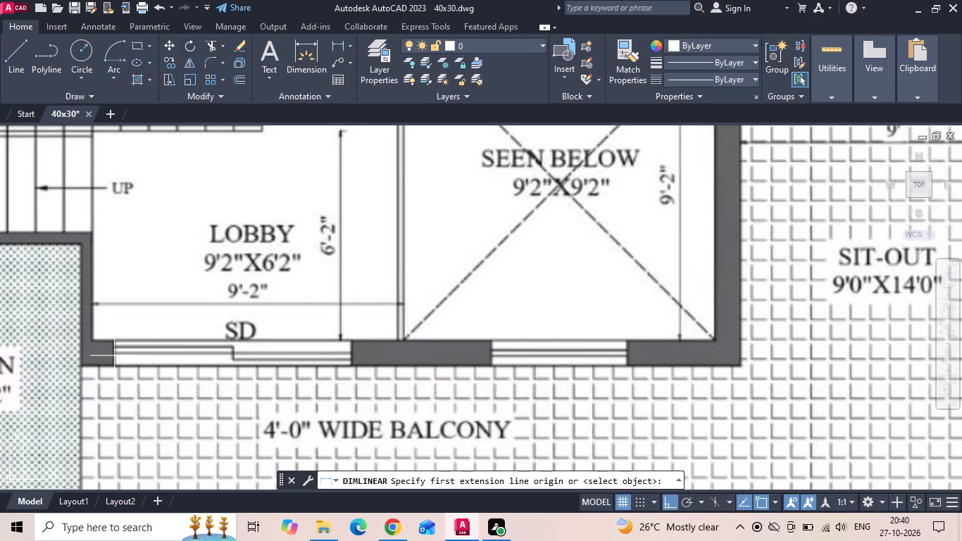
click(114, 356)
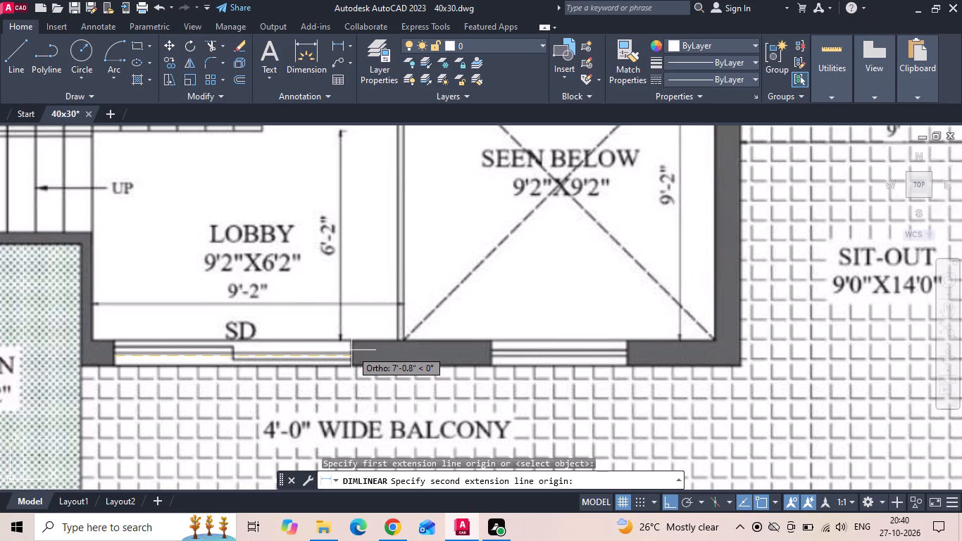
key(Escape)
Measure the wall stub between the garden wall and the lobby's sliding door in the reference image.
scroll(165, 297, down, 1)
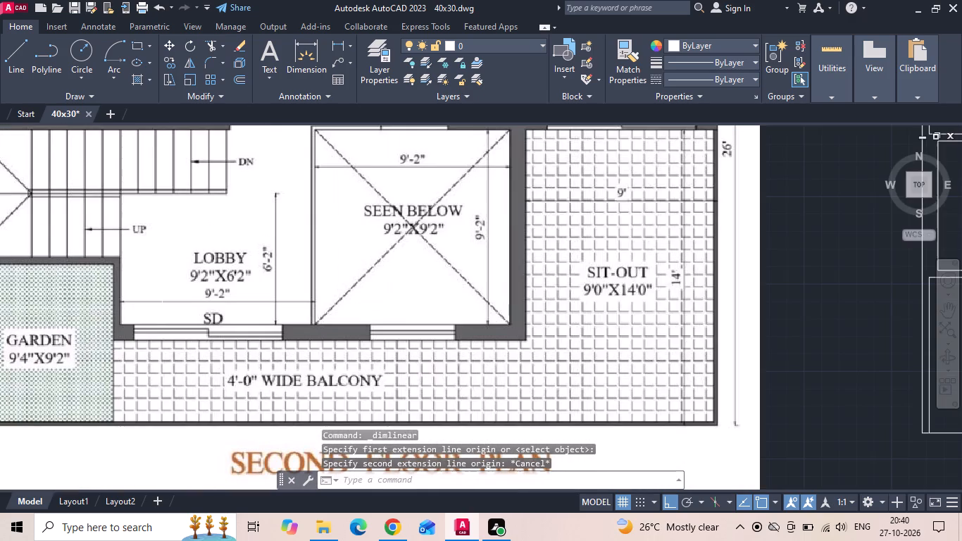
scroll(63, 293, up, 2)
key(space)
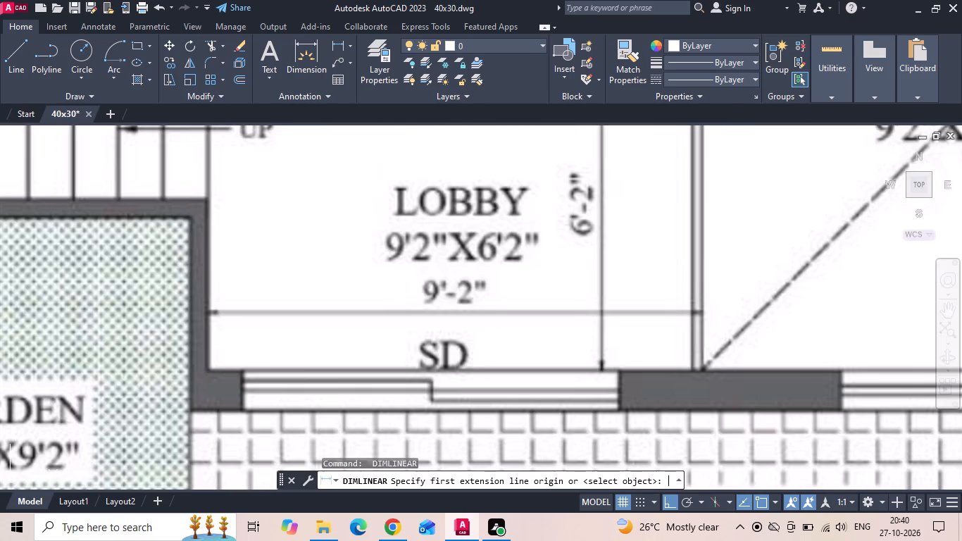
click(208, 369)
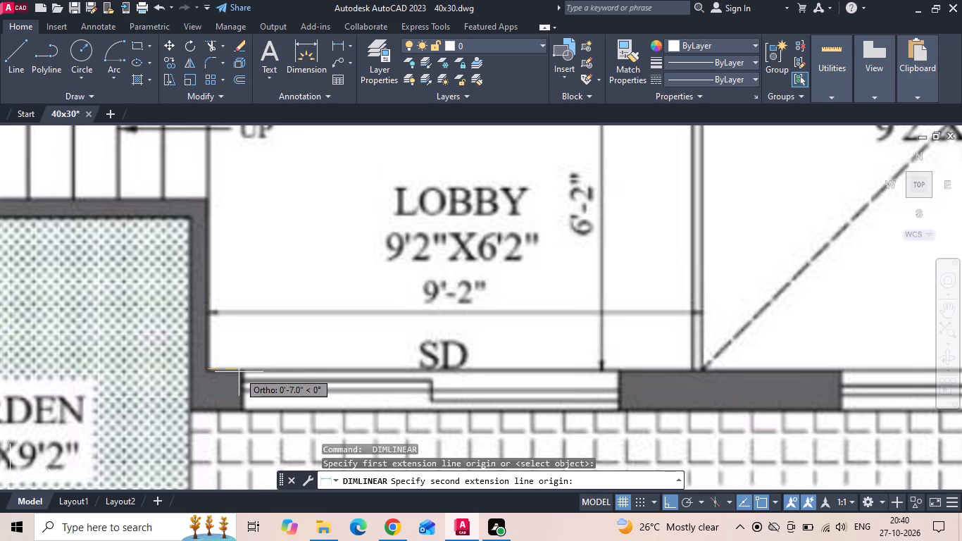
key(Escape)
key(space)
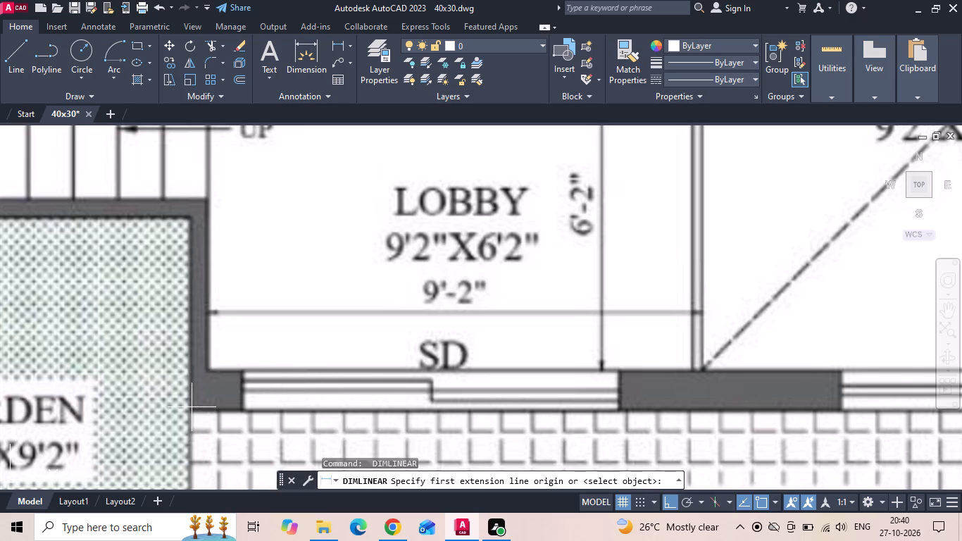
click(189, 406)
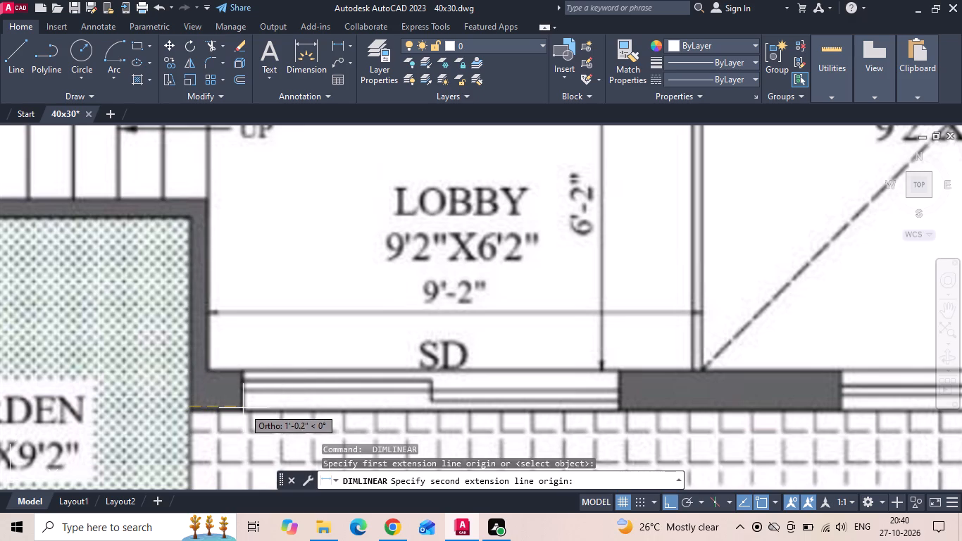
key(Escape)
Offset the east wall line of the room below the stairs 12" to the east.
scroll(185, 384, down, 4)
scroll(383, 353, down, 3)
scroll(449, 356, up, 1)
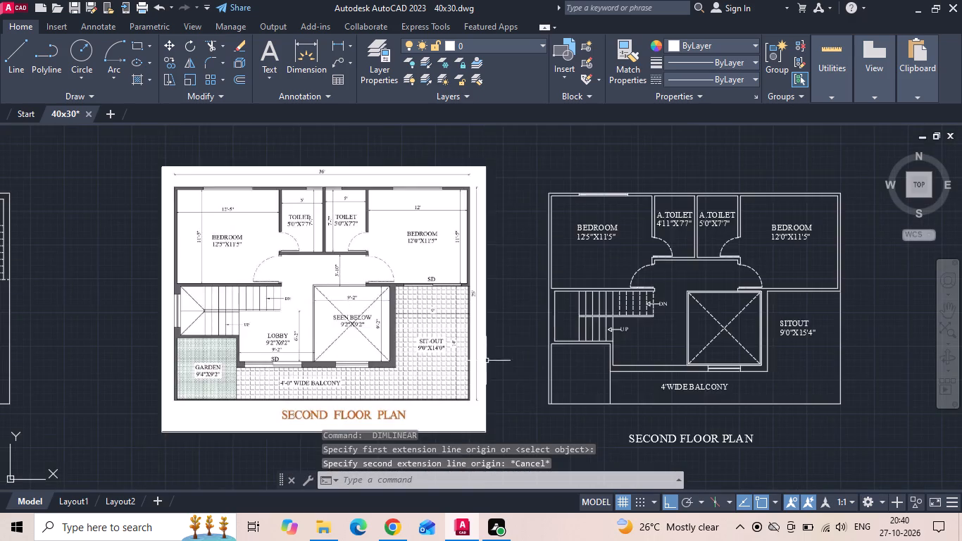
scroll(542, 375, up, 2)
middle_drag(676, 324, 612, 332)
text(O 12)
key(space)
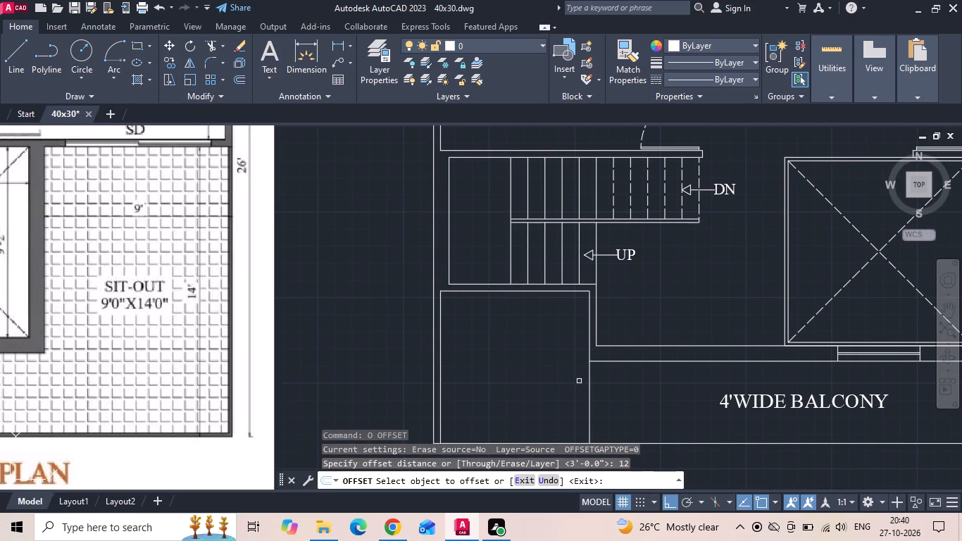
drag(590, 383, 609, 381)
click(615, 378)
key(Escape)
Offset the new vertical line 7' east to mark the far side of the lobby's sliding door opening.
text(O)
key(space)
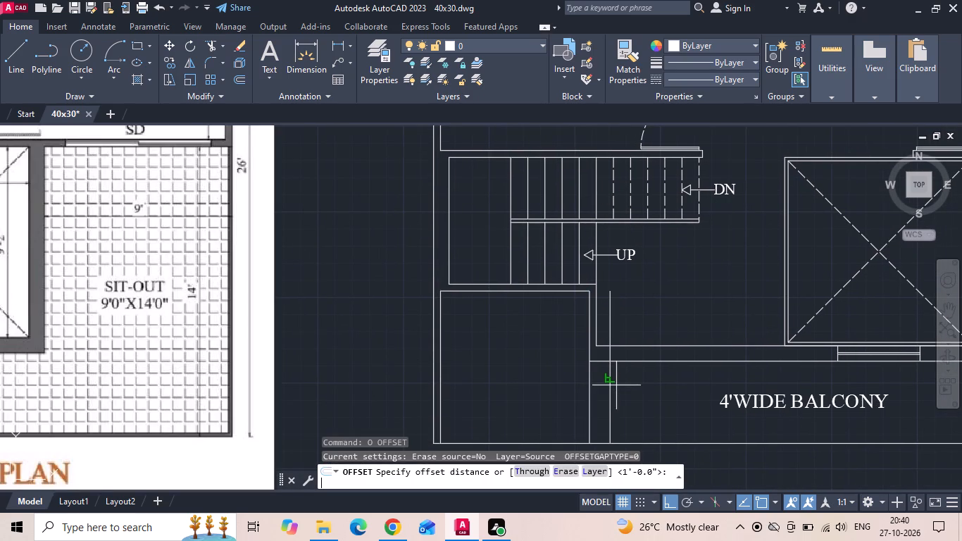
text(7')
key(Return)
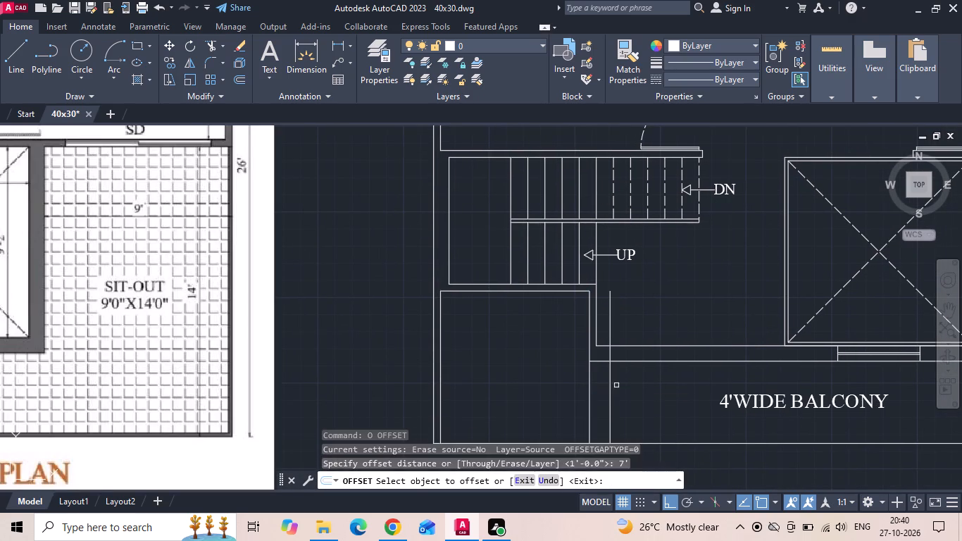
drag(610, 381, 617, 380)
click(672, 368)
key(Escape)
Trim both offset lines to the thickness of the lobby's south wall and delete the leftover piece in the balcony.
key(t)
key(r)
key(space)
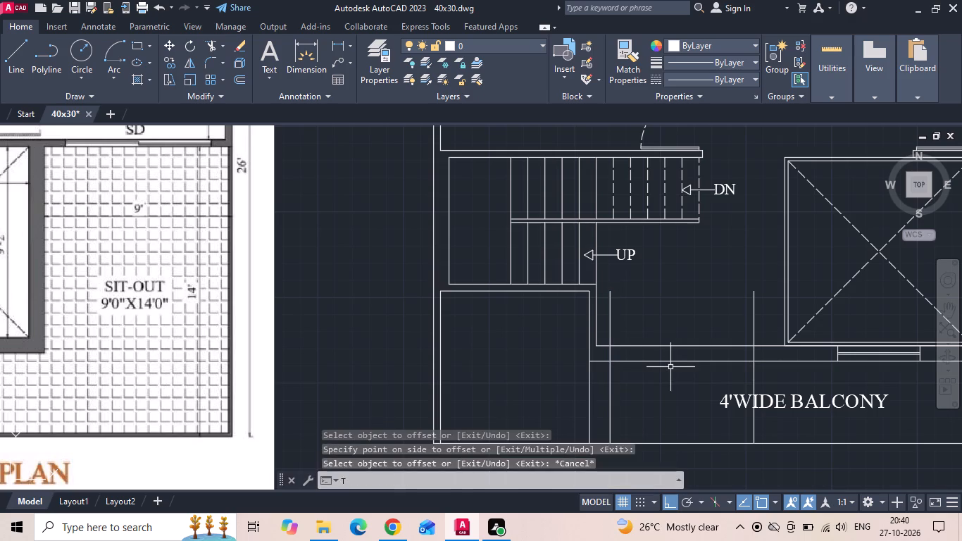
click(612, 334)
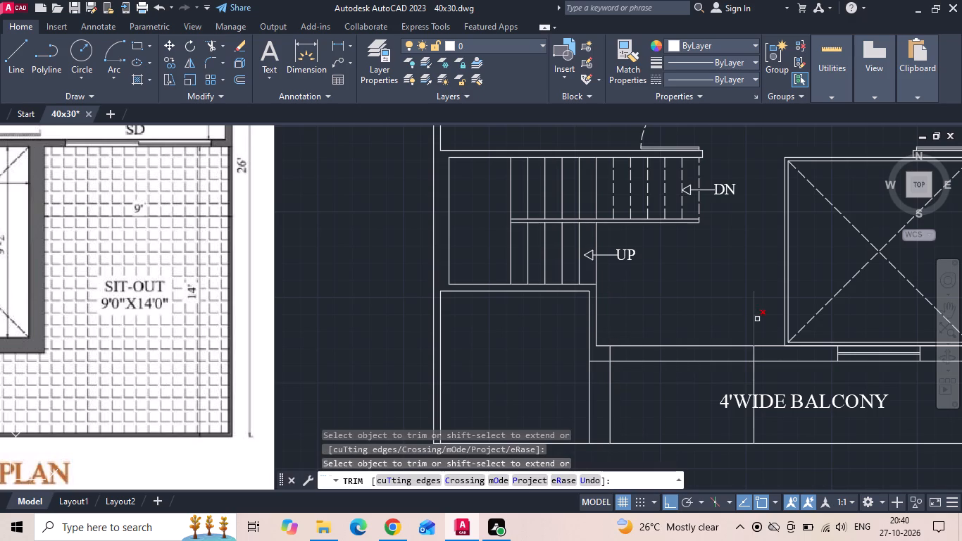
click(758, 319)
click(743, 319)
drag(768, 377, 756, 380)
click(602, 381)
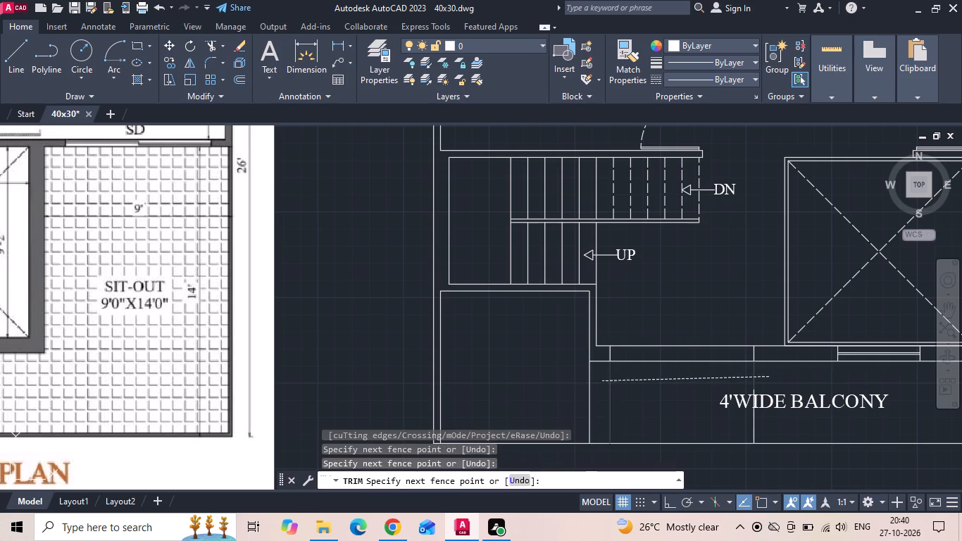
key(Escape)
click(761, 429)
click(694, 427)
key(Delete)
Measure the width of the sliding door opening between the east bedroom and the sit-out in the reference image.
scroll(679, 421, down, 2)
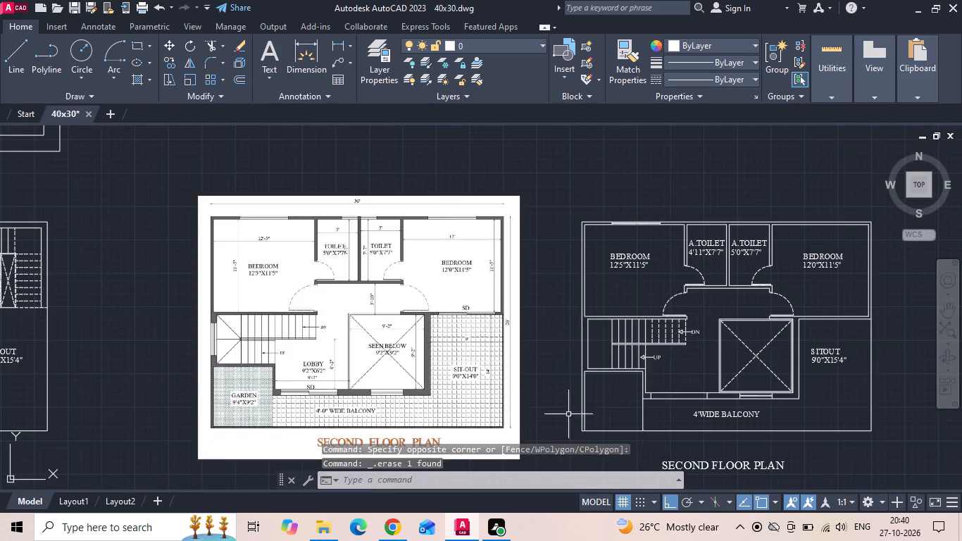
scroll(370, 409, up, 2)
scroll(182, 306, down, 2)
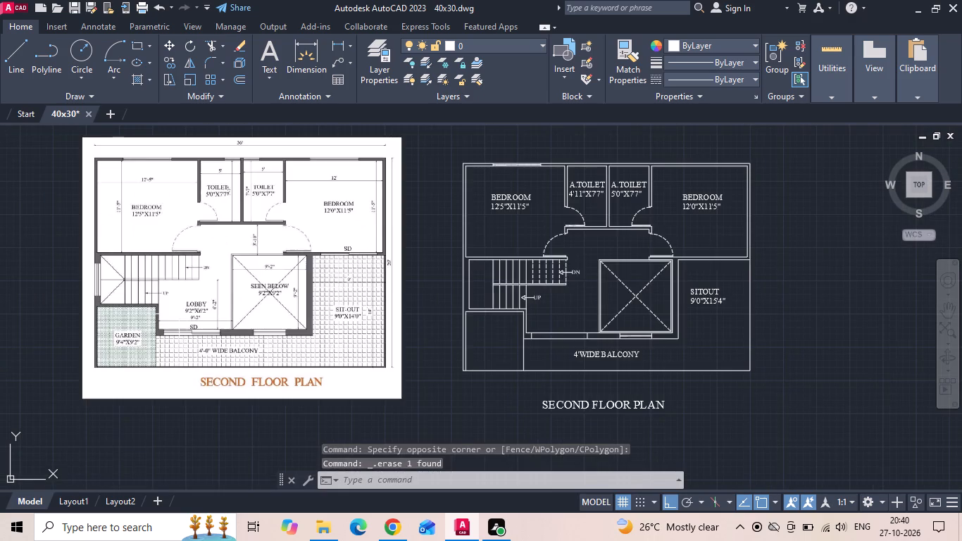
scroll(232, 247, up, 1)
scroll(325, 228, up, 1)
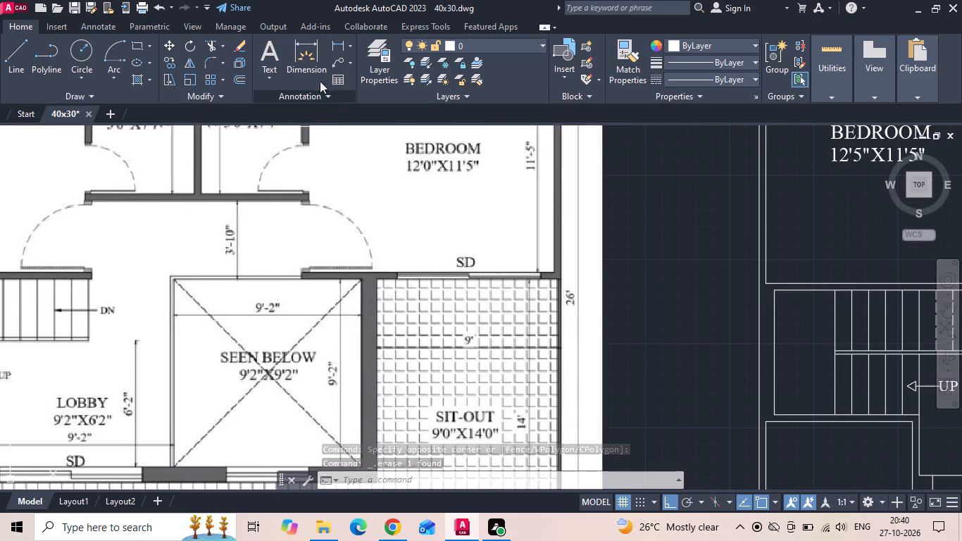
click(337, 42)
scroll(545, 261, up, 2)
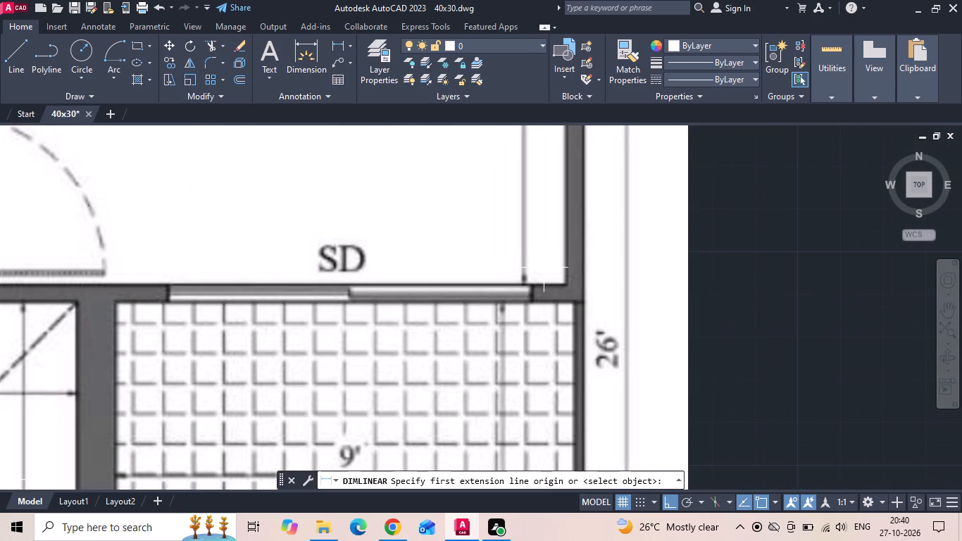
click(530, 287)
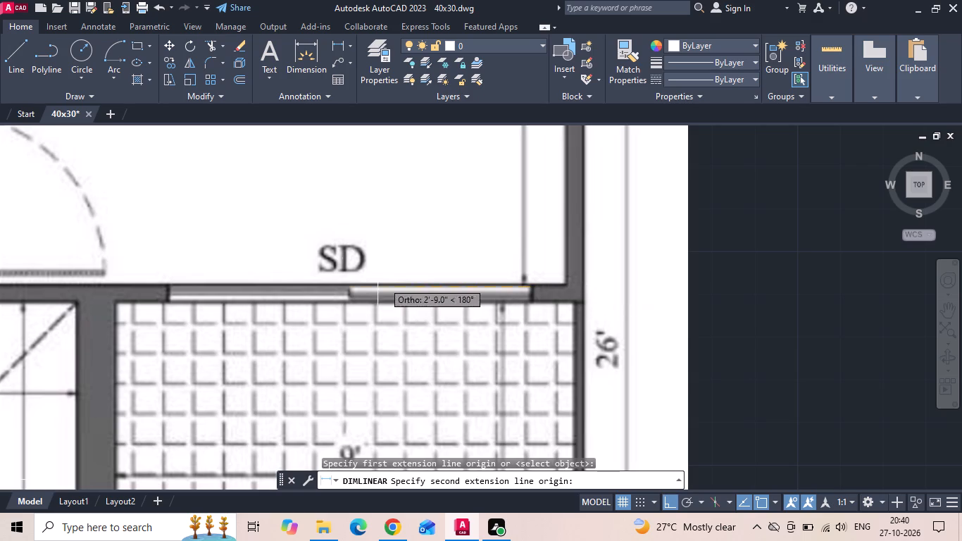
key(Escape)
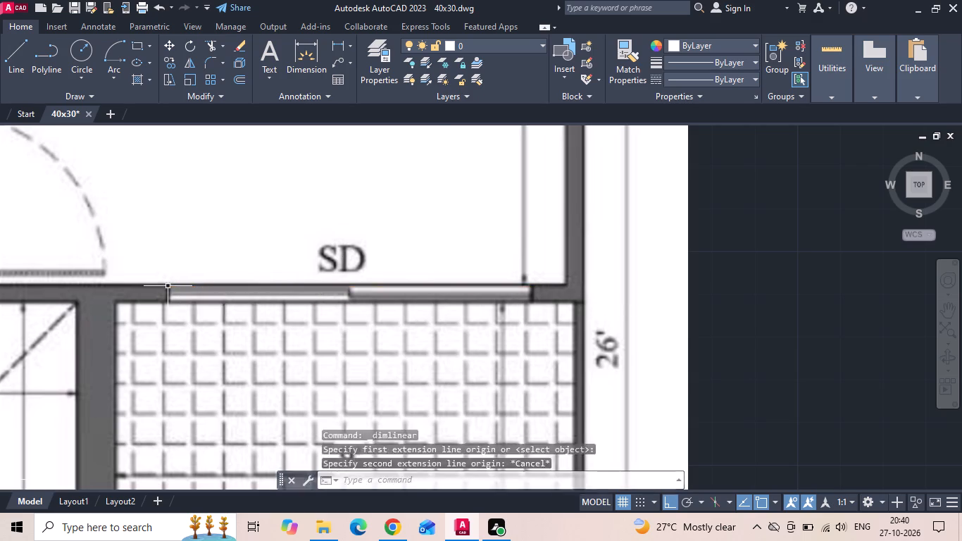
Offset the plan's outer east wall line 12" west, across the wall between the east bedroom and the sitout.
scroll(167, 286, down, 4)
scroll(494, 304, up, 2)
text(O)
key(space)
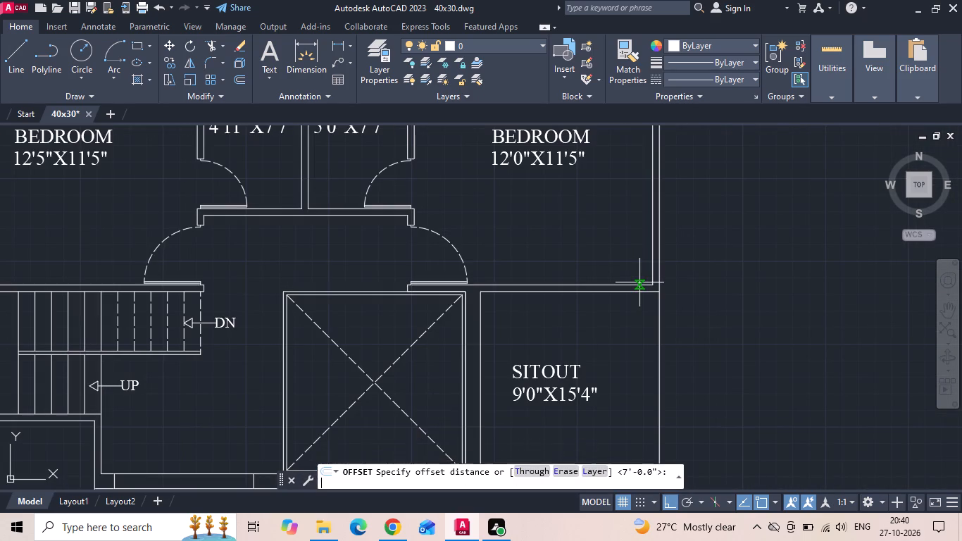
text(12)
key(space)
click(659, 264)
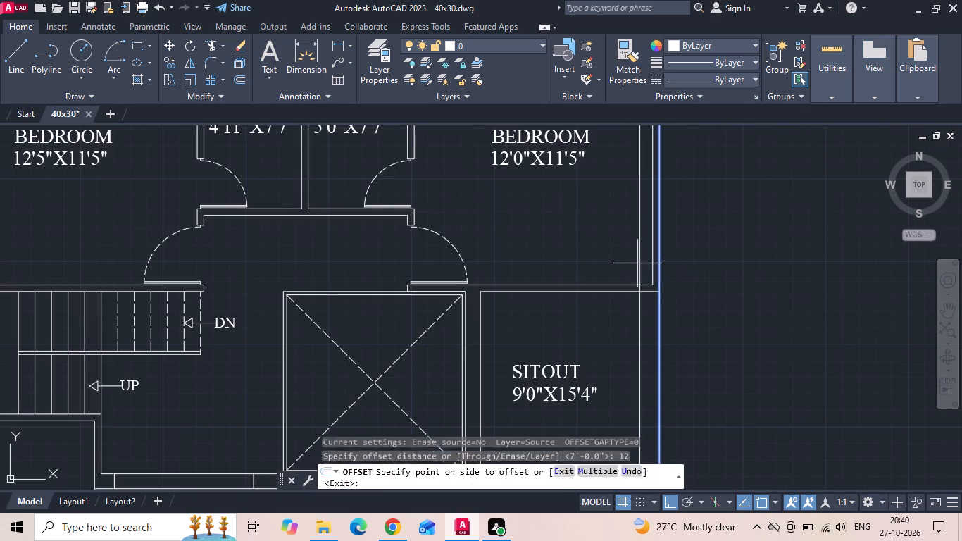
click(635, 261)
key(Escape)
Offset the new vertical line 7' west to mark the other side of the sitout's sliding door opening.
text(O 7')
key(Return)
click(639, 321)
click(607, 316)
key(Escape)
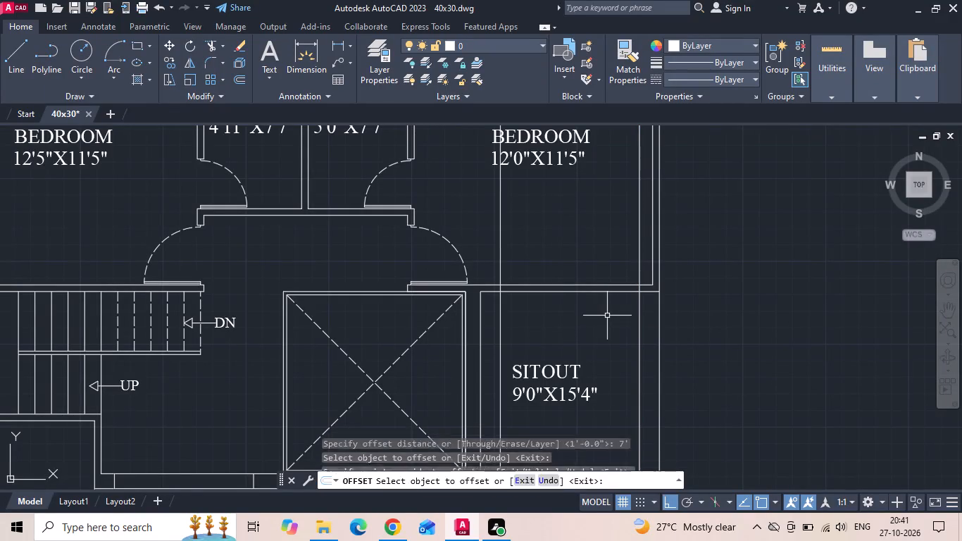
Trim both offset lines to the thickness of the east bedroom's south wall and delete the leftover piece inside the bedroom.
key(t)
key(r)
key(space)
drag(491, 261, 500, 261)
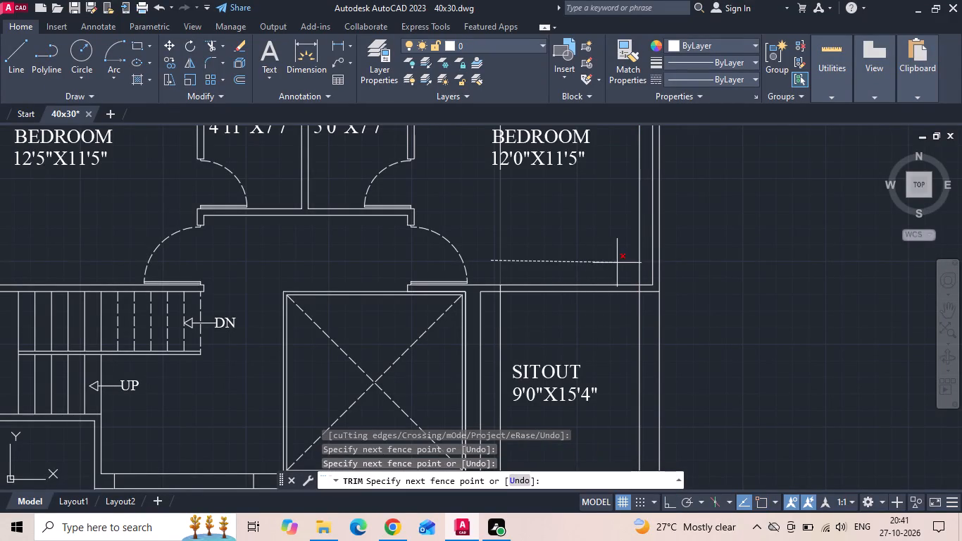
click(643, 270)
click(644, 310)
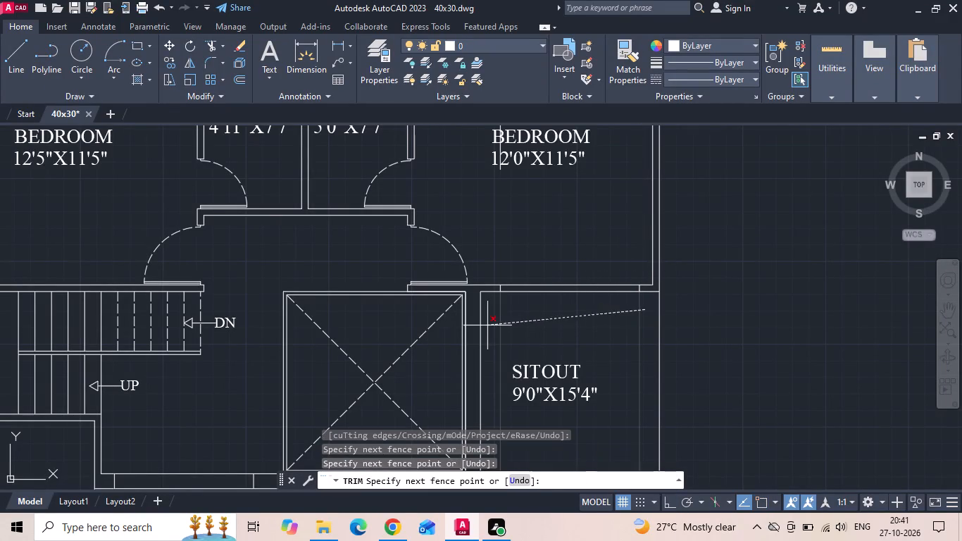
click(487, 325)
key(Escape)
scroll(516, 331, down, 1)
click(504, 182)
key(Delete)
Measure from the west bedroom window's near edge to the outer west wall in the reference image.
scroll(592, 247, down, 2)
scroll(363, 222, up, 2)
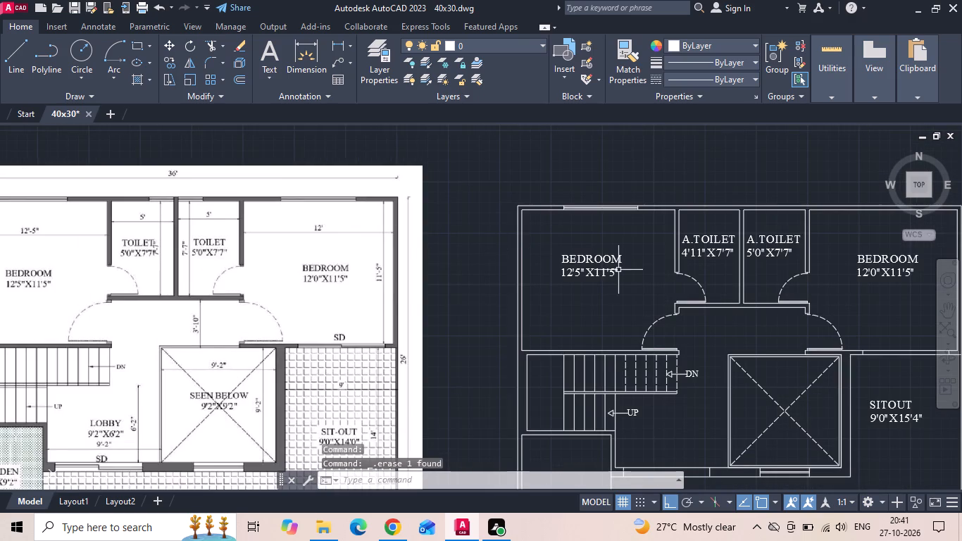
scroll(630, 275, down, 1)
scroll(628, 233, up, 2)
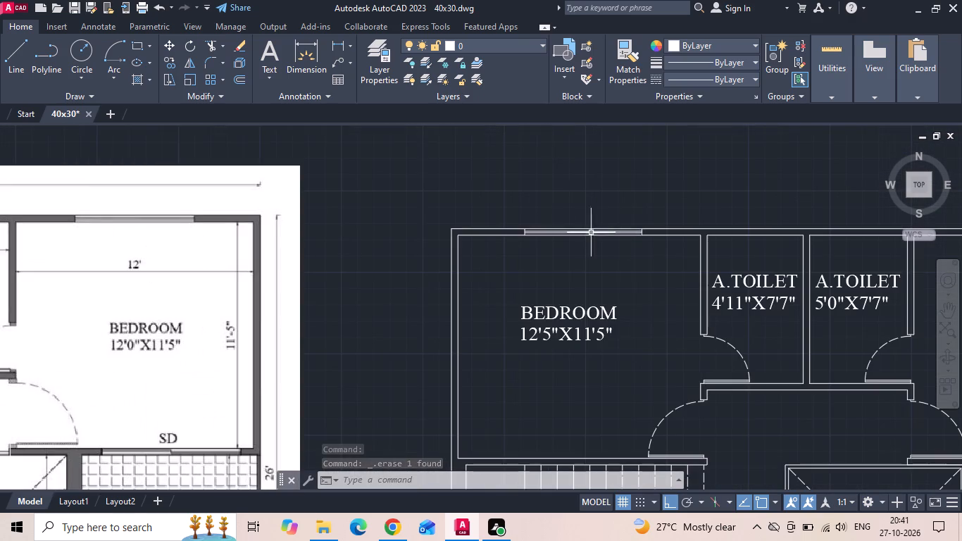
scroll(620, 254, down, 1)
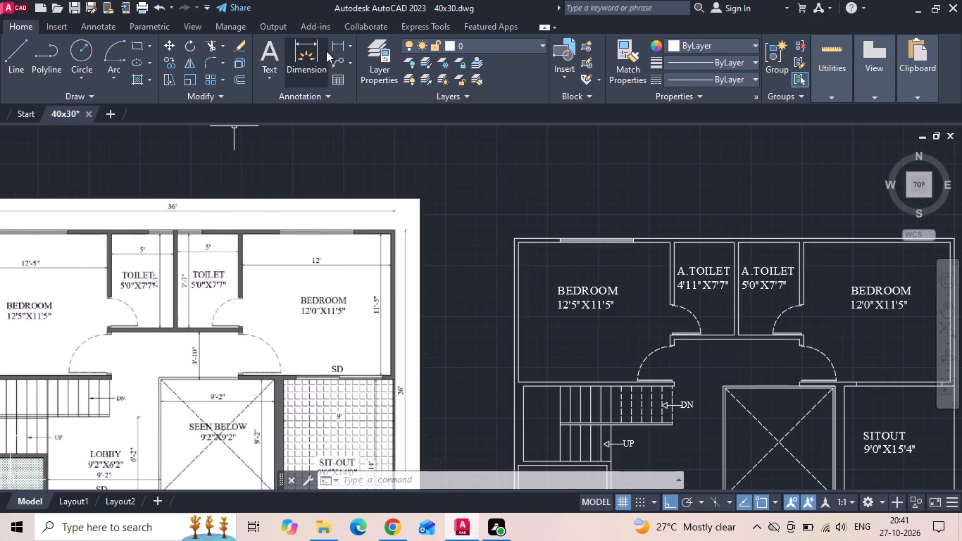
click(341, 47)
middle_drag(257, 209, 382, 240)
scroll(106, 261, up, 1)
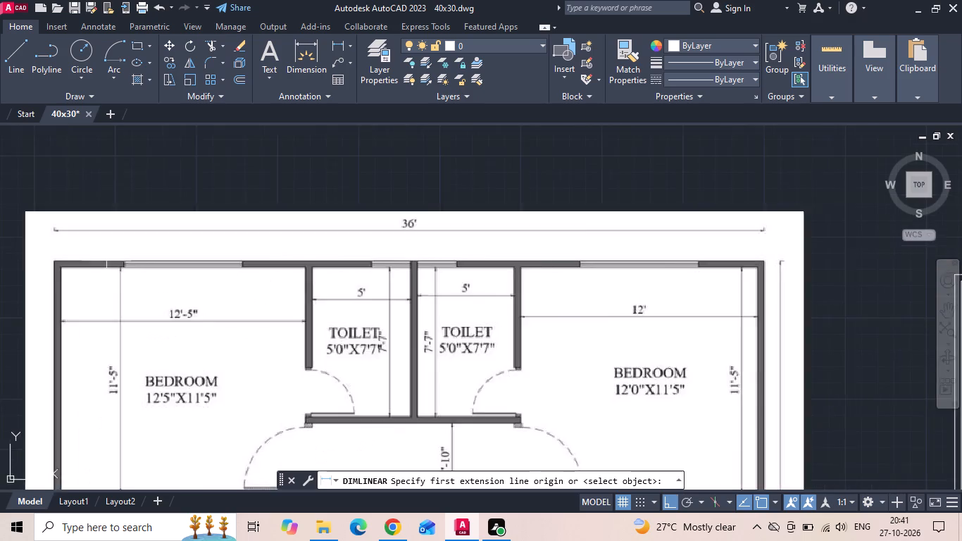
scroll(106, 261, up, 1)
click(132, 262)
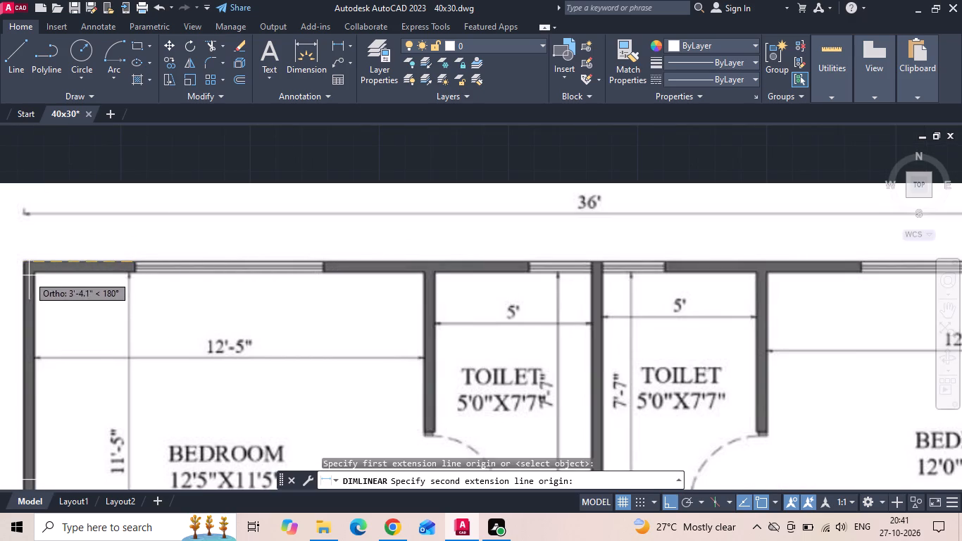
key(Escape)
Measure from the drawn west bedroom window's ends to the inner west wall and to the toilet partition.
scroll(36, 274, down, 3)
scroll(408, 285, up, 3)
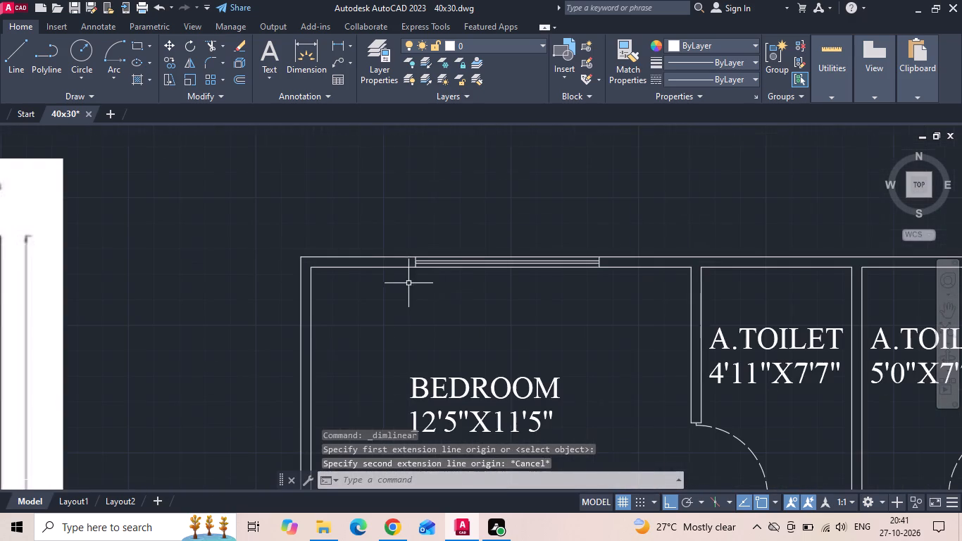
key(space)
click(309, 273)
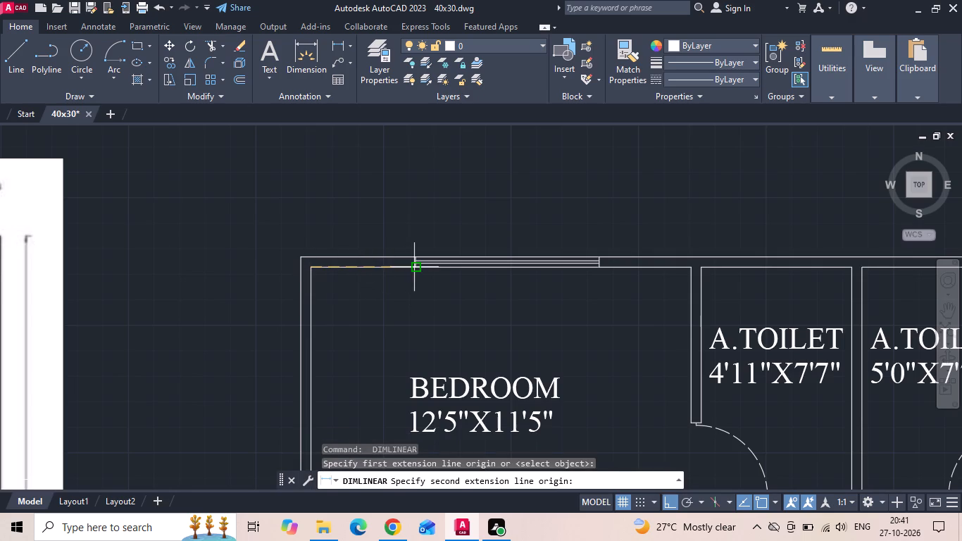
click(414, 267)
key(Escape)
key(space)
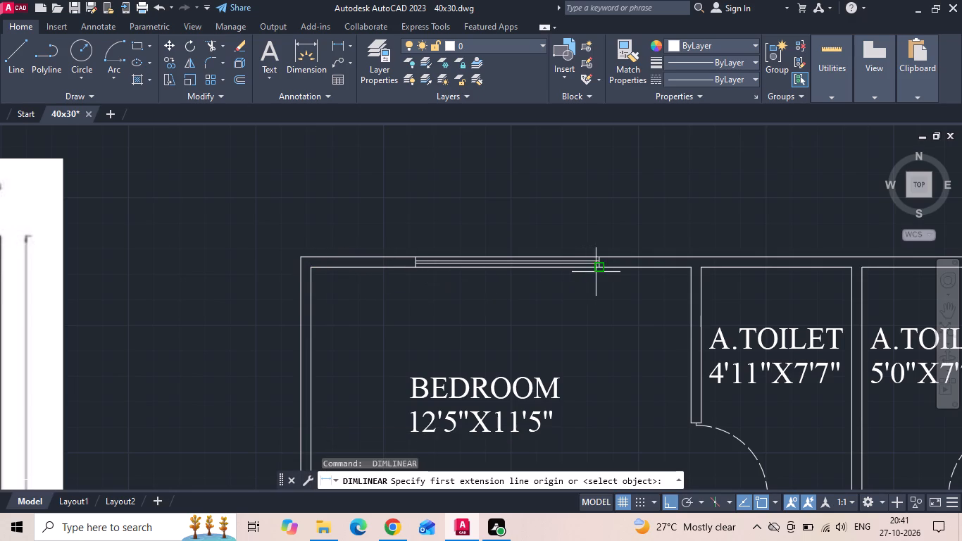
click(598, 268)
click(687, 265)
key(Escape)
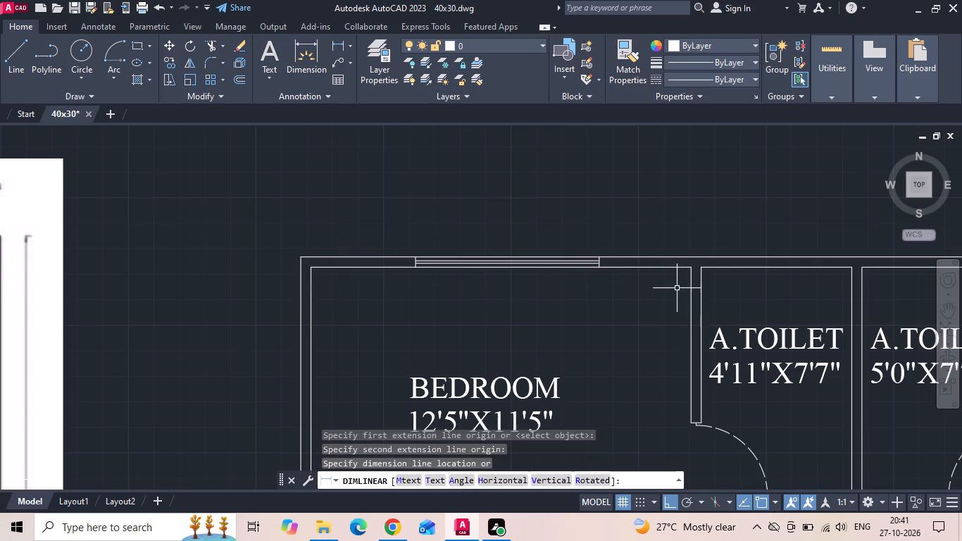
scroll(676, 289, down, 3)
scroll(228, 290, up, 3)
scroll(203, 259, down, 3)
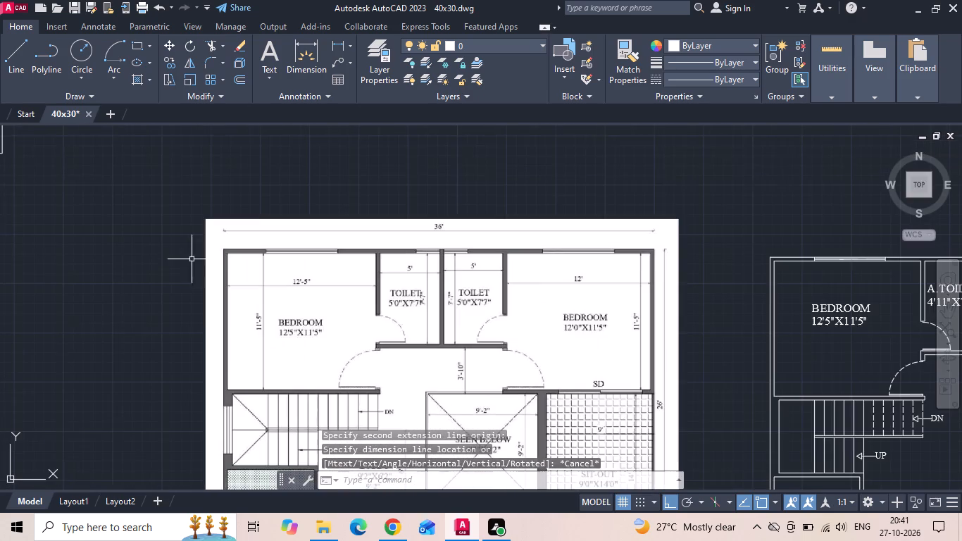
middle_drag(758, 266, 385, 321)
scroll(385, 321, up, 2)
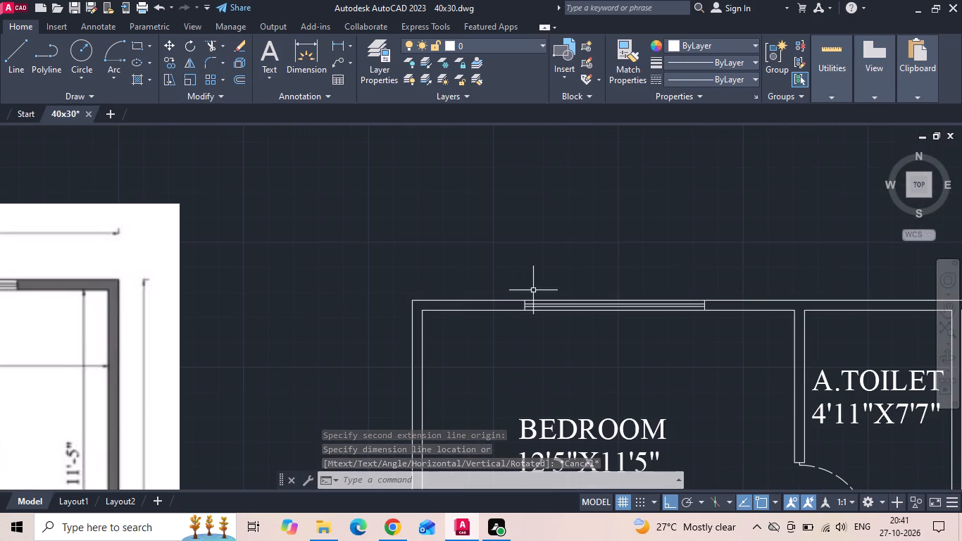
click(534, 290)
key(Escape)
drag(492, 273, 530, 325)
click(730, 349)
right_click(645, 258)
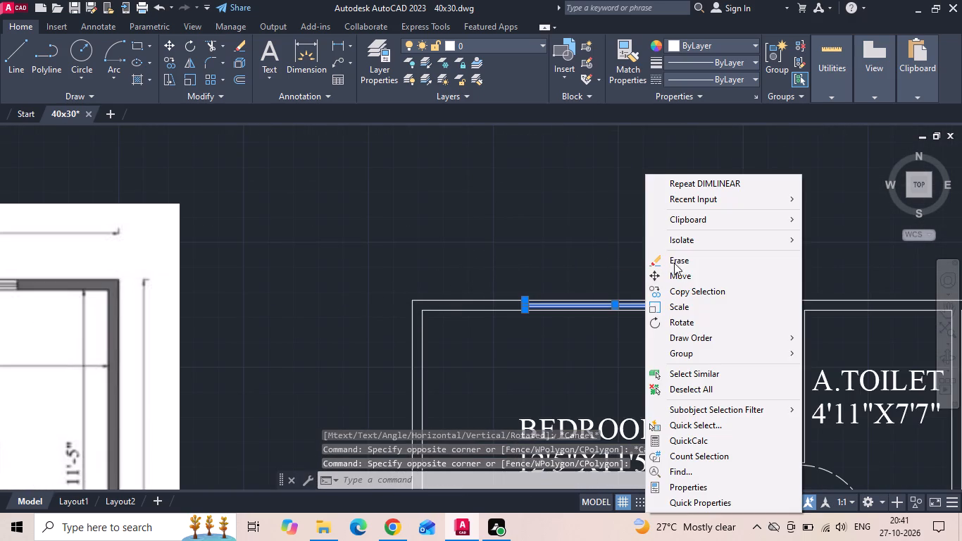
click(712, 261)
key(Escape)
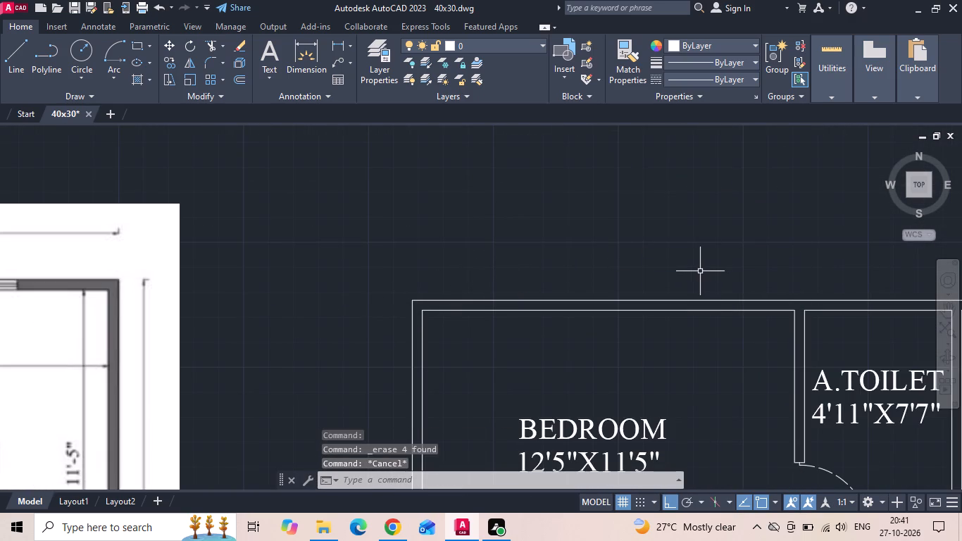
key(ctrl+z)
Move the west bedroom's north window on the second floor plan 2.5" west.
drag(446, 281, 482, 306)
click(741, 348)
right_click(602, 253)
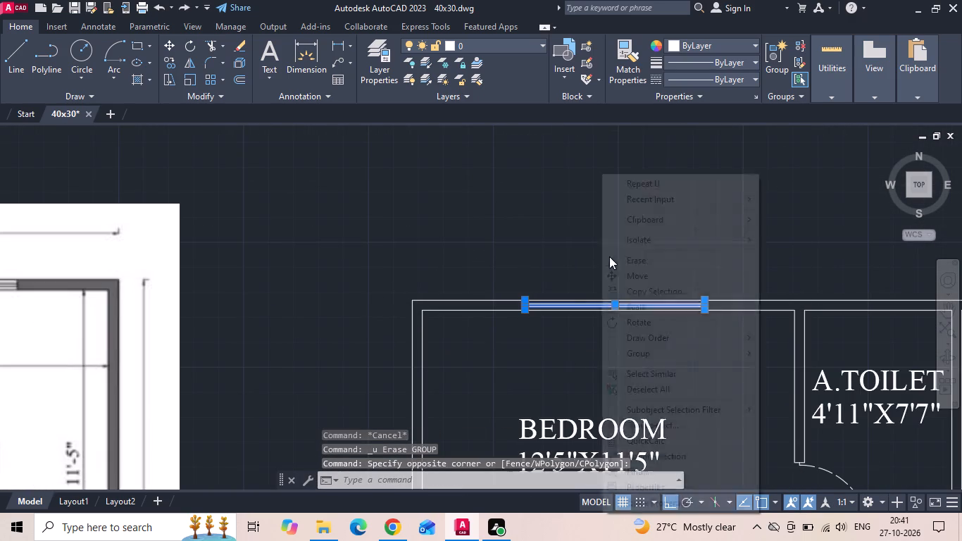
click(644, 278)
click(694, 227)
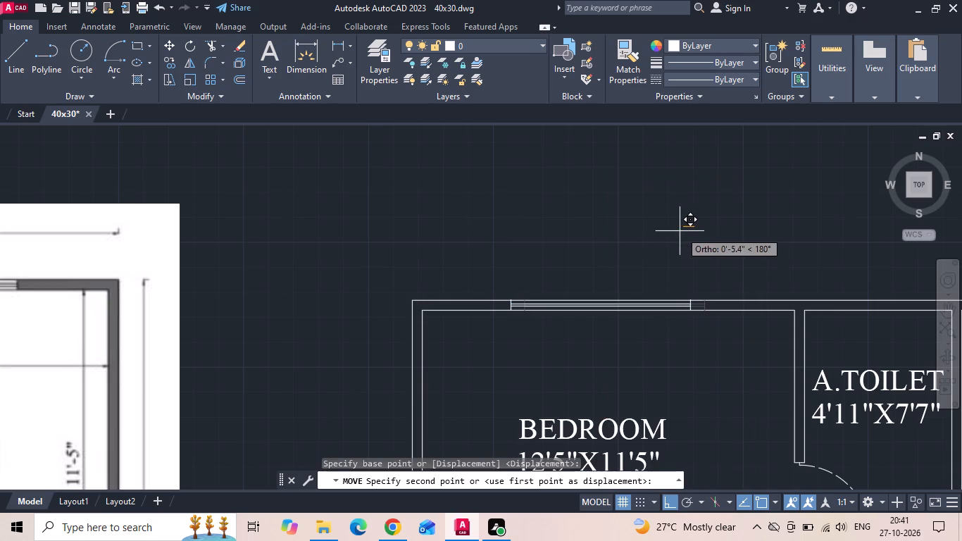
text(2.5)
key(Return)
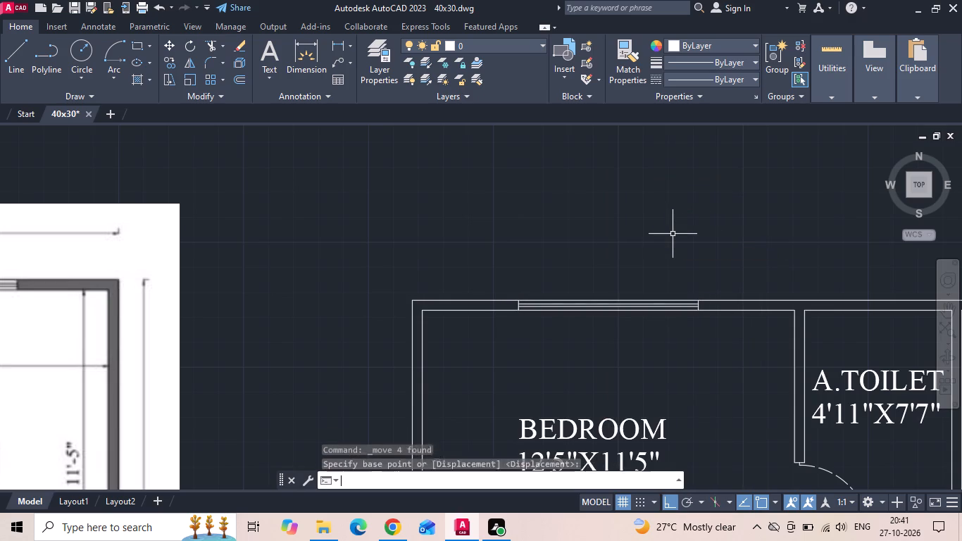
Move the bedroom's north window 2.5" west on the untitled first floor copy beside the second floor reference image.
scroll(673, 232, down, 6)
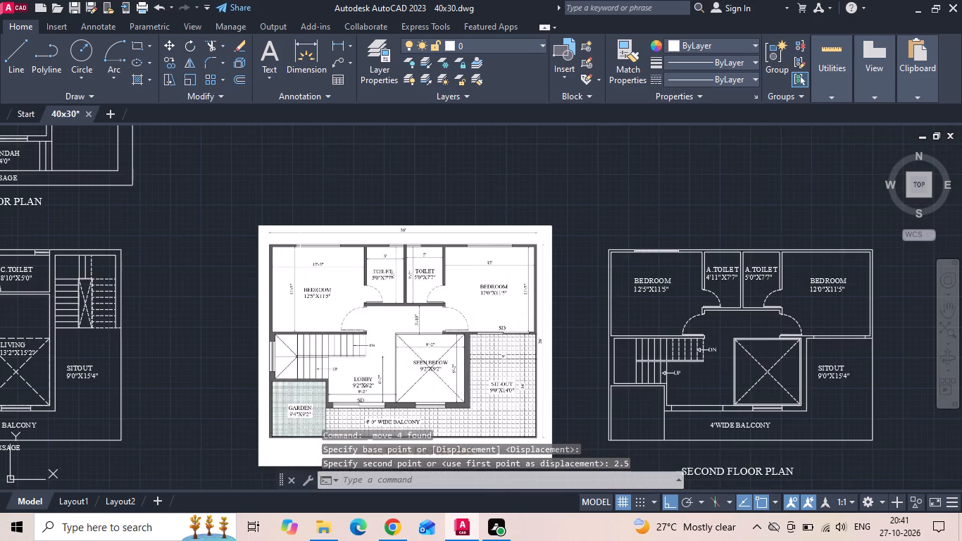
middle_drag(303, 253, 547, 258)
scroll(109, 262, up, 3)
drag(154, 215, 163, 225)
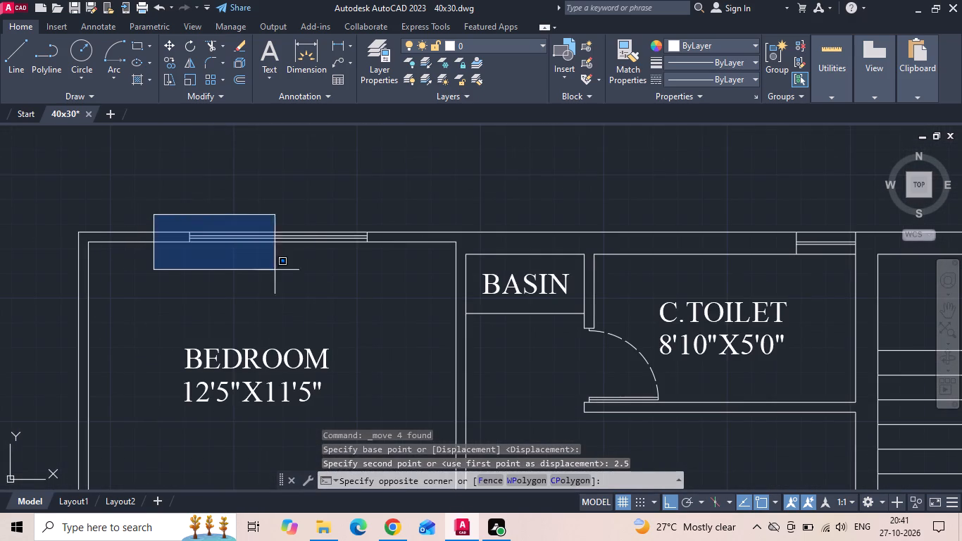
click(383, 282)
right_click(384, 282)
click(399, 273)
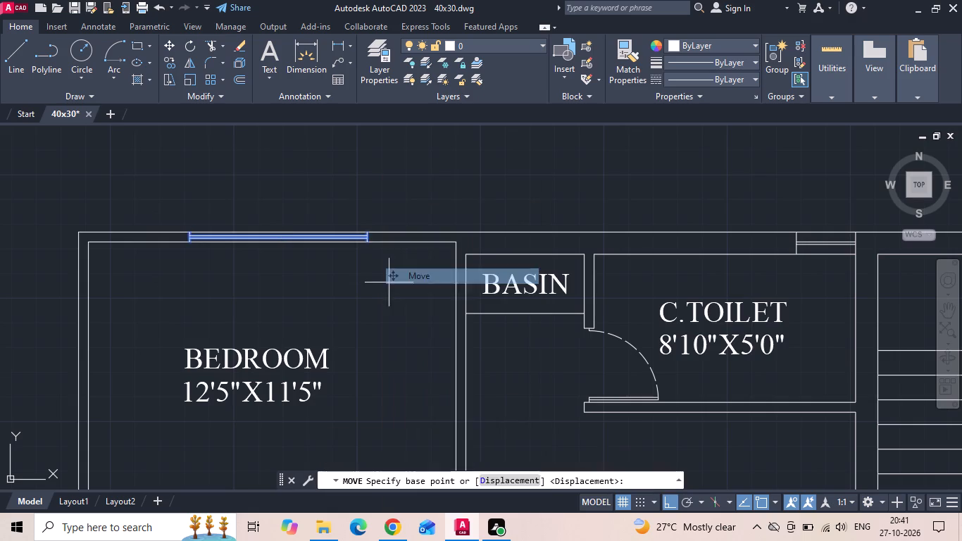
drag(385, 285, 376, 285)
text(2.5)
key(Return)
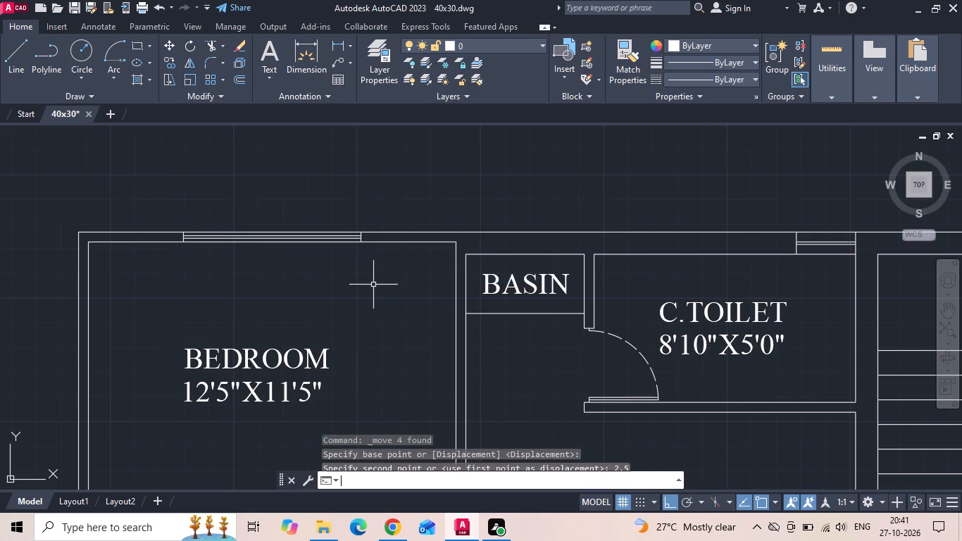
Move the bedroom's north window 2.5" west on the plan titled FIRST FLOOR PLAN.
scroll(368, 285, down, 4)
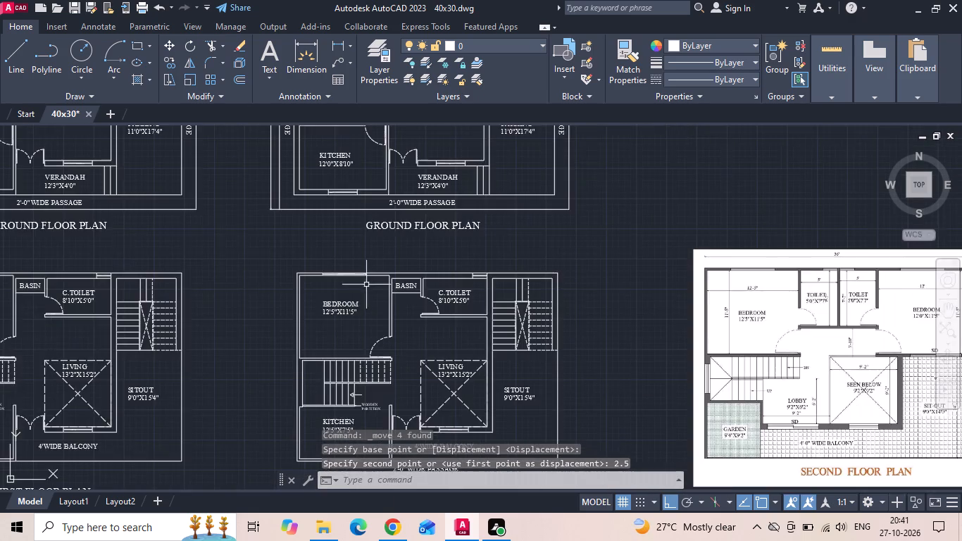
middle_drag(331, 295, 604, 265)
scroll(168, 249, up, 2)
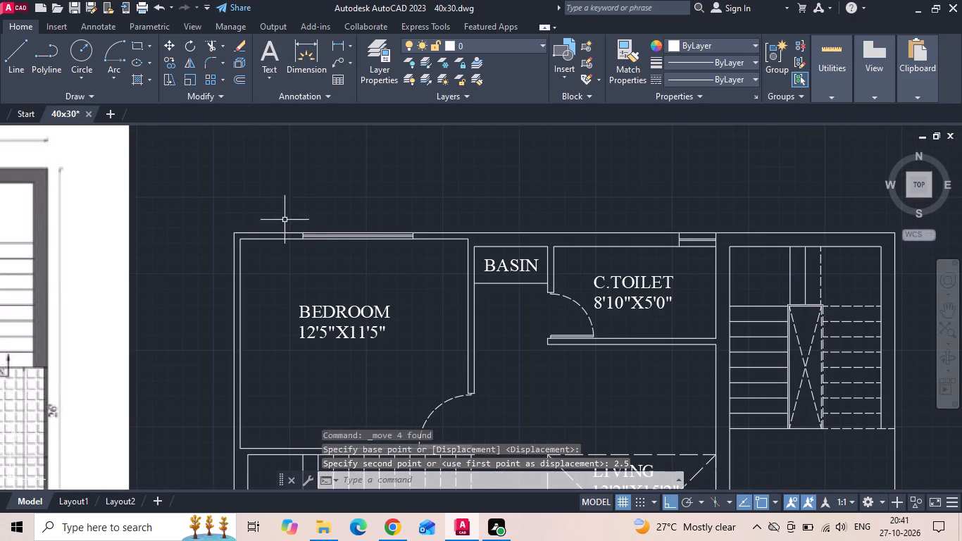
drag(286, 220, 306, 244)
click(426, 263)
right_click(427, 263)
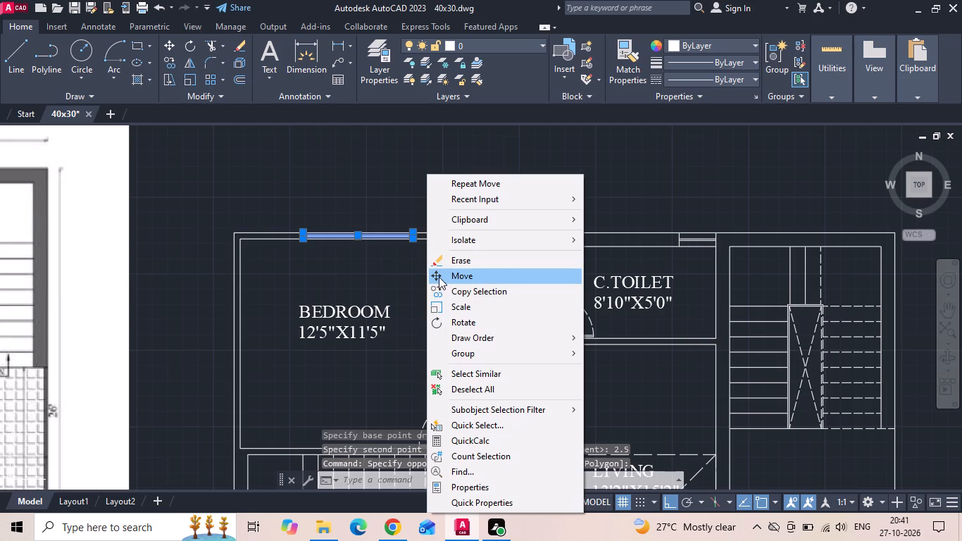
click(439, 276)
drag(435, 276, 404, 277)
text(2.5)
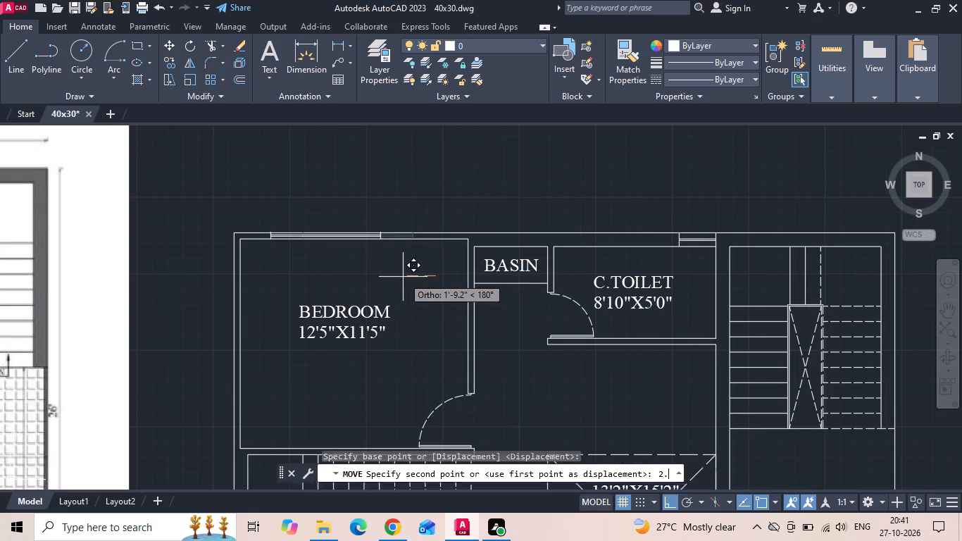
key(Return)
Copy the second floor's west bedroom window by its midpoint to the middle of the east bedroom's north wall.
scroll(401, 278, down, 3)
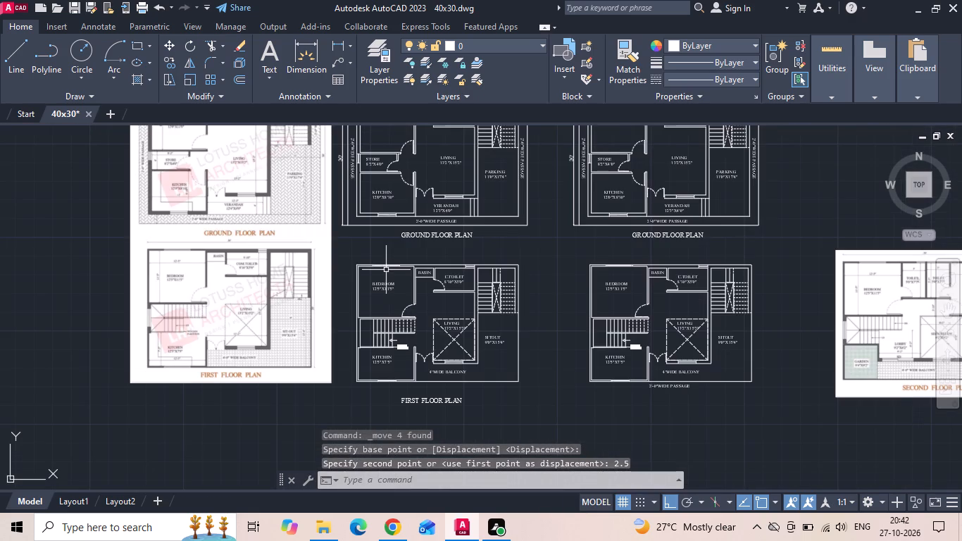
scroll(391, 378, up, 2)
scroll(330, 363, down, 3)
scroll(754, 356, up, 2)
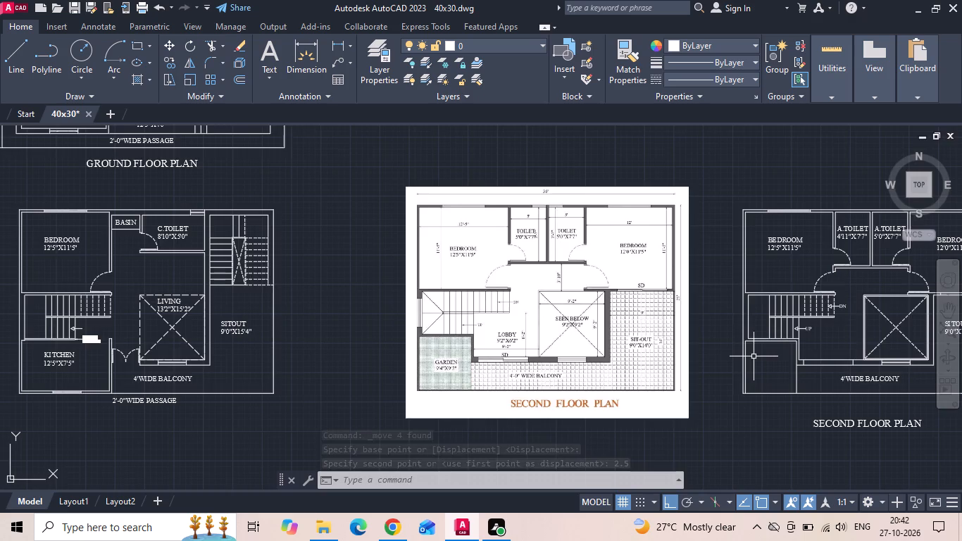
scroll(752, 356, up, 1)
middle_drag(747, 357, 411, 438)
scroll(461, 185, up, 1)
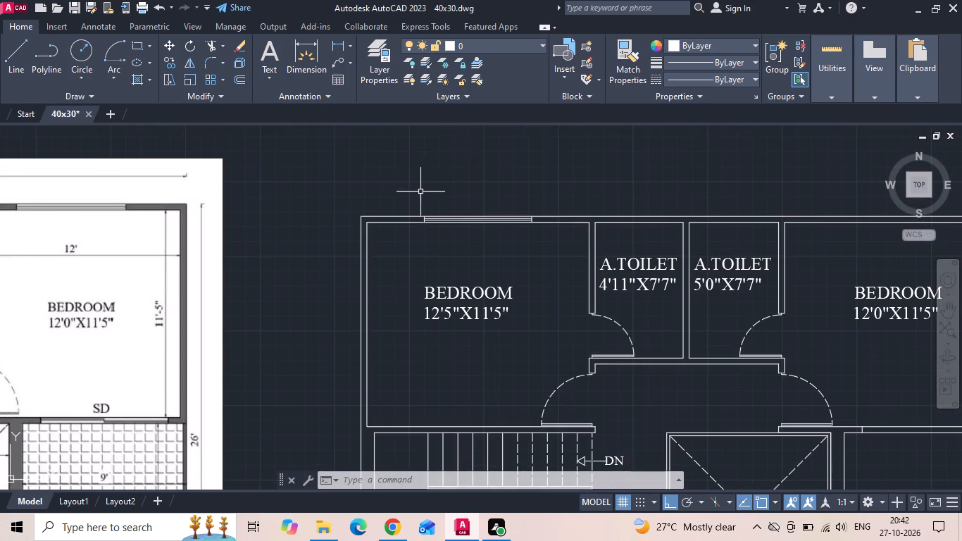
drag(418, 201, 420, 212)
click(556, 269)
right_click(489, 182)
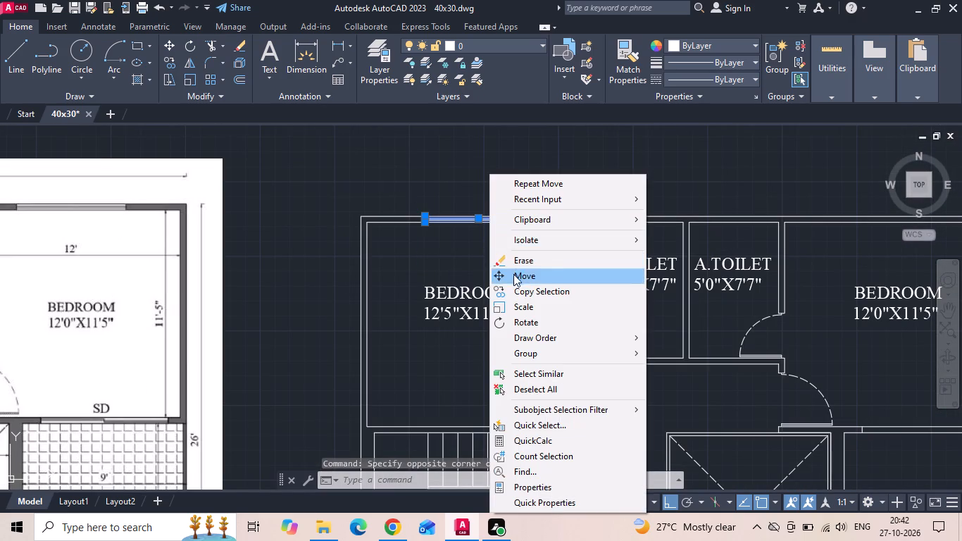
click(513, 291)
scroll(475, 232, up, 2)
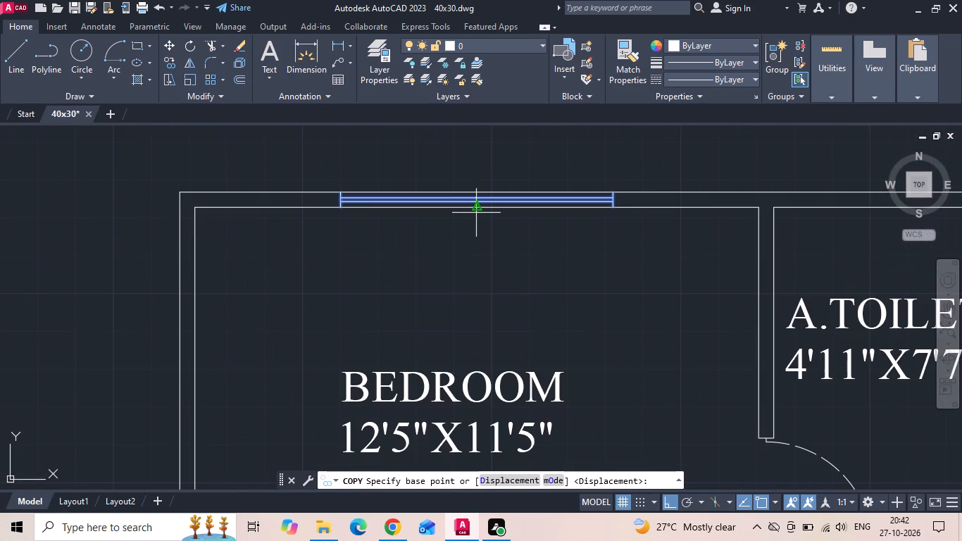
click(477, 212)
scroll(361, 228, down, 2)
middle_drag(779, 224, 578, 240)
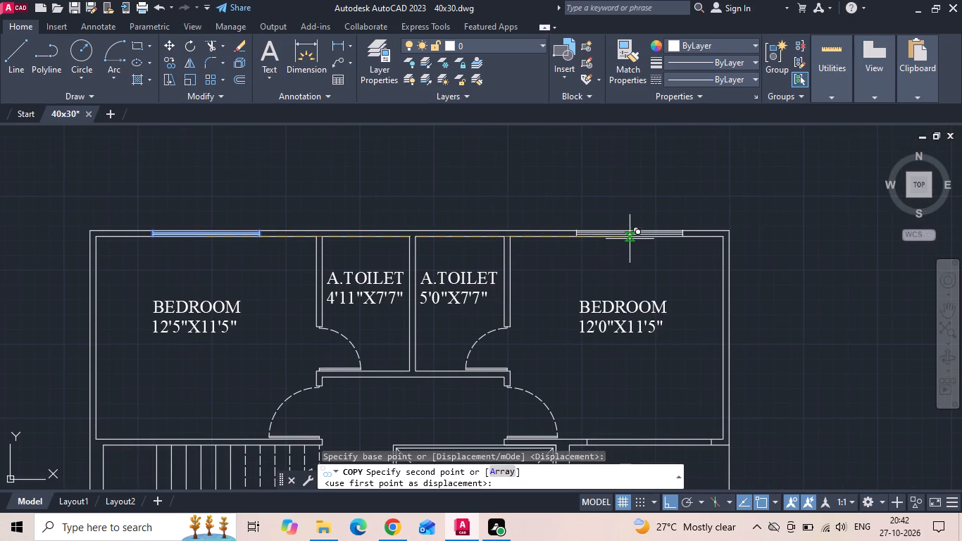
click(620, 237)
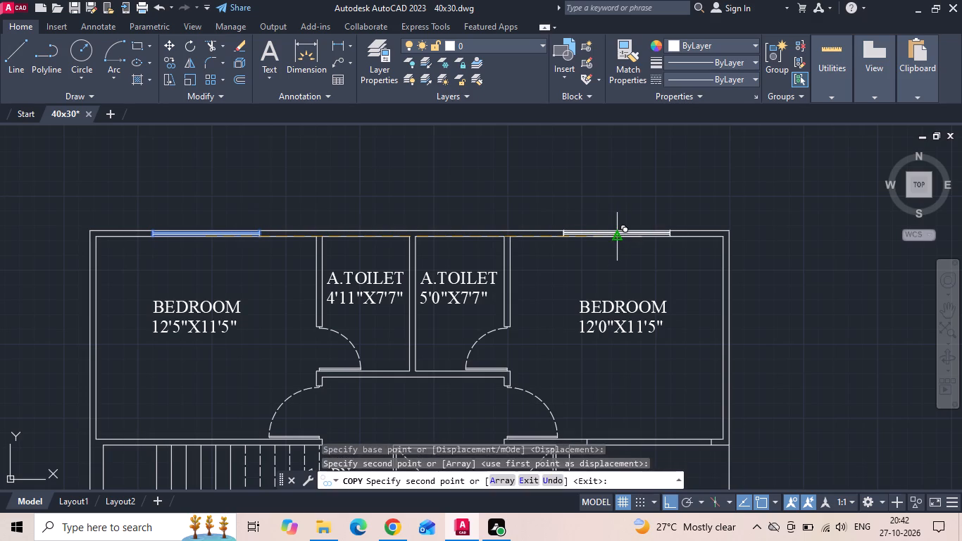
key(Escape)
scroll(589, 254, up, 2)
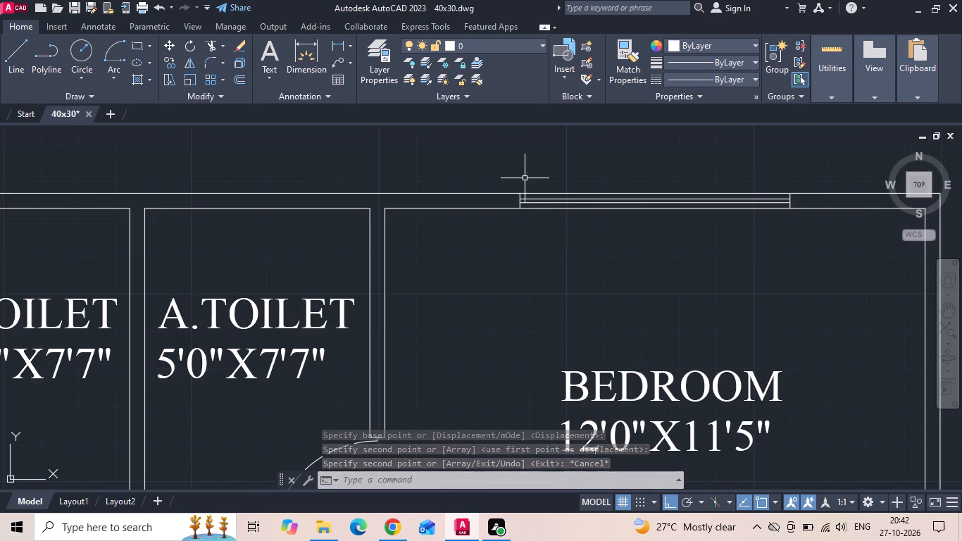
Draw a horizontal centre line across the lobby's sliding door opening, midway through the wall facing the balcony.
scroll(462, 239, down, 3)
middle_drag(459, 287, 468, 280)
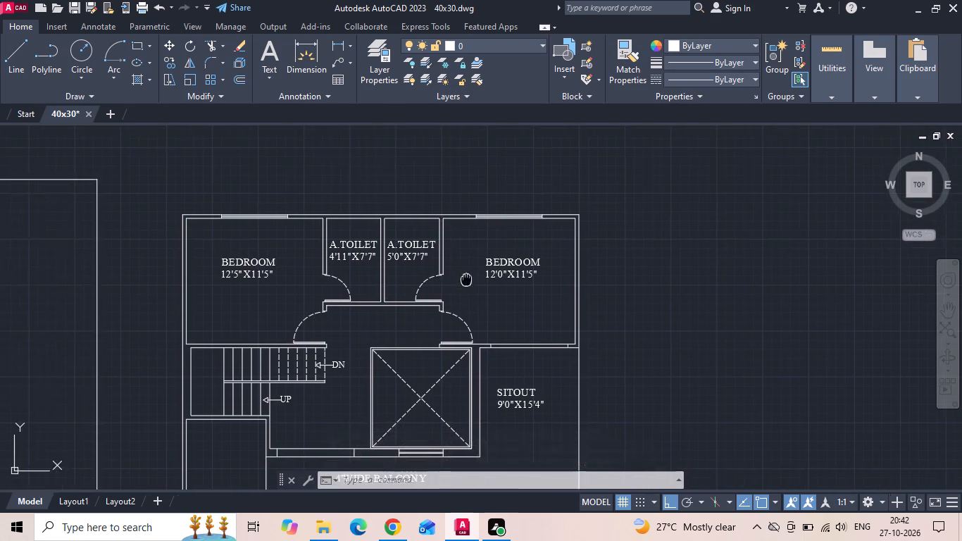
middle_drag(468, 280, 477, 276)
middle_drag(464, 329, 562, 94)
scroll(395, 208, up, 3)
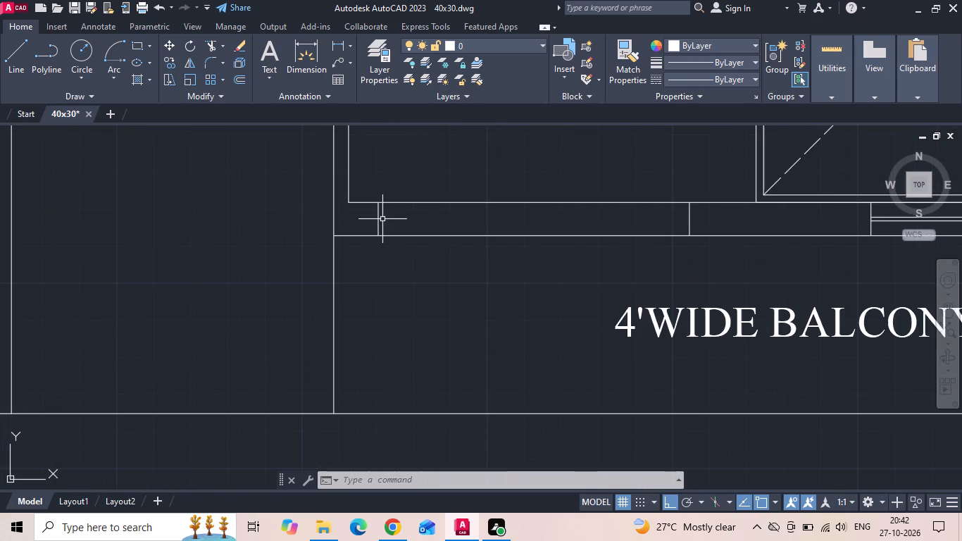
text(L)
key(space)
drag(380, 219, 390, 220)
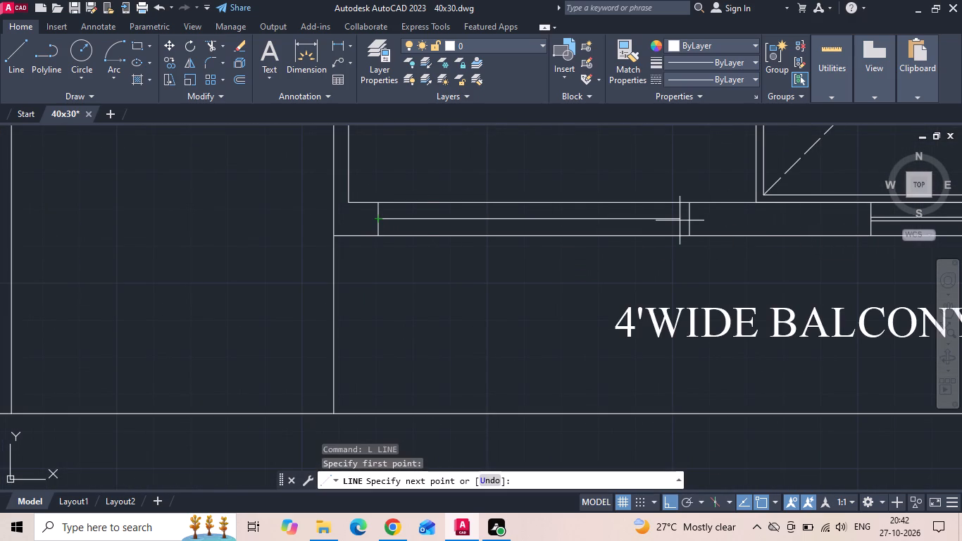
click(695, 218)
key(Escape)
Draw the lobby sliding door's east panel: from the centre line's midpoint, 1" south and east to the jamb.
scroll(701, 217, down, 3)
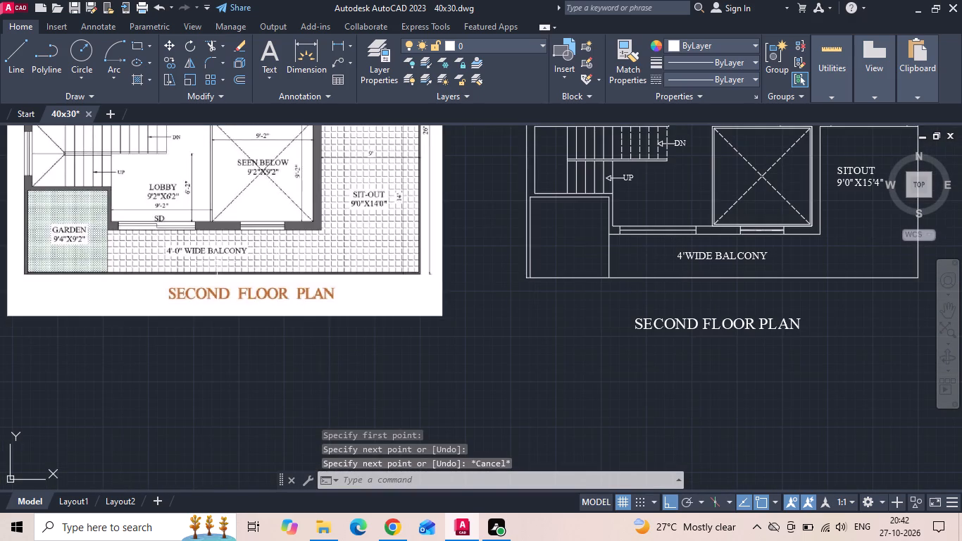
scroll(961, 223, up, 2)
middle_drag(156, 240, 160, 240)
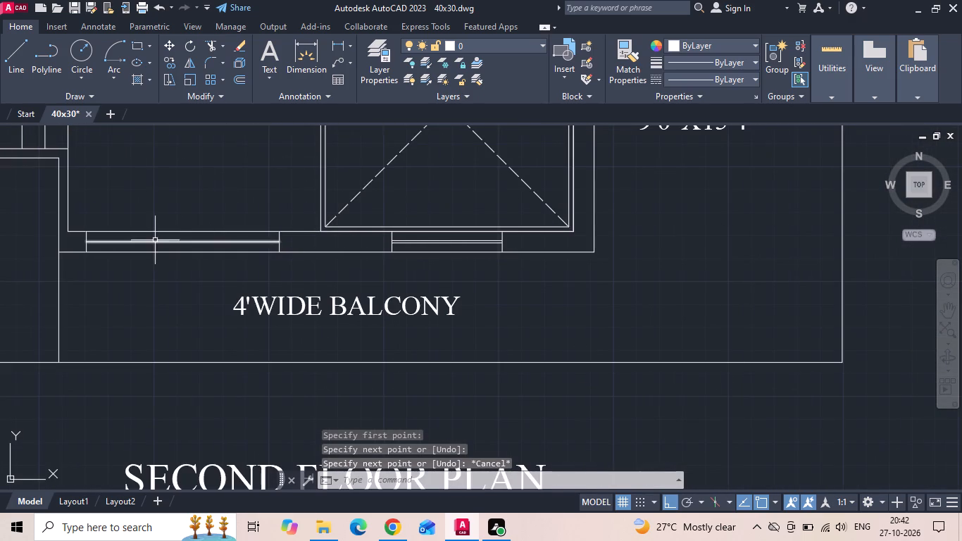
middle_drag(160, 240, 207, 244)
text(L)
key(space)
scroll(279, 269, down, 4)
scroll(170, 263, up, 2)
scroll(175, 266, down, 1)
scroll(468, 295, up, 3)
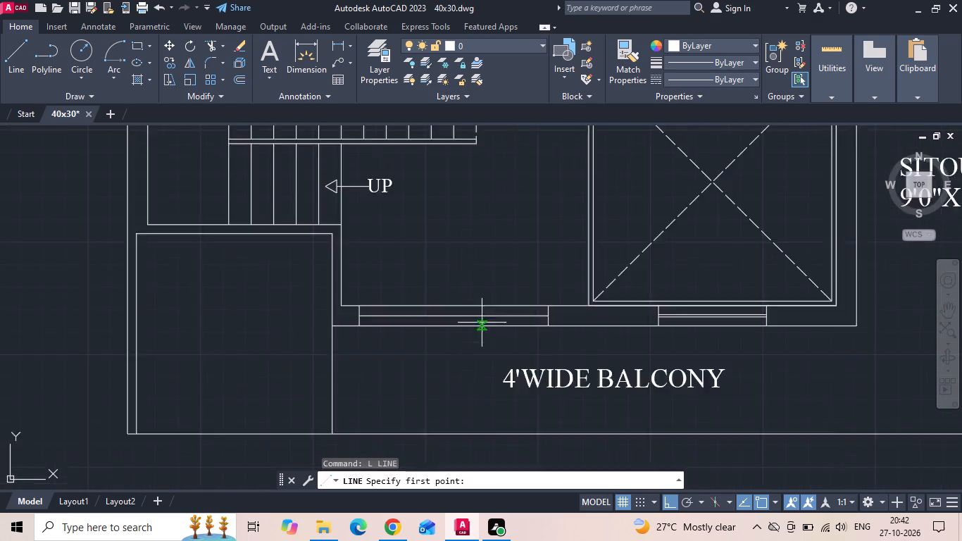
scroll(482, 323, up, 2)
drag(408, 306, 406, 312)
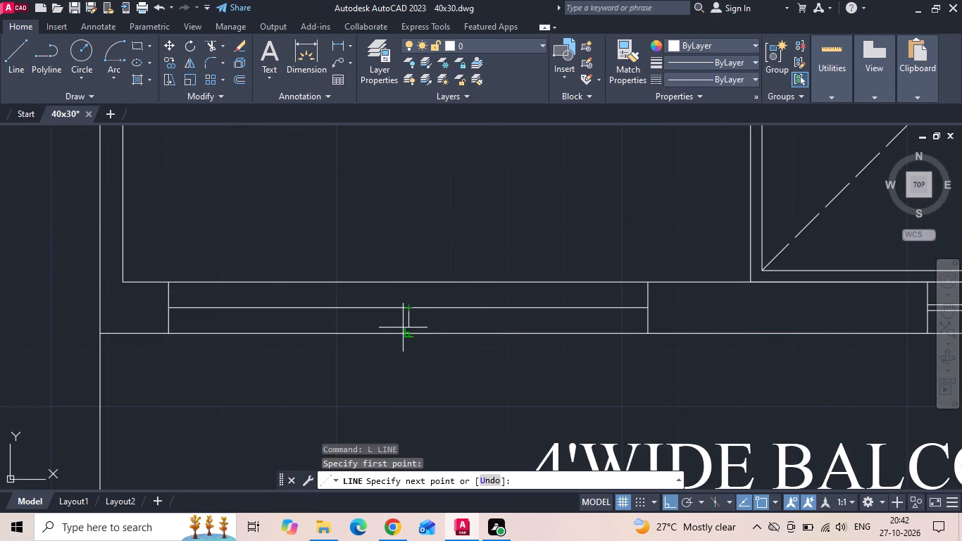
text(1)
key(space)
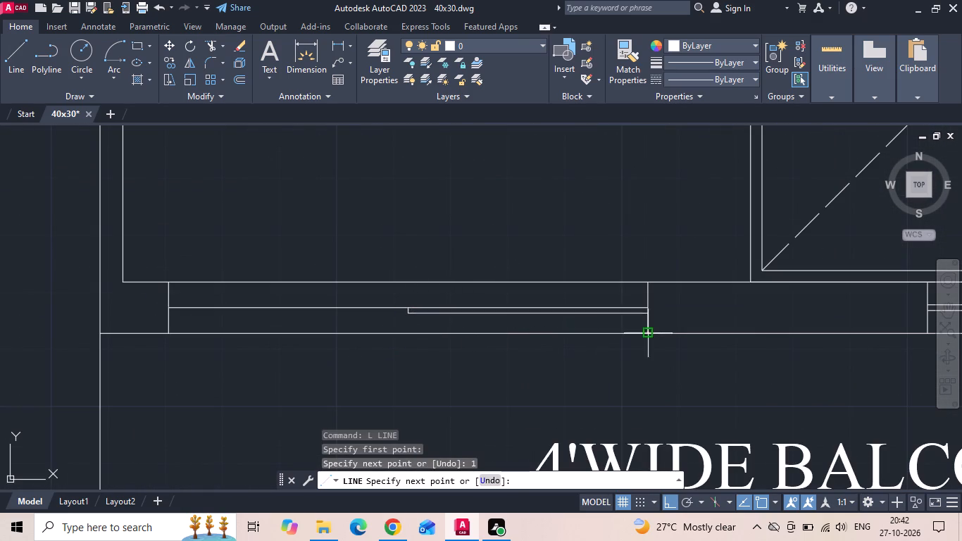
click(647, 313)
key(Escape)
Draw the lobby sliding door's west panel: from the centre line's midpoint, 1" north and west to the jamb.
key(l)
key(space)
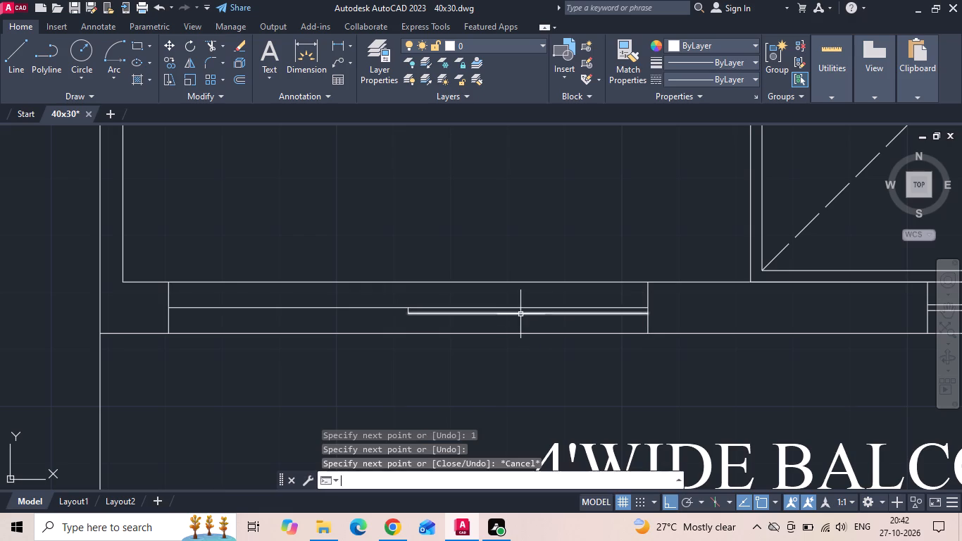
scroll(397, 302, up, 1)
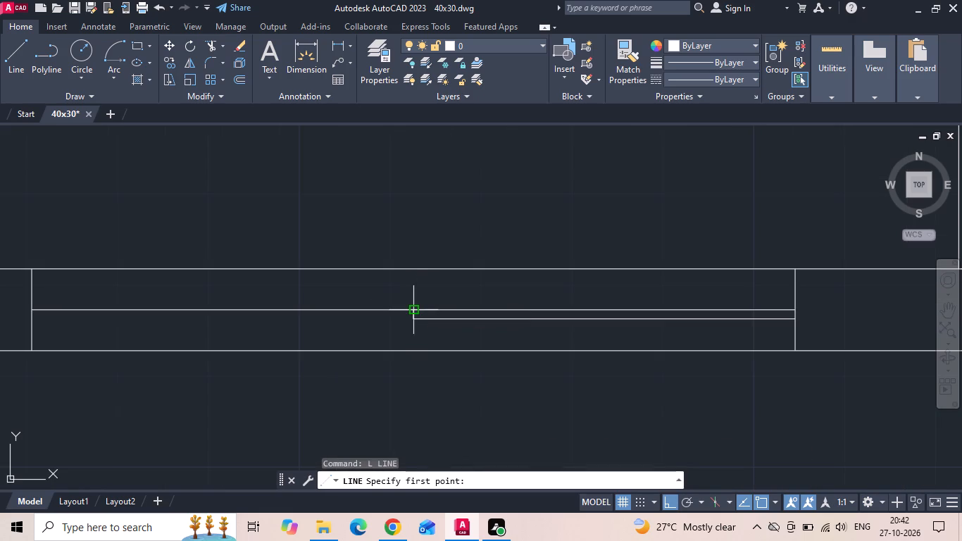
click(416, 308)
text(1)
key(space)
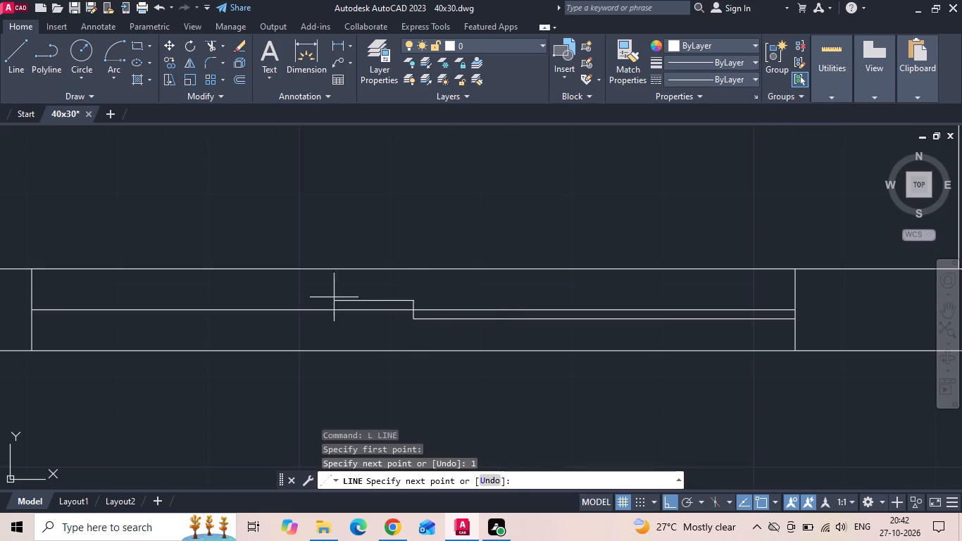
click(31, 301)
key(Escape)
Draw a horizontal centre line across the east bedroom's sliding door opening, midway through the wall facing the sitout.
scroll(259, 290, down, 5)
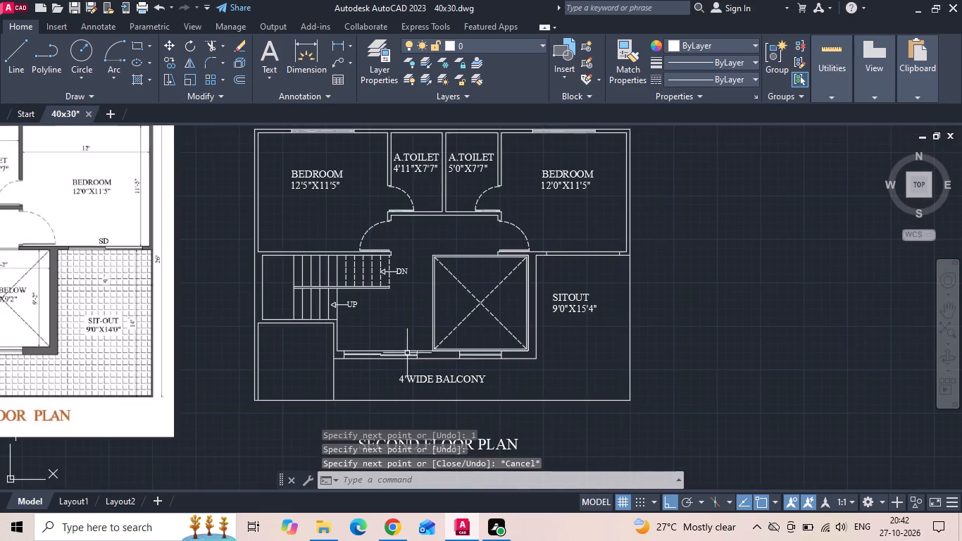
scroll(634, 233, up, 3)
text(L)
key(space)
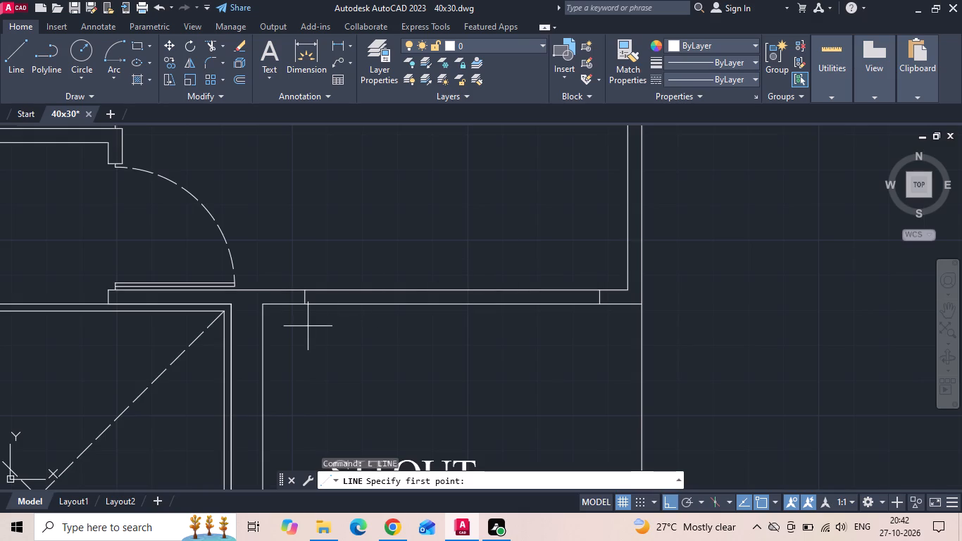
scroll(301, 327, up, 1)
click(303, 278)
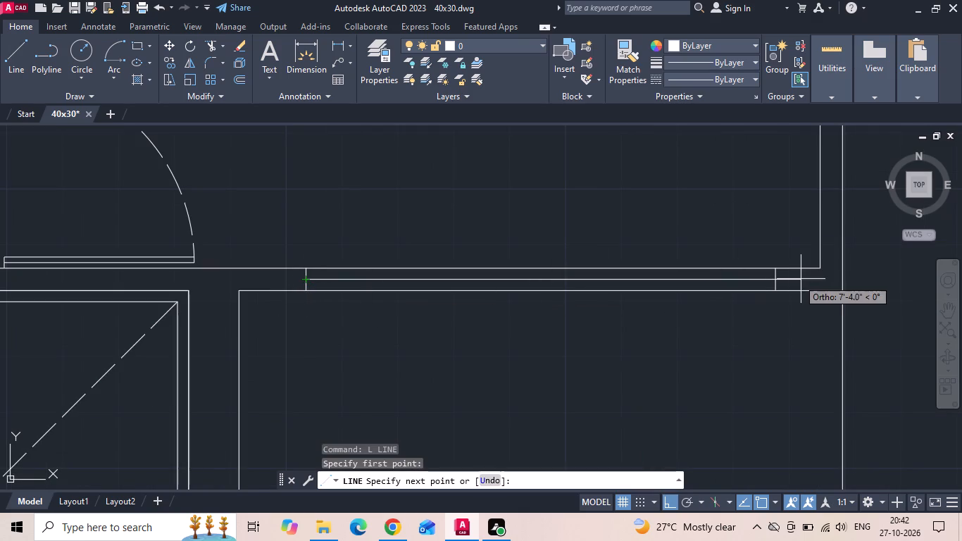
click(775, 280)
key(Escape)
Draw the bedroom sliding door's east panel: from the centre line's midpoint, 1" south and east to the jamb.
key(l)
key(space)
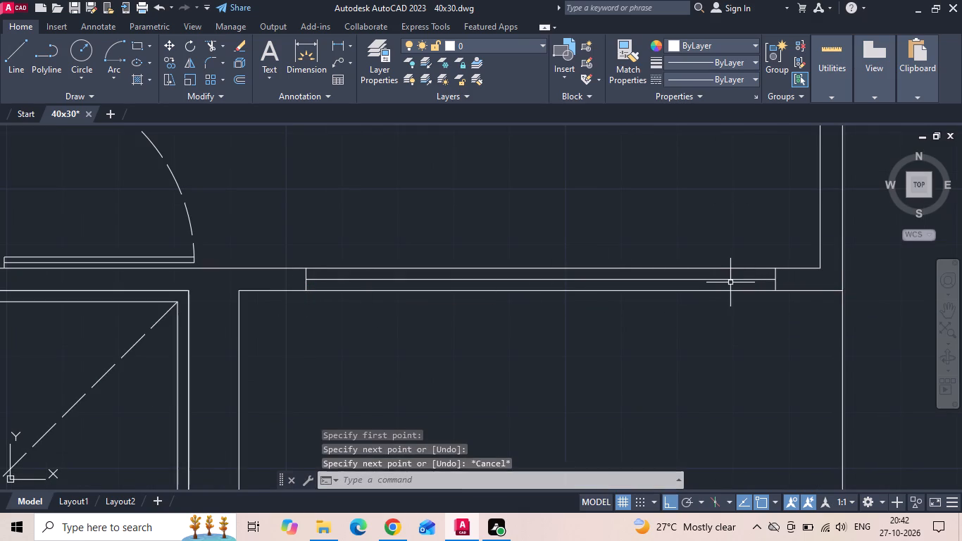
click(544, 282)
scroll(544, 282, up, 2)
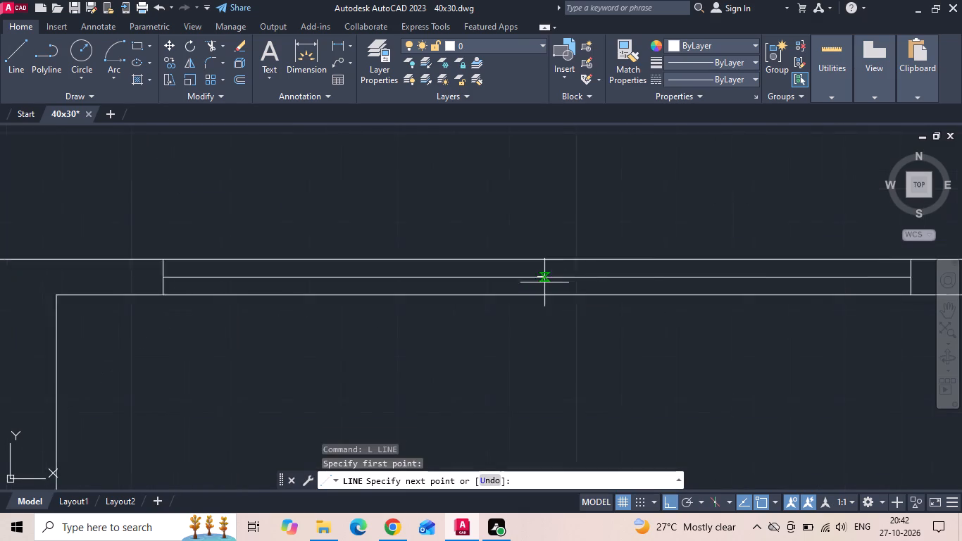
text(1)
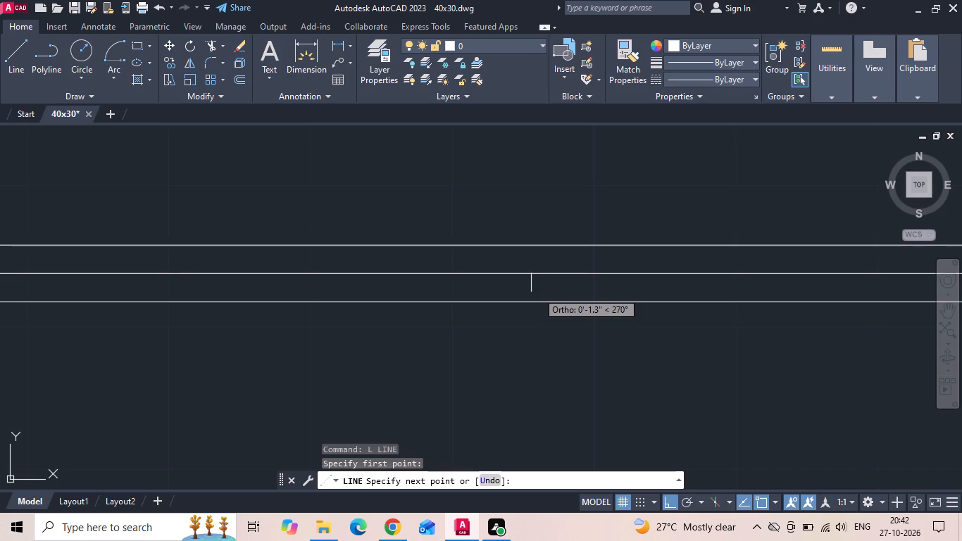
key(space)
scroll(490, 295, down, 1)
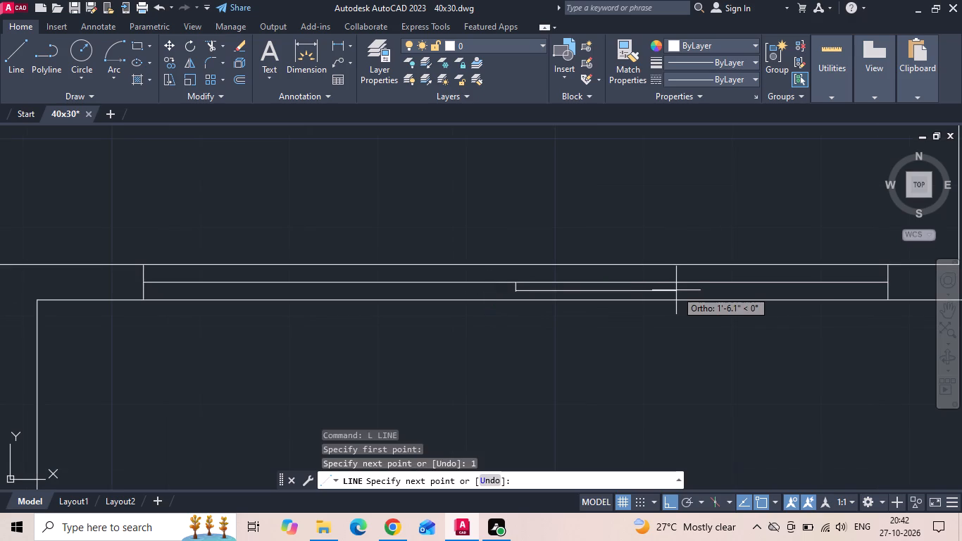
click(888, 291)
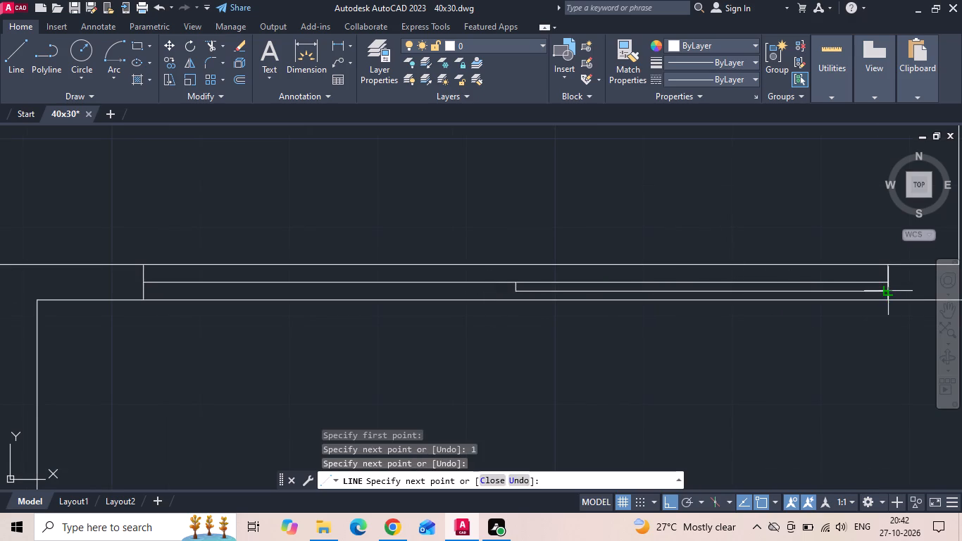
key(Escape)
Draw the bedroom sliding door's west panel from the centre line's midpoint, 1" north and west to the jamb, and save the drawing.
key(l)
key(space)
scroll(497, 294, up, 1)
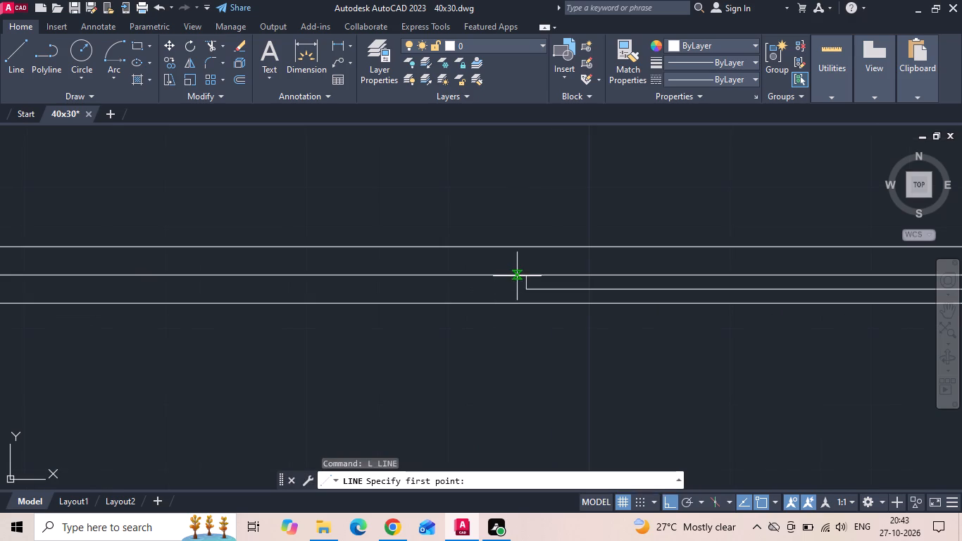
click(523, 276)
text(1)
key(space)
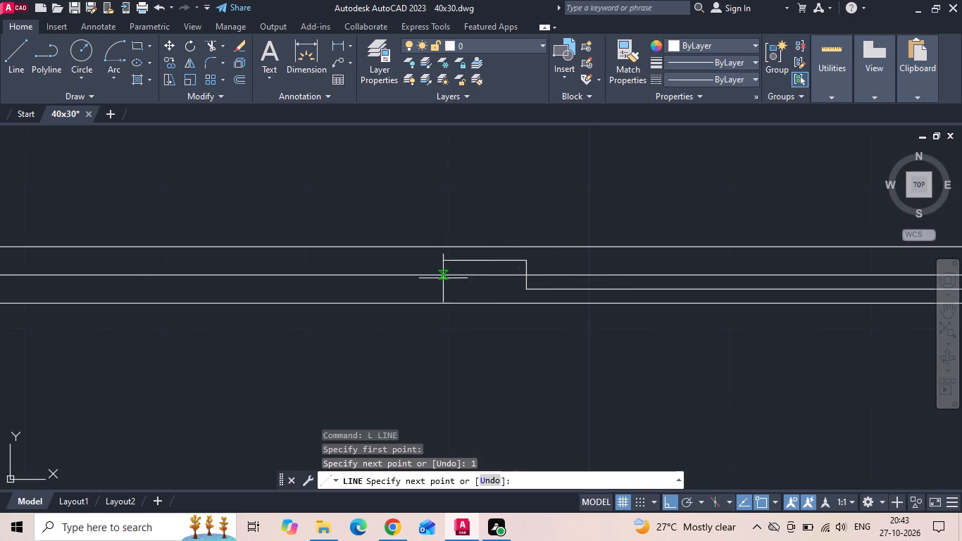
middle_drag(325, 293, 894, 285)
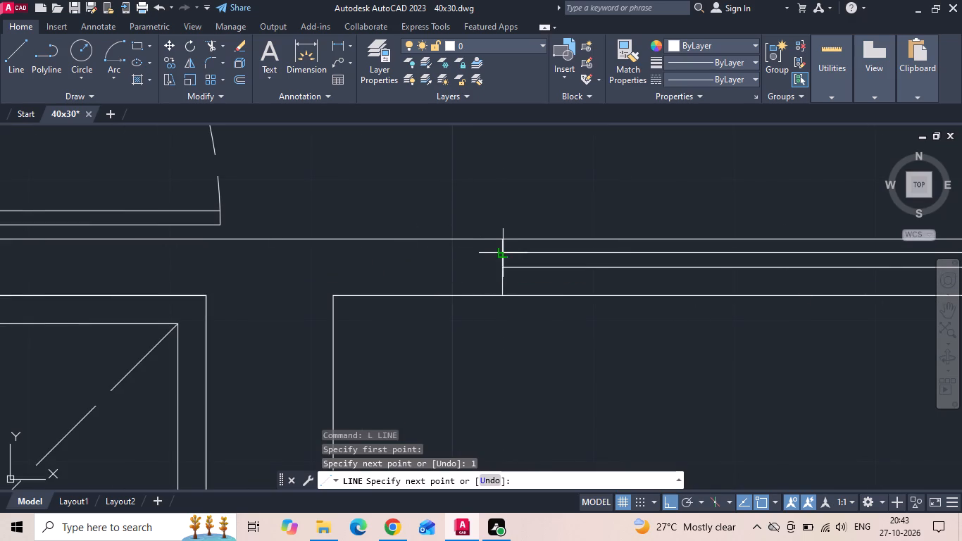
click(502, 254)
key(Escape)
key(ctrl+s)
Copy the staircase's UP label straight down to just above the lobby's sliding door.
ctrl+scroll(503, 254, down, 3)
scroll(583, 301, down, 2)
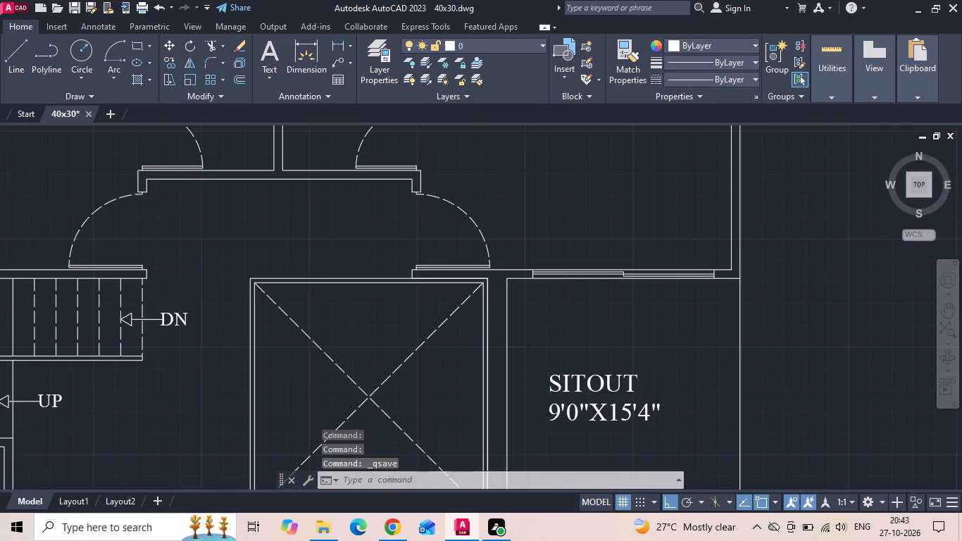
scroll(623, 312, down, 3)
scroll(510, 315, up, 1)
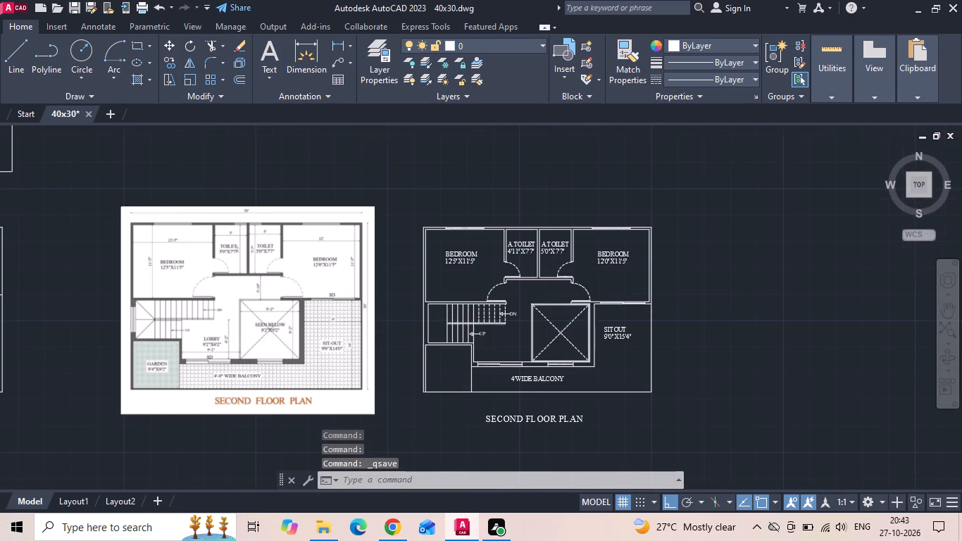
scroll(510, 315, up, 2)
click(406, 388)
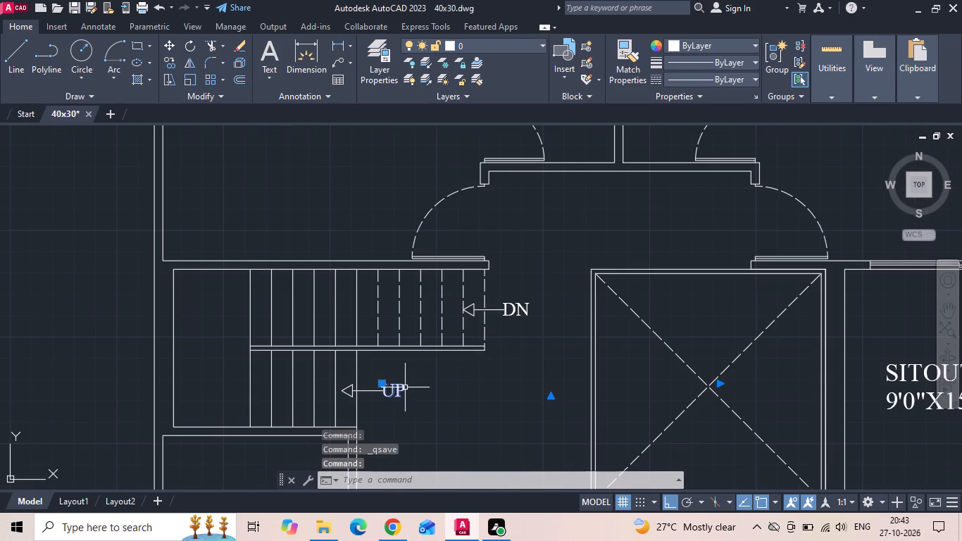
right_click(405, 387)
click(457, 270)
scroll(501, 176, down, 2)
drag(468, 259, 468, 274)
scroll(468, 285, up, 3)
click(470, 340)
key(Escape)
Move the copied UP label horizontally east, over the middle of the lobby's sliding door.
click(438, 354)
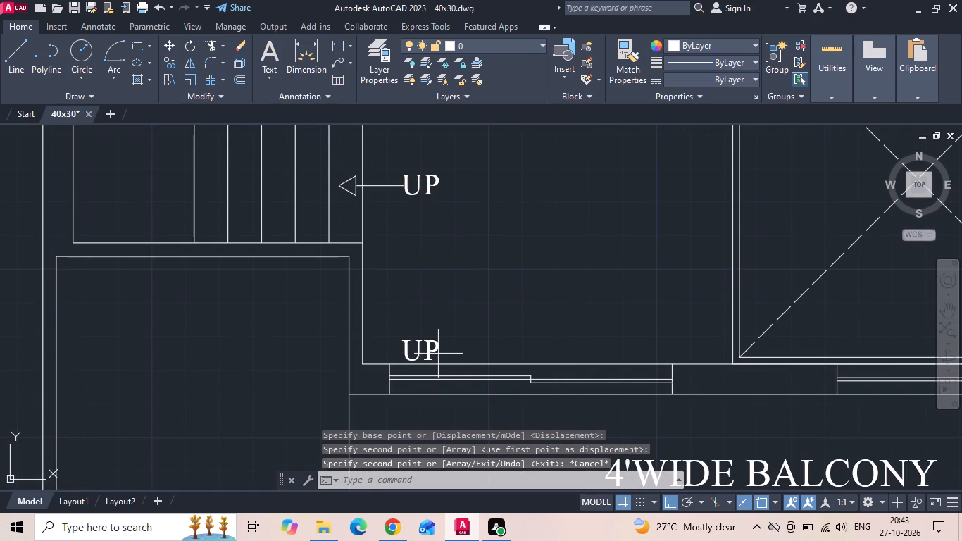
click(418, 338)
right_click(417, 337)
click(451, 248)
drag(598, 276, 675, 279)
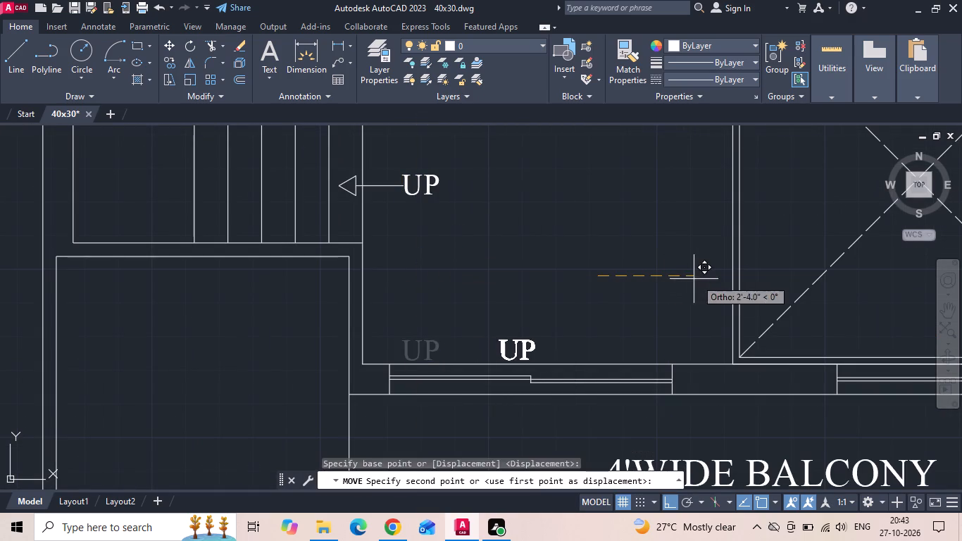
click(713, 279)
Change the copied label above the lobby's sliding door to SD.
double_click(546, 350)
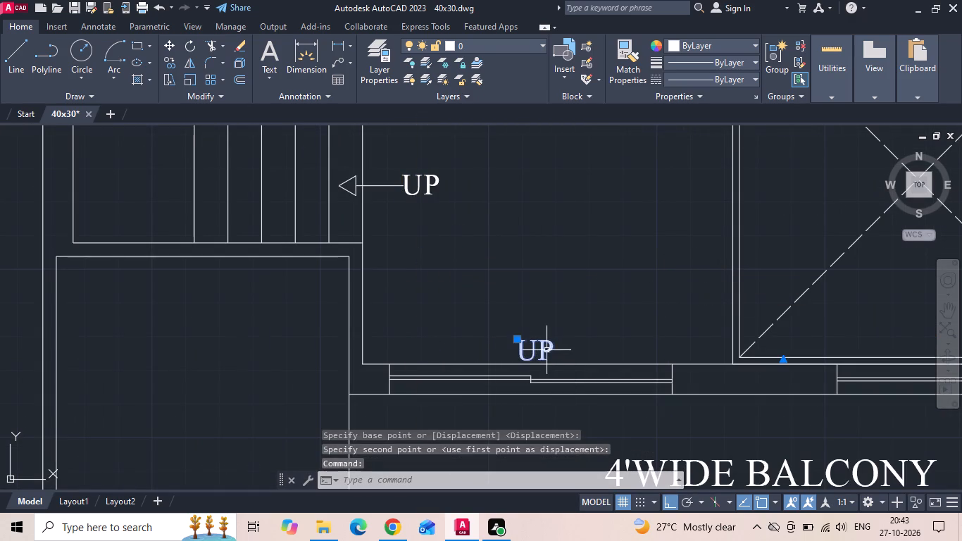
drag(556, 354, 475, 354)
key(BackSpace)
text(SD)
click(508, 275)
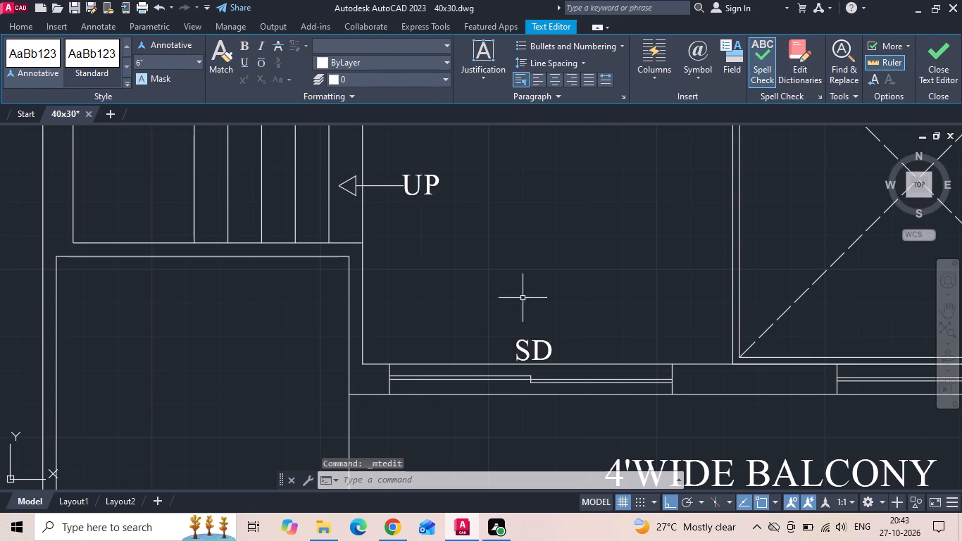
Copy the SD label with Ortho off to just above the middle of the east bedroom's sliding door.
click(520, 340)
right_click(520, 340)
click(566, 266)
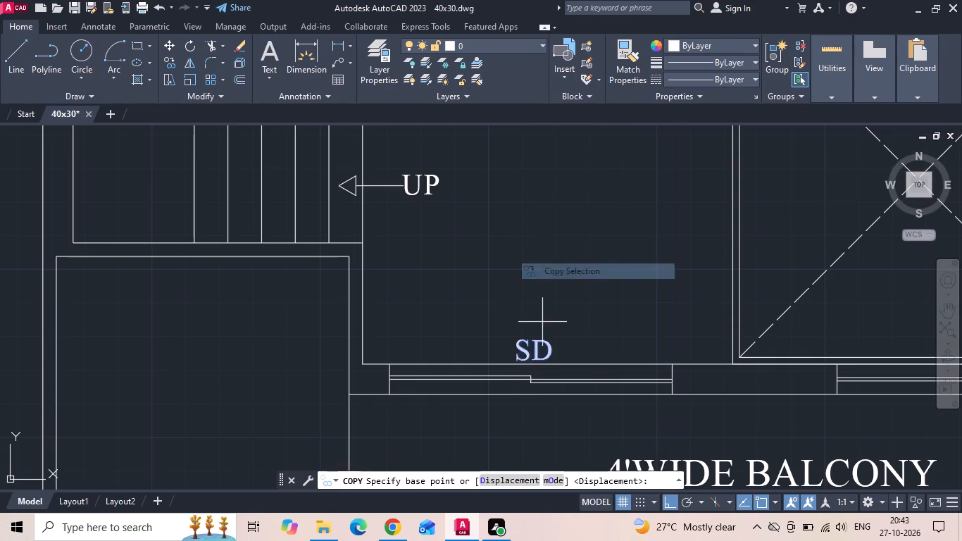
click(542, 322)
scroll(502, 334, down, 2)
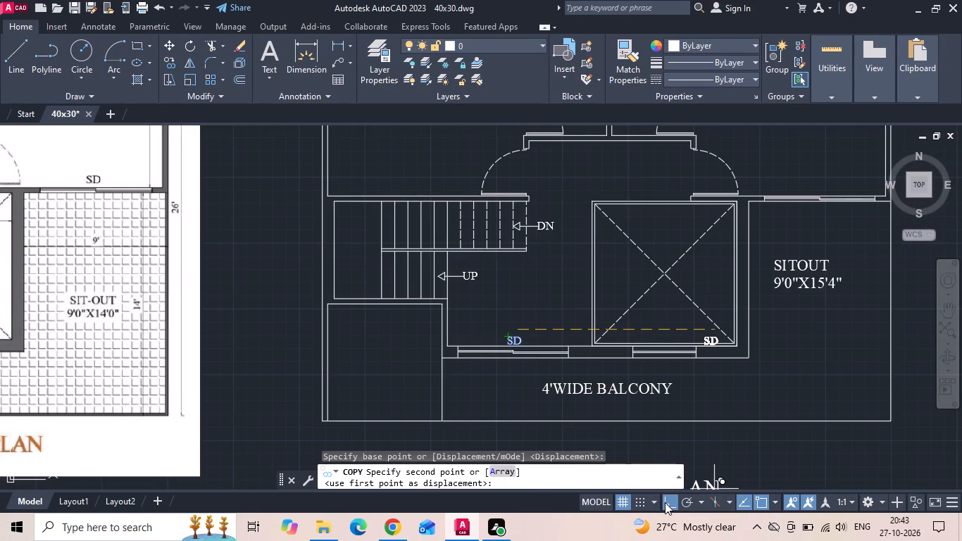
click(665, 503)
scroll(811, 175, up, 1)
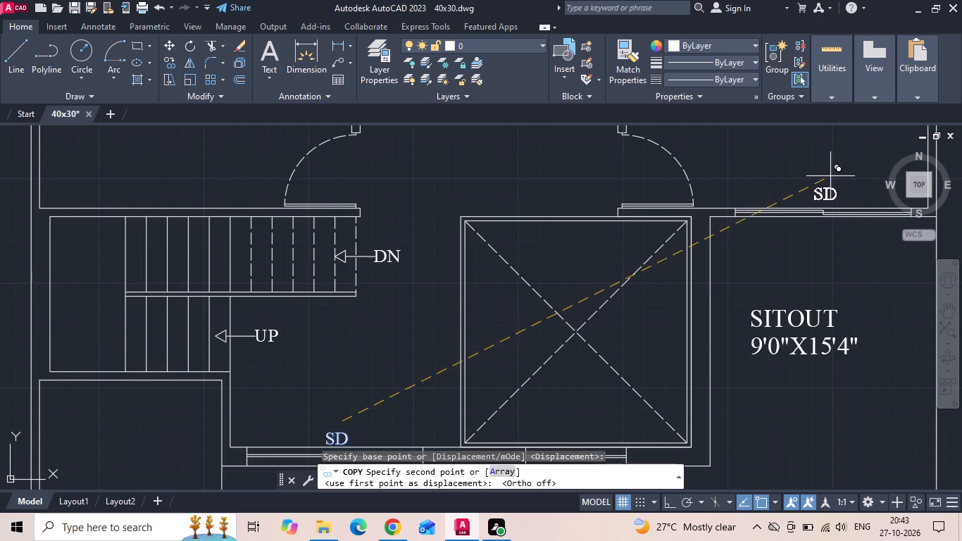
click(831, 178)
key(Escape)
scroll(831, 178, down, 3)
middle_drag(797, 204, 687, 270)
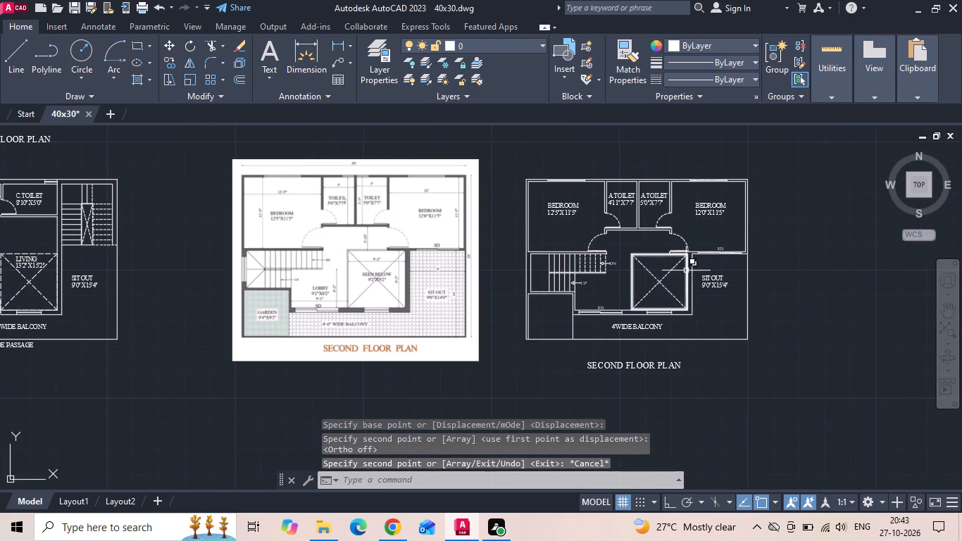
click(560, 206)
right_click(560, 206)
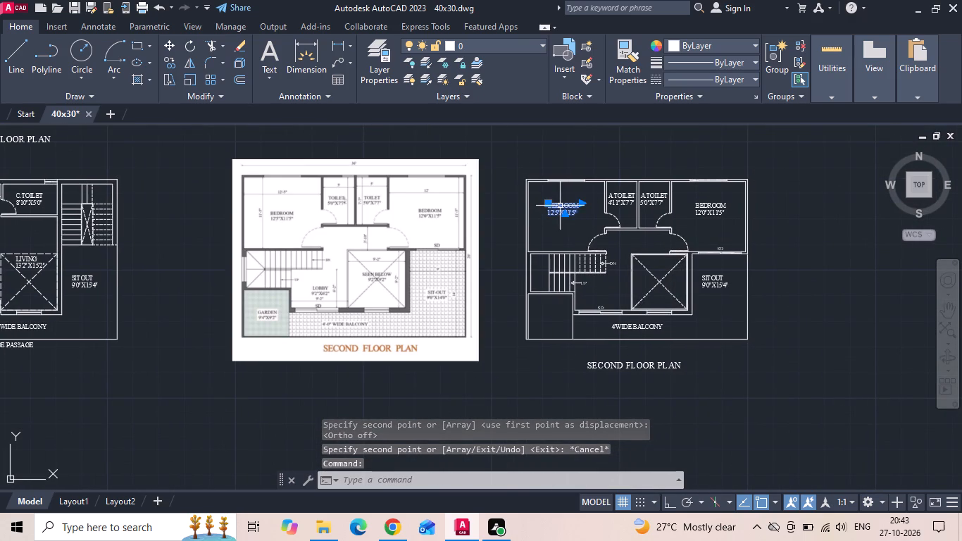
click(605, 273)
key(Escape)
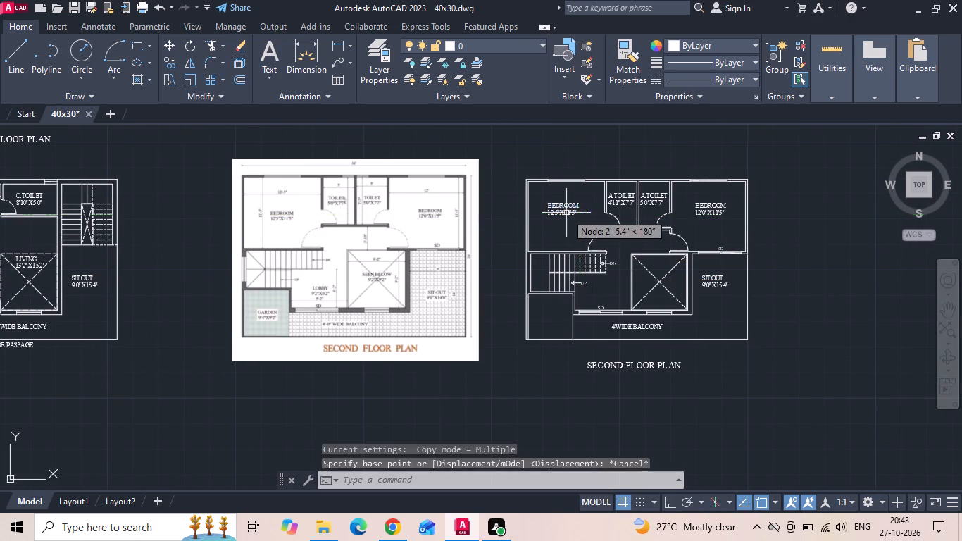
Copy the east A.TOILET label into the crossed square void and into the lobby above its SD label.
click(642, 197)
right_click(642, 197)
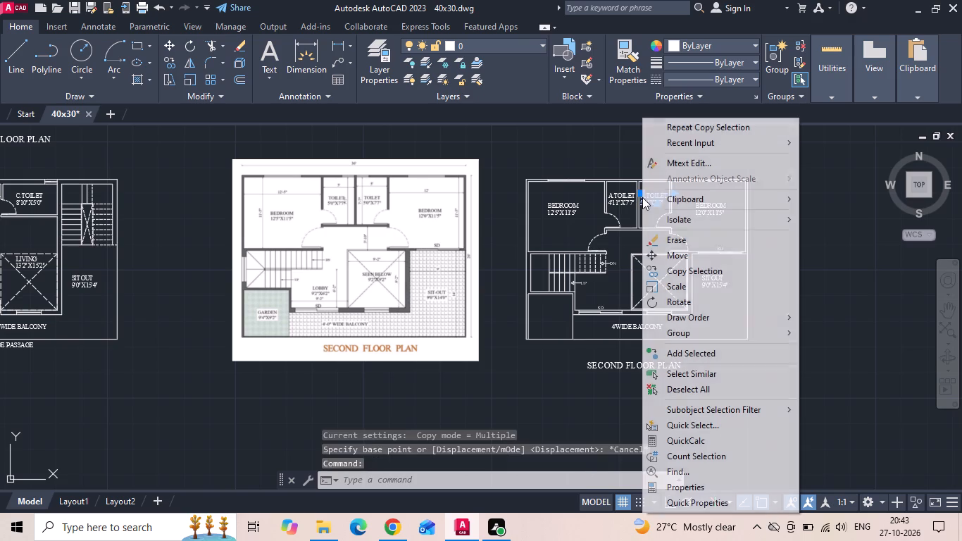
click(667, 268)
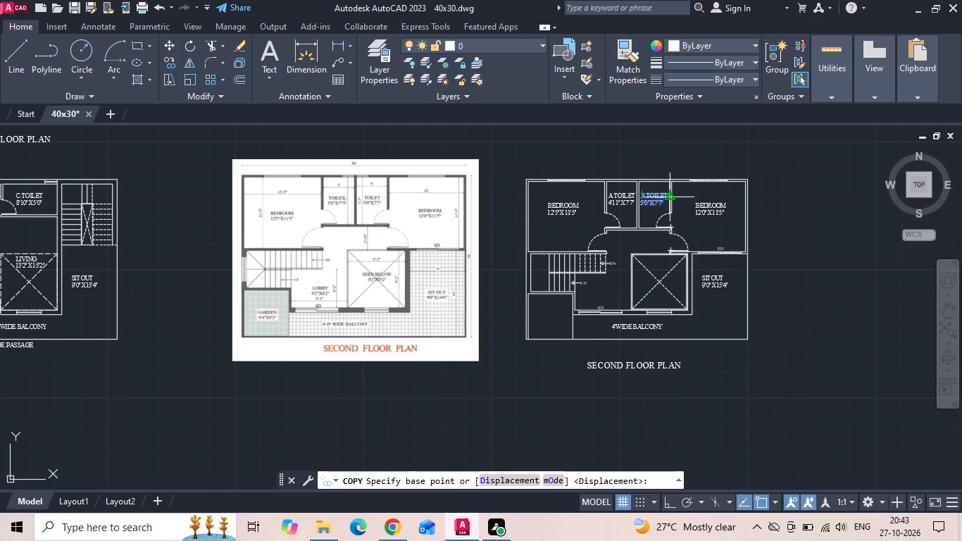
click(666, 198)
scroll(680, 314, up, 2)
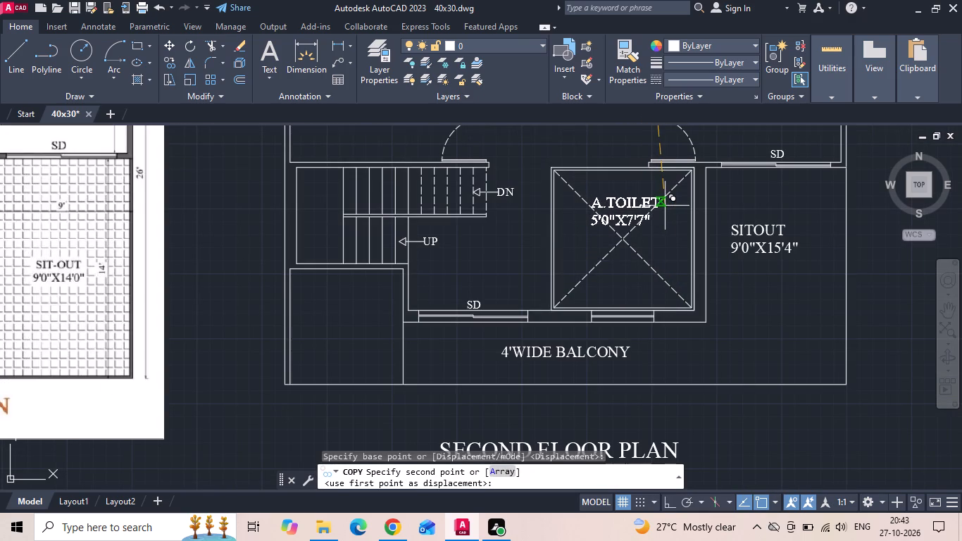
click(665, 206)
click(516, 270)
key(Escape)
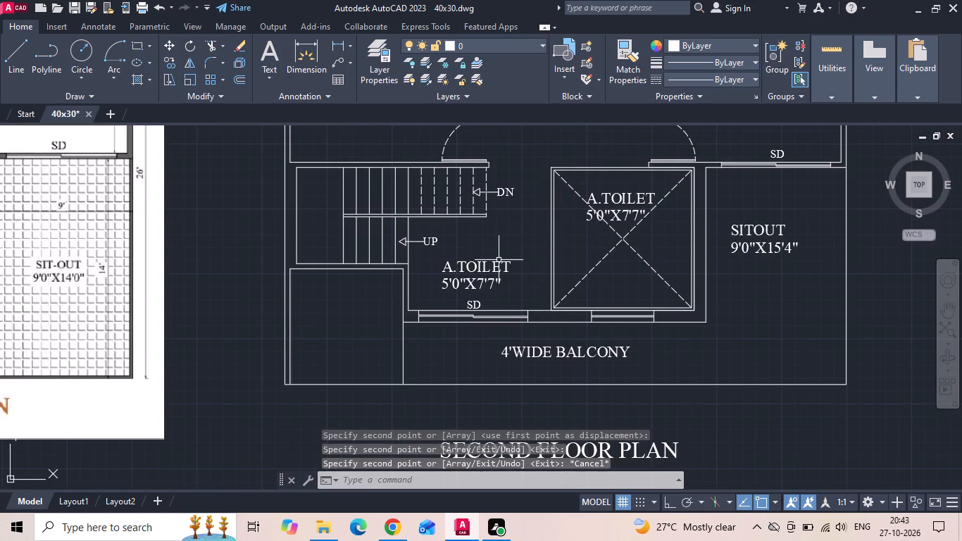
Change the room name in the lobby's copied toilet label to LOBBY.
double_click(499, 259)
middle_drag(499, 259, 733, 255)
click(739, 260)
double_click(739, 268)
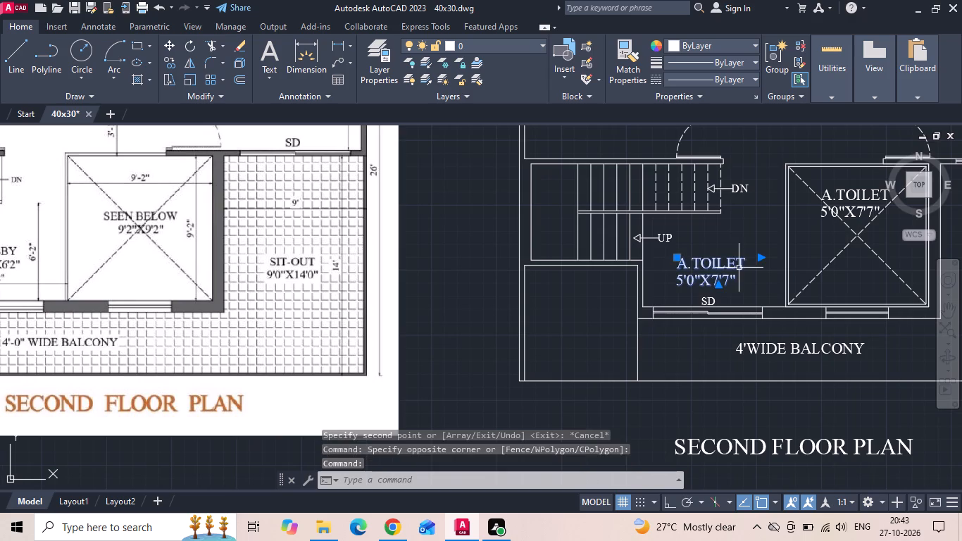
drag(744, 271, 548, 265)
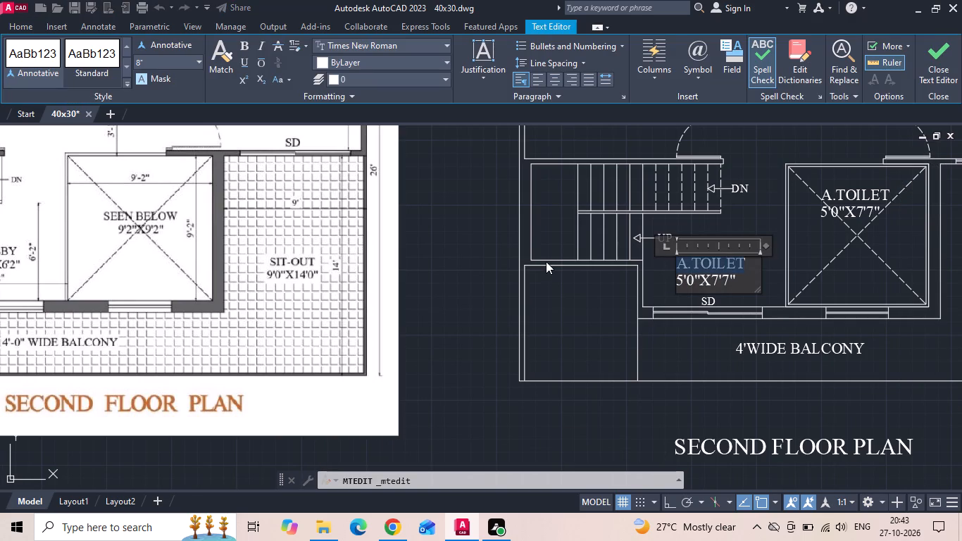
key(BackSpace)
text(LOBBY)
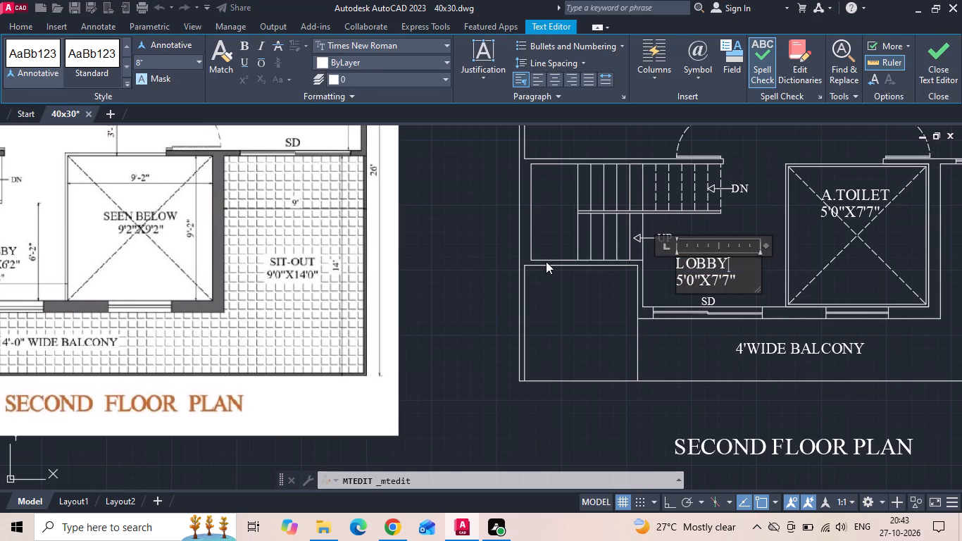
Set the size line of the LOBBY label to 9'2"X6'2".
scroll(546, 261, down, 1)
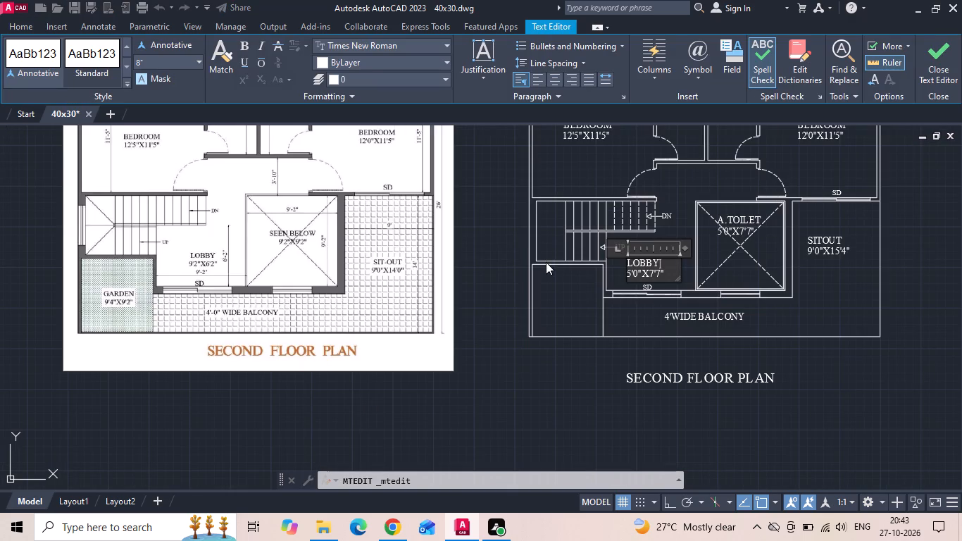
scroll(572, 273, up, 1)
scroll(734, 272, up, 2)
click(645, 284)
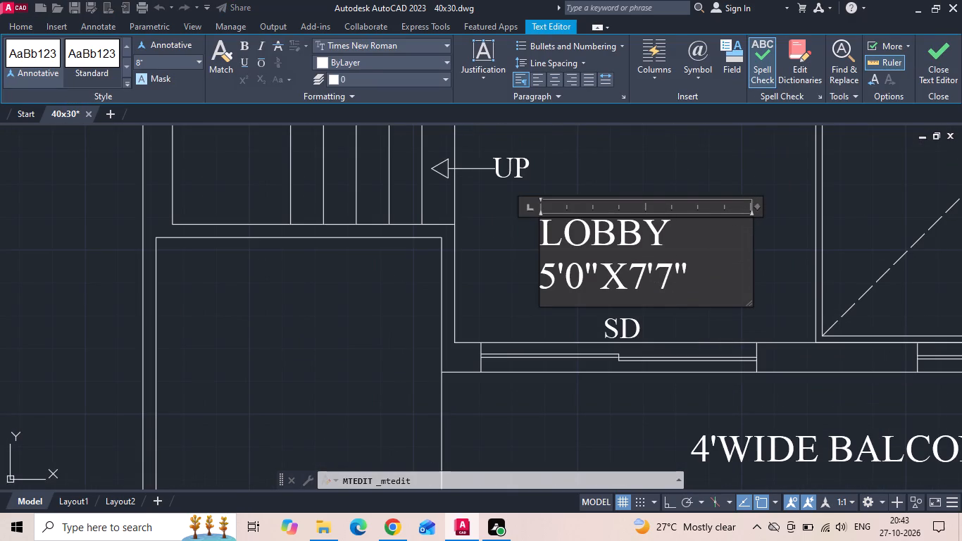
key(BackSpace)
key(6)
click(666, 283)
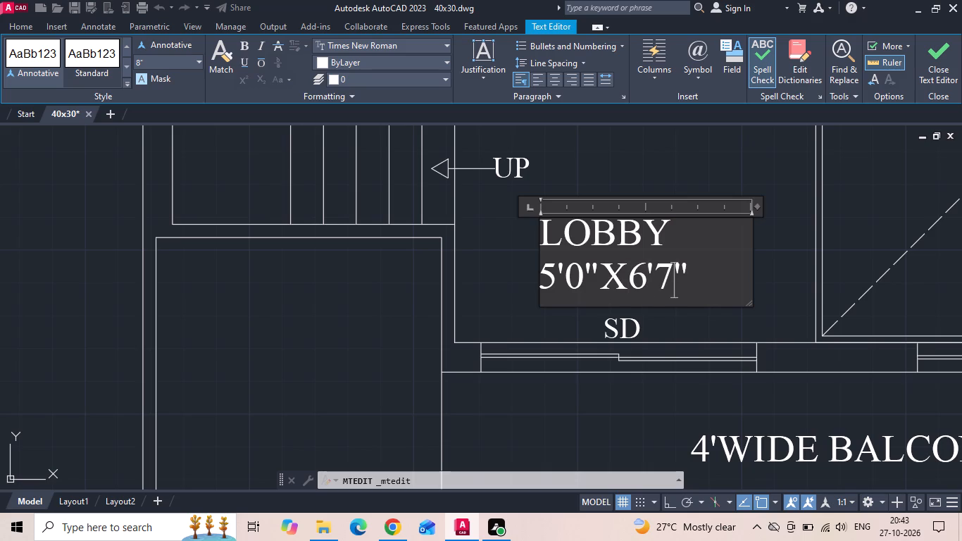
key(BackSpace)
key(2)
click(583, 284)
key(BackSpace)
key(2)
click(554, 283)
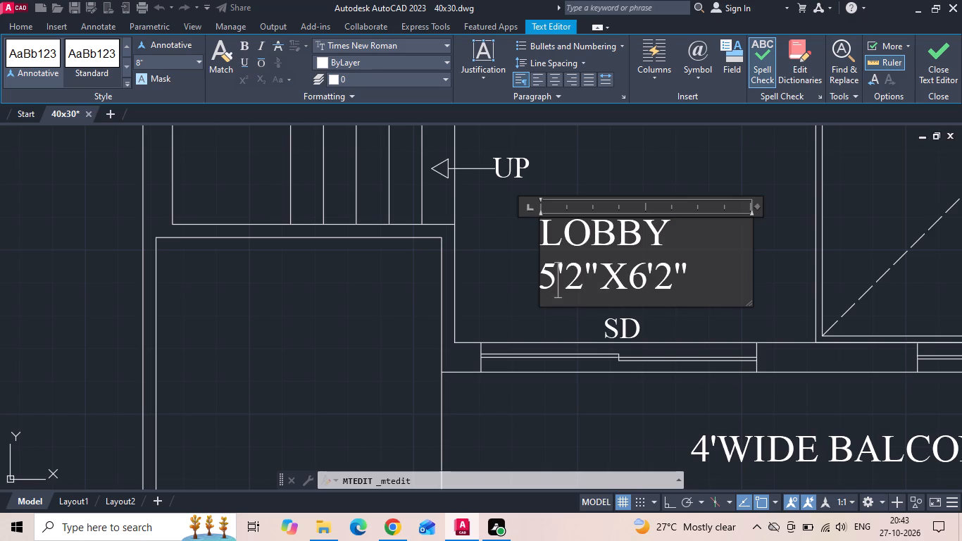
key(BackSpace)
key(9)
scroll(557, 292, down, 2)
click(538, 285)
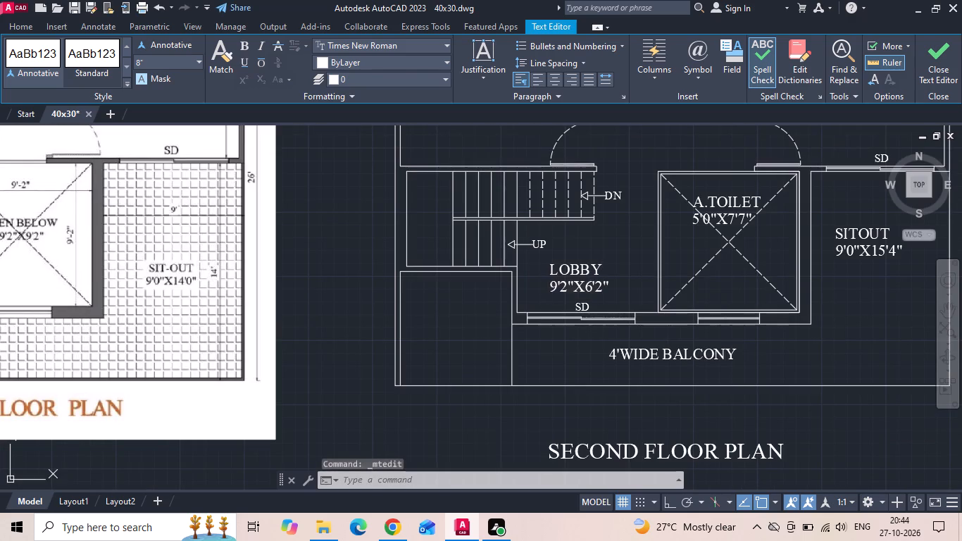
Check the lobby's width along its south wall with a linear dimension, without placing it.
click(335, 44)
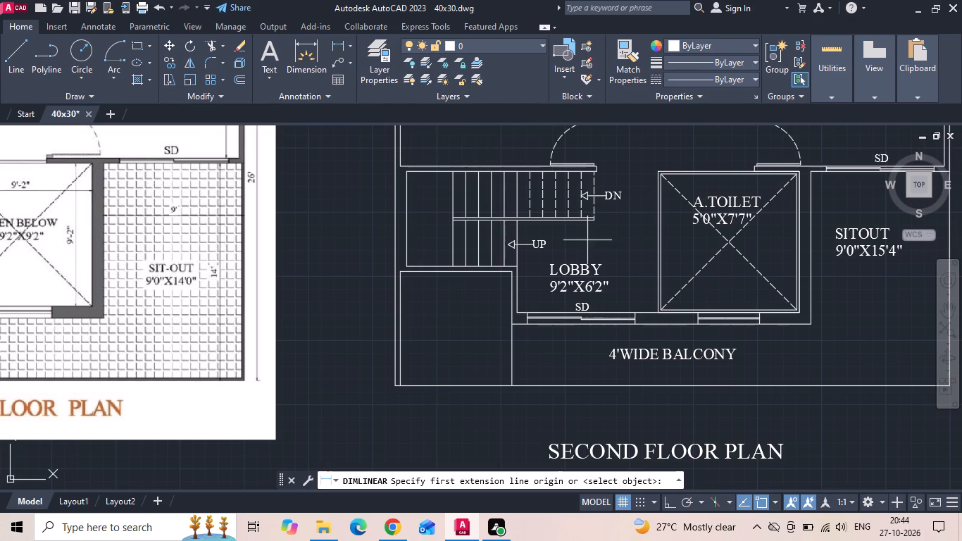
scroll(595, 261, down, 2)
scroll(426, 300, up, 2)
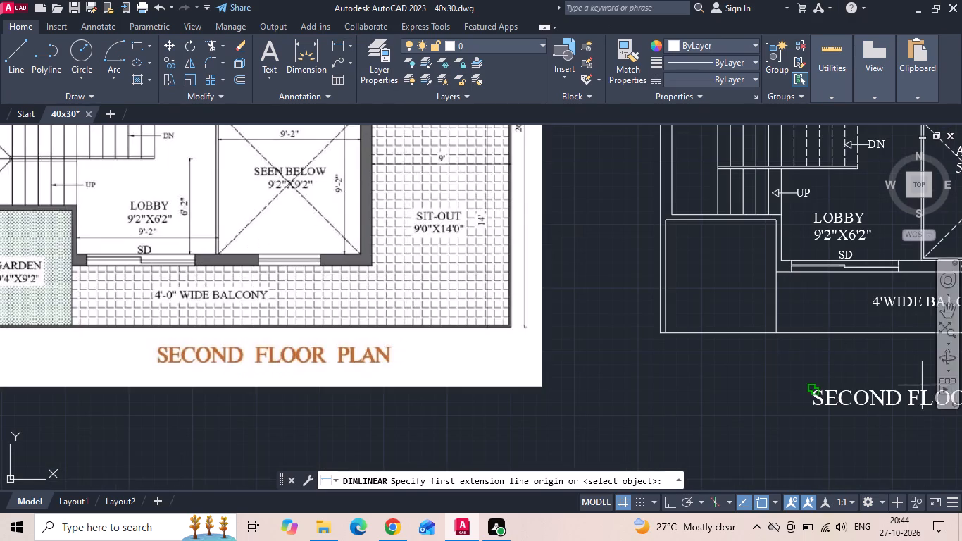
middle_drag(649, 378, 530, 402)
scroll(791, 272, up, 1)
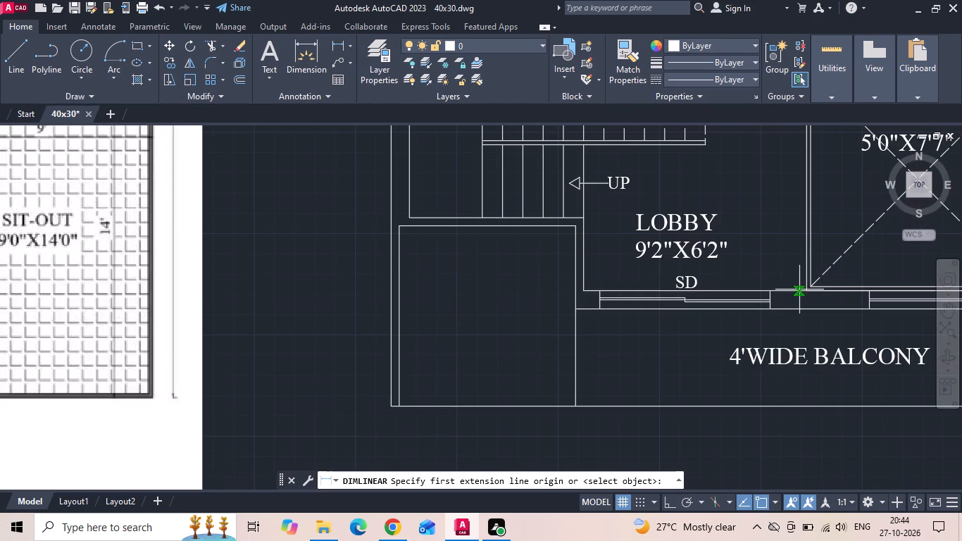
click(808, 290)
click(584, 293)
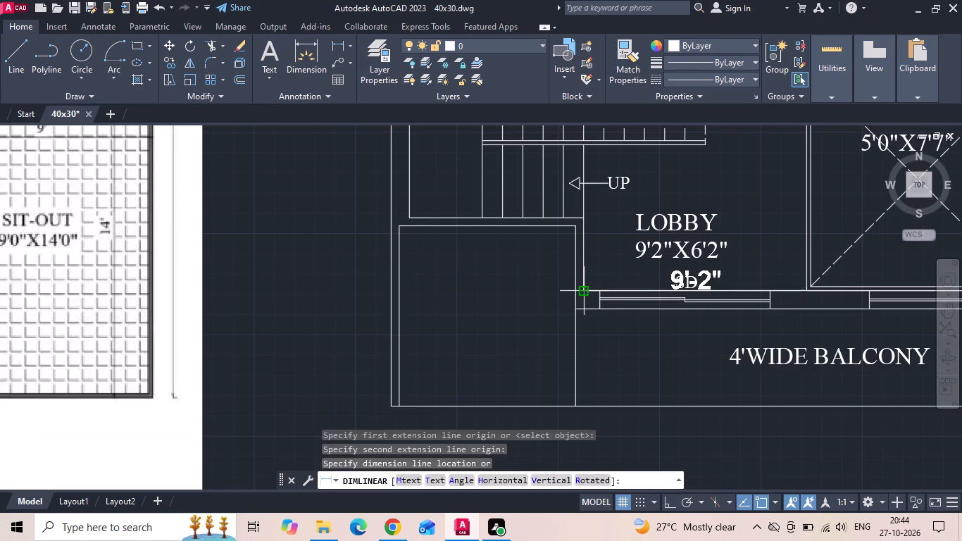
key(Escape)
Check the lobby's depth from its south wall to the staircase's middle line with a linear dimension, without placing it.
key(space)
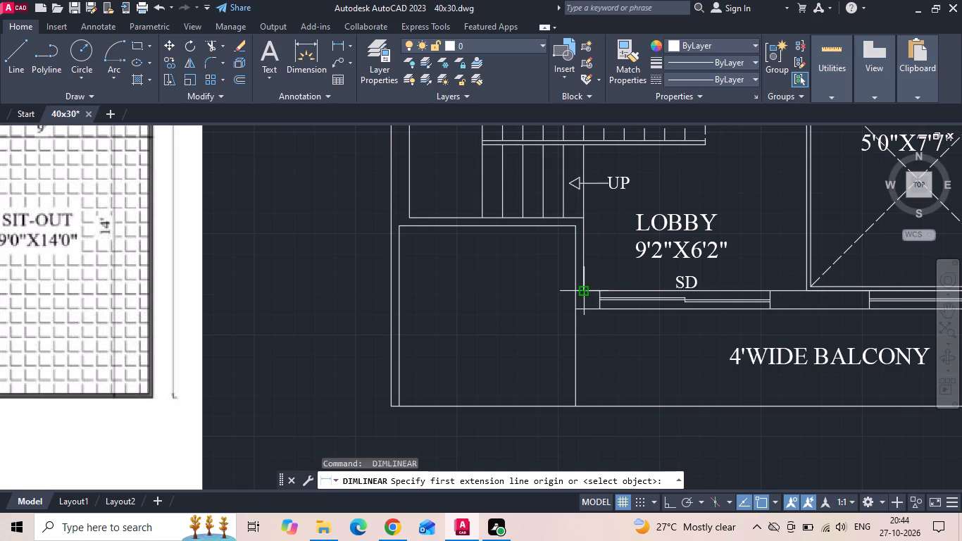
drag(586, 290, 585, 283)
click(581, 144)
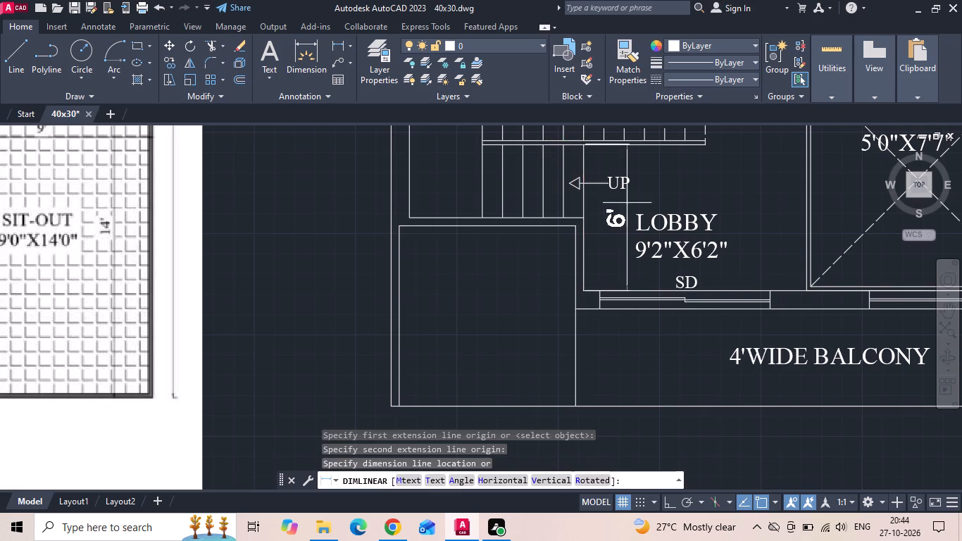
middle_drag(629, 209, 530, 273)
key(Escape)
Rename the label in the crossed square as SEEN BELOW, widening its text box and keeping the size on a second line.
scroll(576, 275, down, 2)
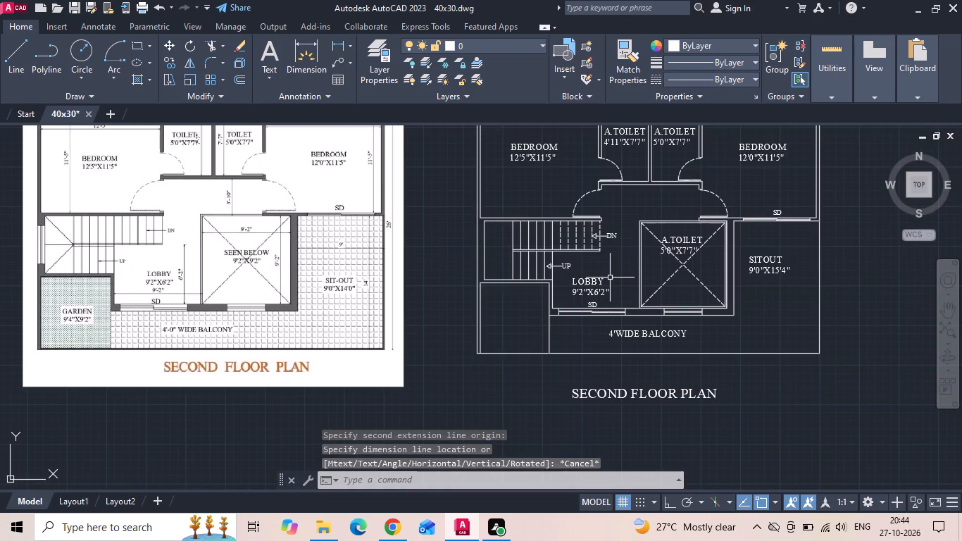
scroll(609, 289, up, 2)
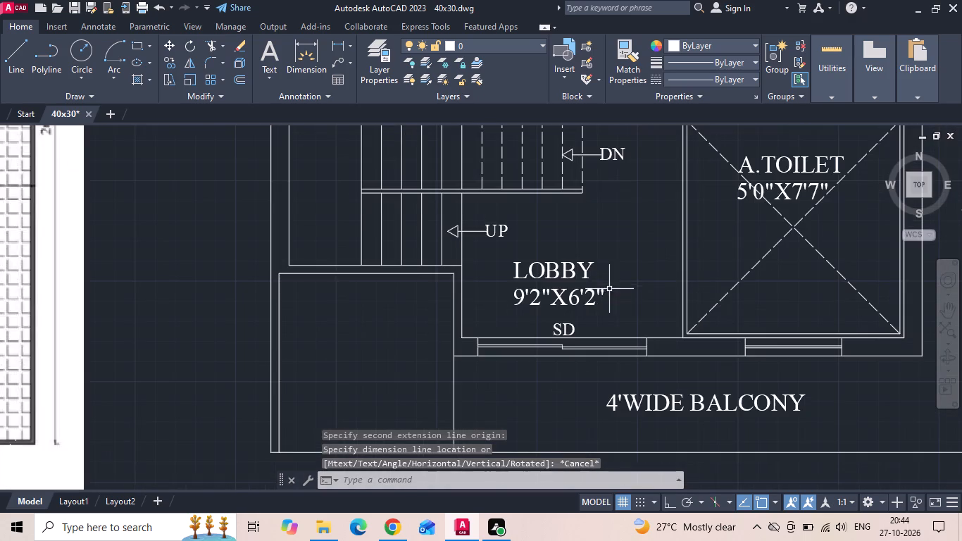
scroll(551, 264, down, 2)
scroll(657, 220, up, 2)
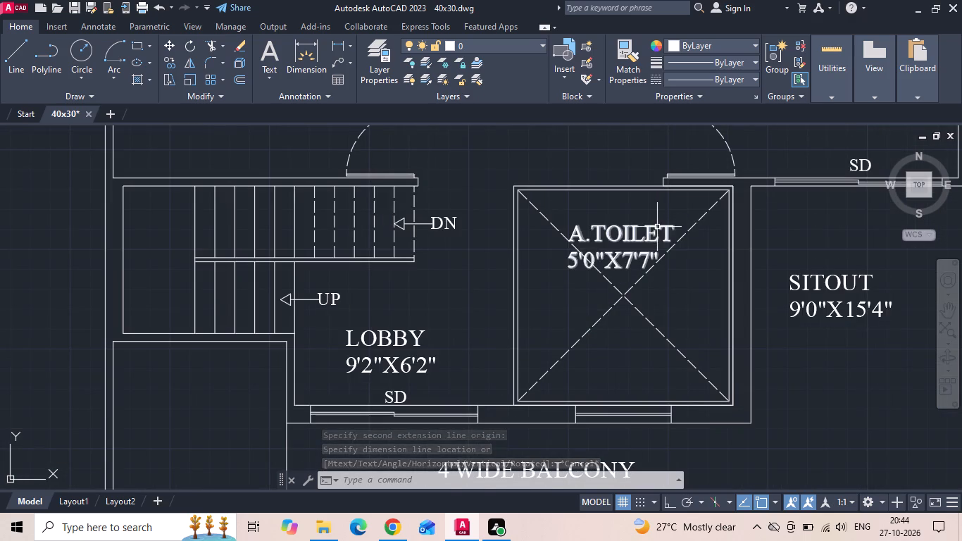
double_click(656, 229)
drag(678, 234, 516, 238)
scroll(692, 300, down, 2)
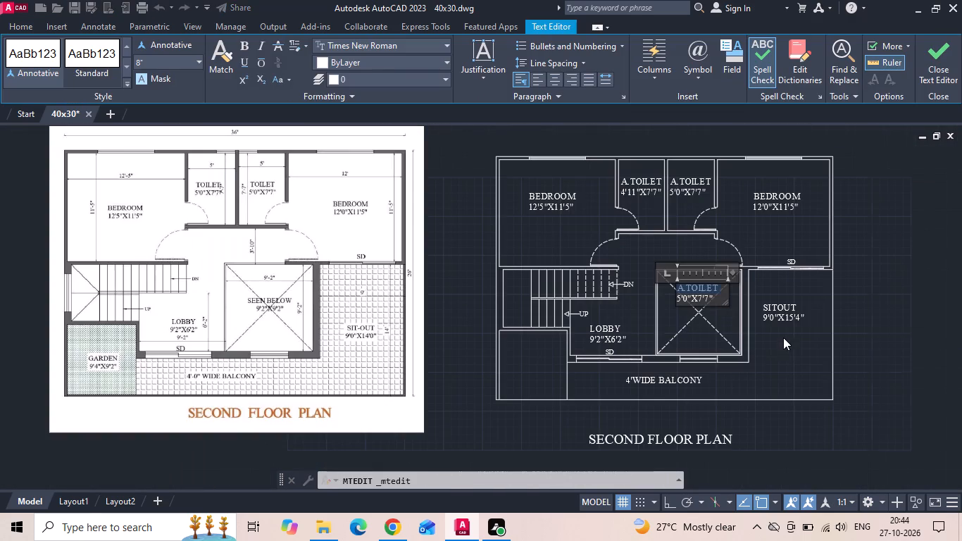
key(BackSpace)
text(SEE)
key(n)
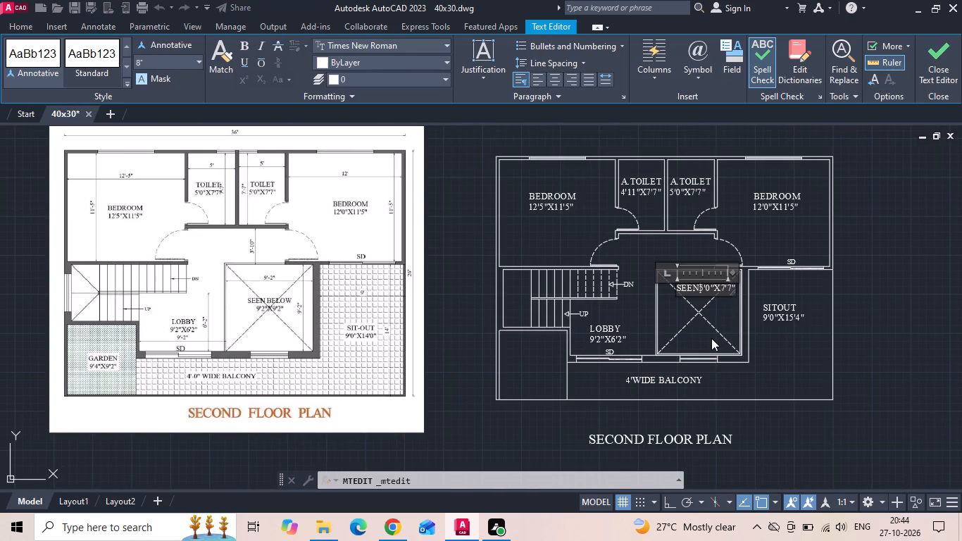
key(space)
text(BELOW)
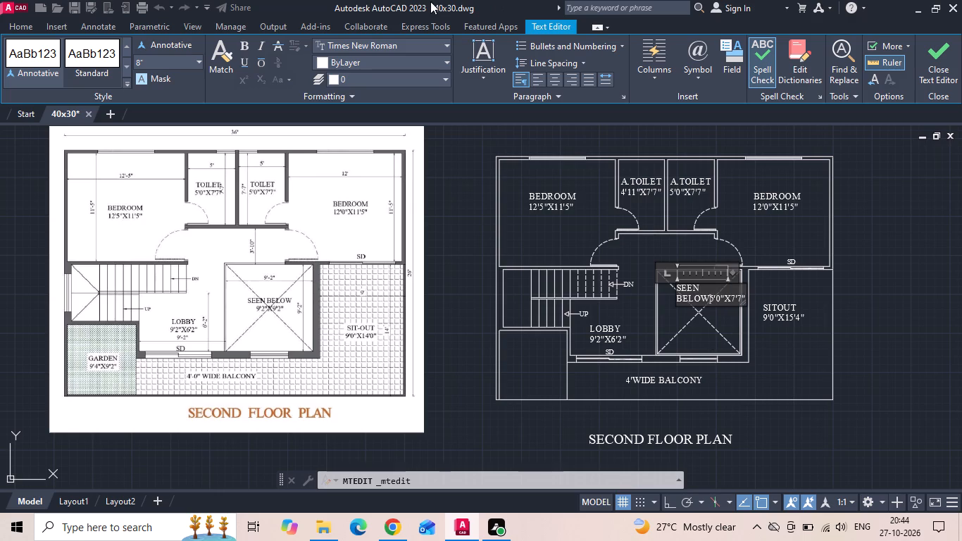
drag(747, 290, 767, 289)
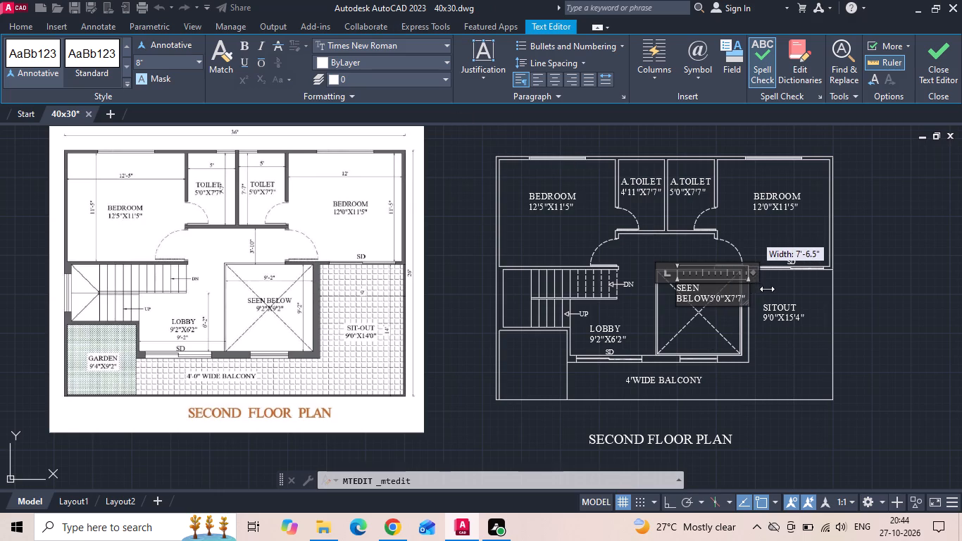
drag(767, 289, 802, 288)
key(Return)
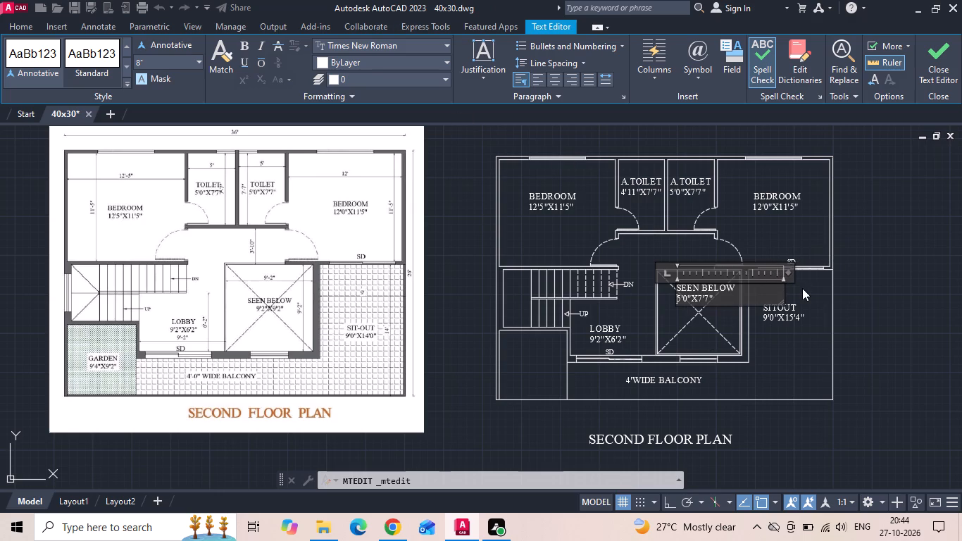
Set the size line of the SEEN BELOW label to 9'2"X9'2".
scroll(751, 306, up, 3)
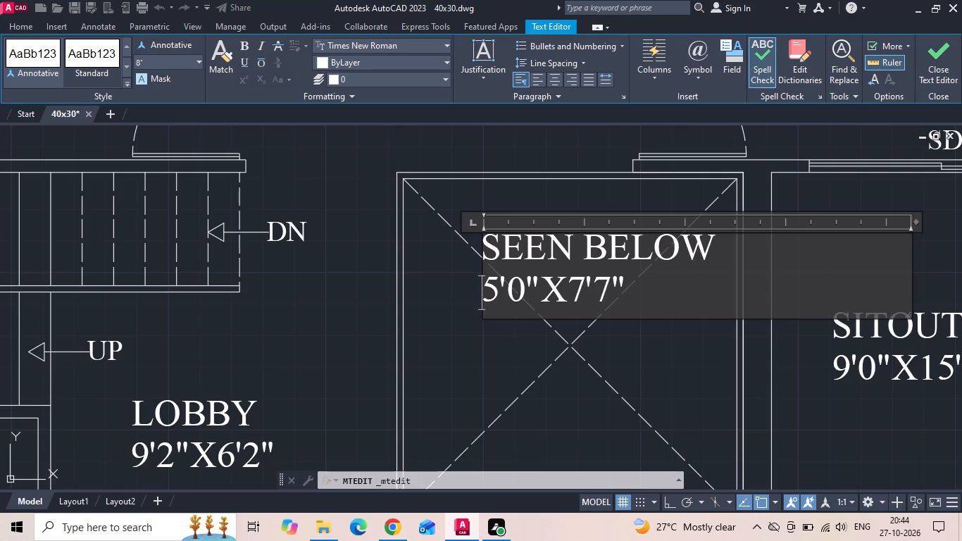
click(579, 296)
key(BackSpace)
key(9)
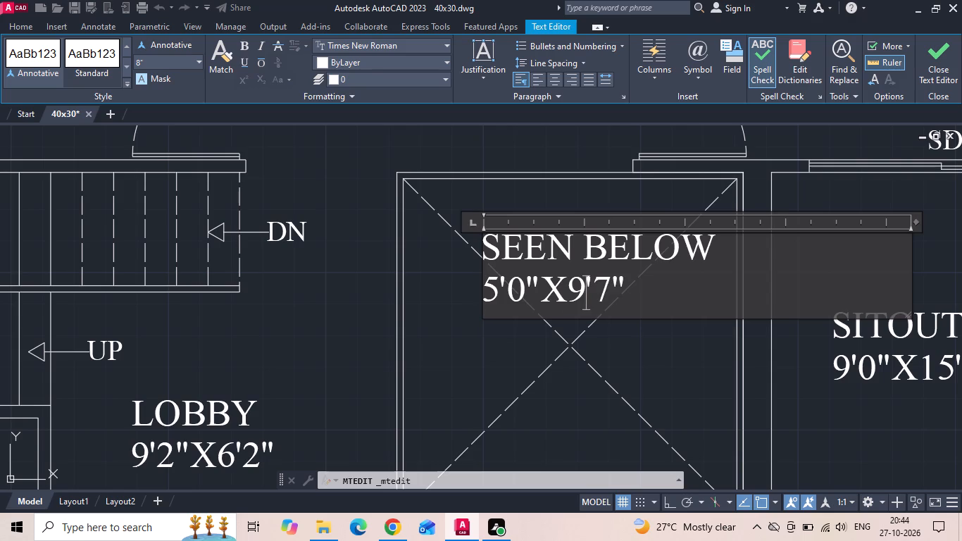
click(604, 300)
key(BackSpace)
key(2)
click(524, 285)
key(BackSpace)
key(2)
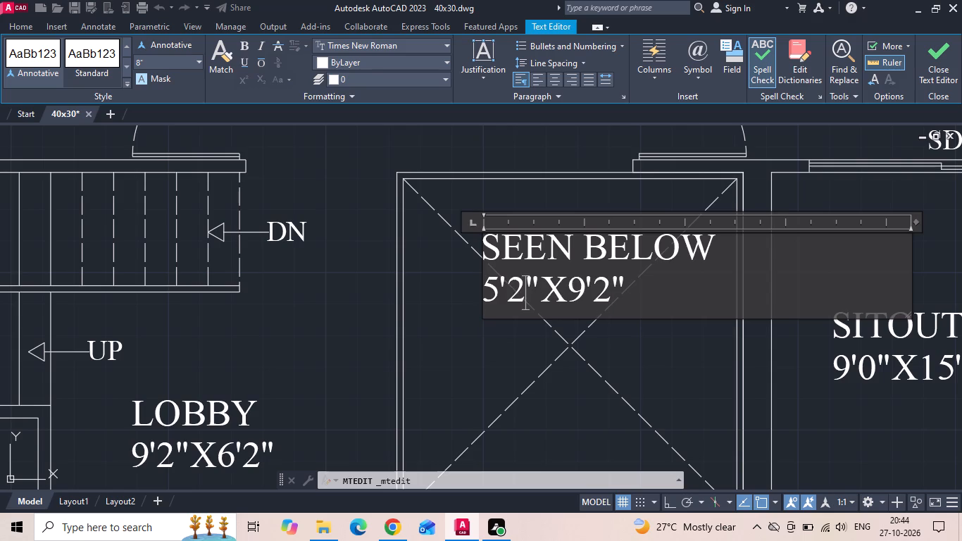
click(495, 298)
key(BackSpace)
key(9)
Indent the size line by four spaces to centre it under SEEN BELOW, and finish editing the label.
click(482, 276)
key(space)
key(space)
key(space)
key(space)
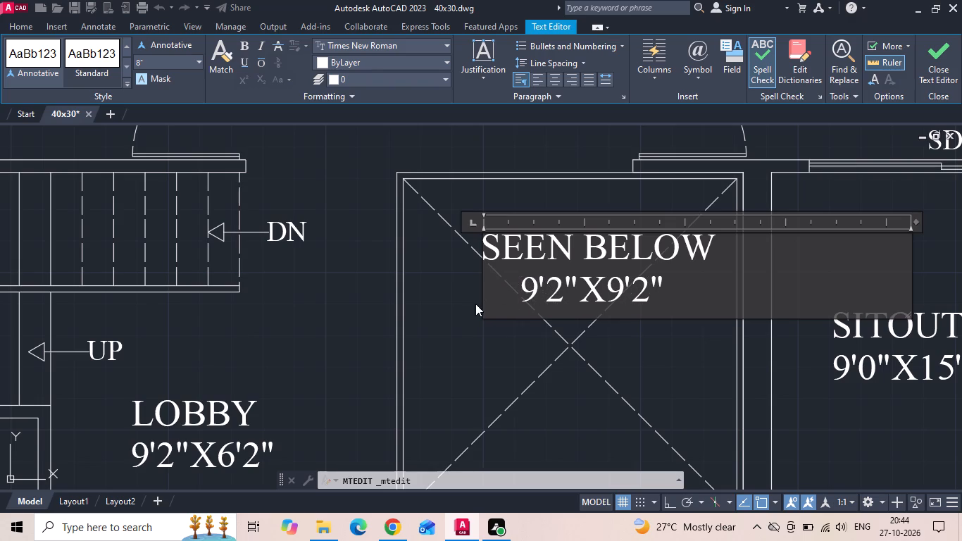
click(463, 342)
Move the SEEN BELOW label slightly west to centre it over the crossed square.
scroll(484, 244, down, 1)
click(527, 247)
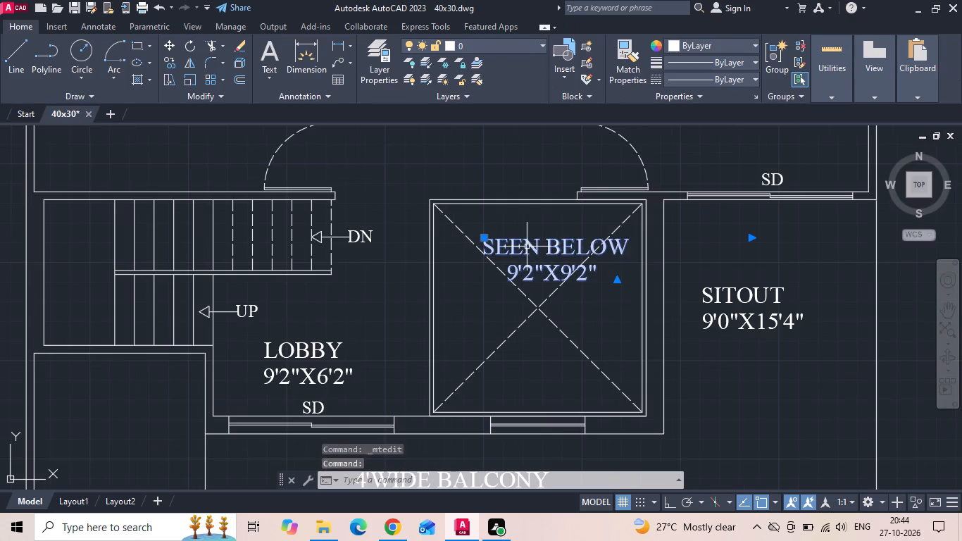
right_click(527, 247)
click(558, 262)
click(596, 307)
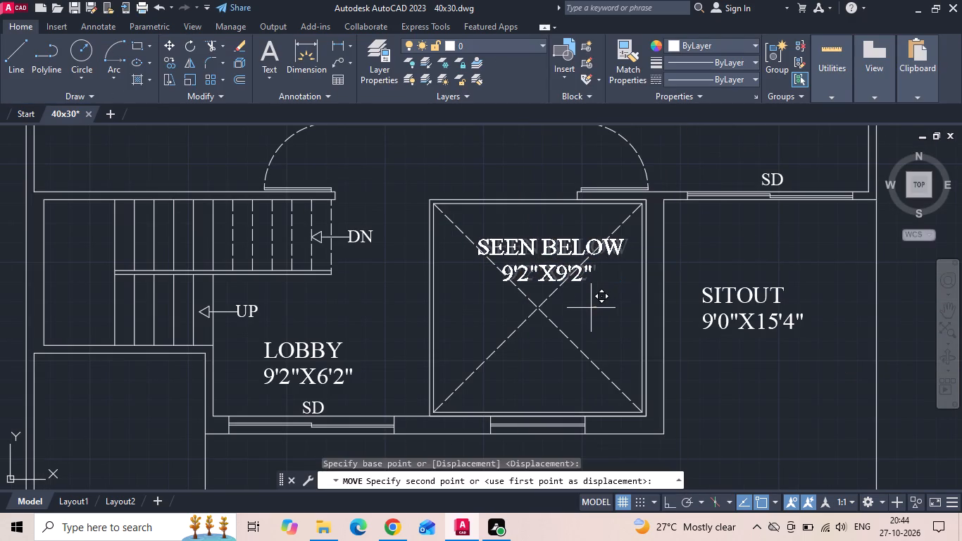
click(589, 311)
Check the sitout's depth from its north wall to the plan's south edge with a linear dimension, without placing it.
scroll(589, 311, down, 3)
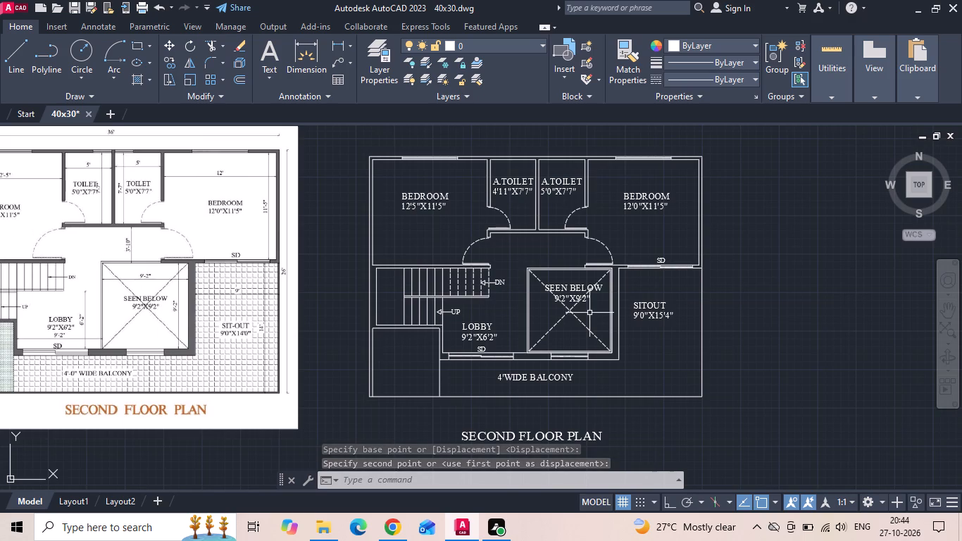
scroll(589, 313, down, 1)
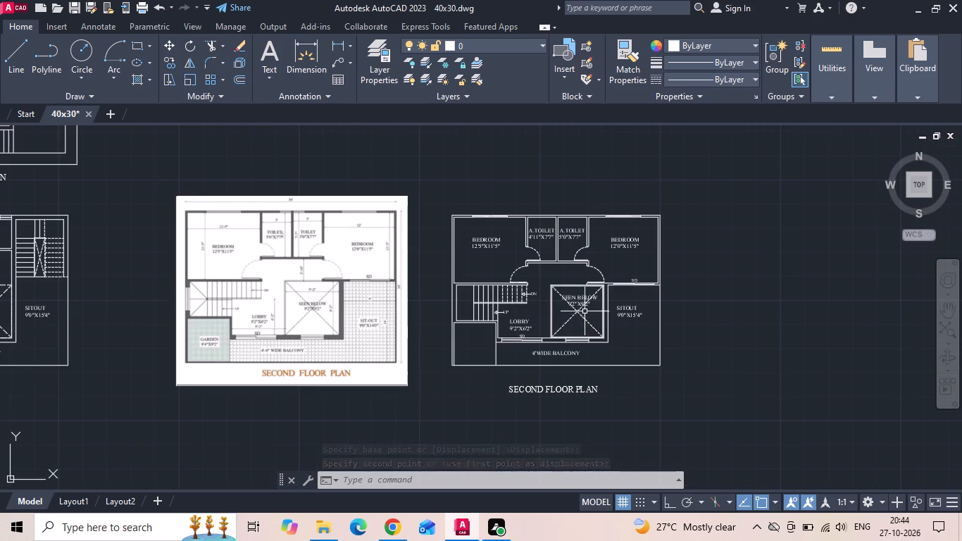
middle_drag(57, 312, 143, 313)
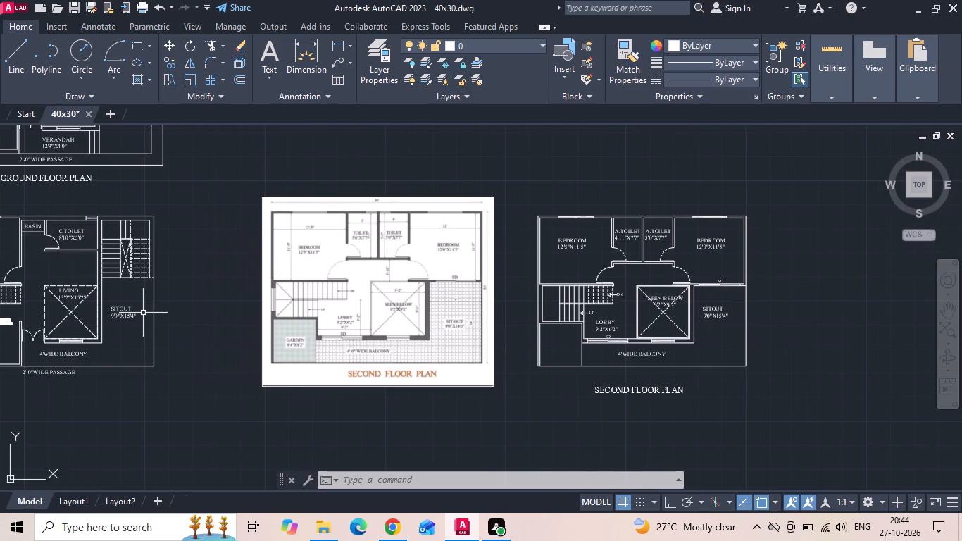
scroll(231, 364, up, 1)
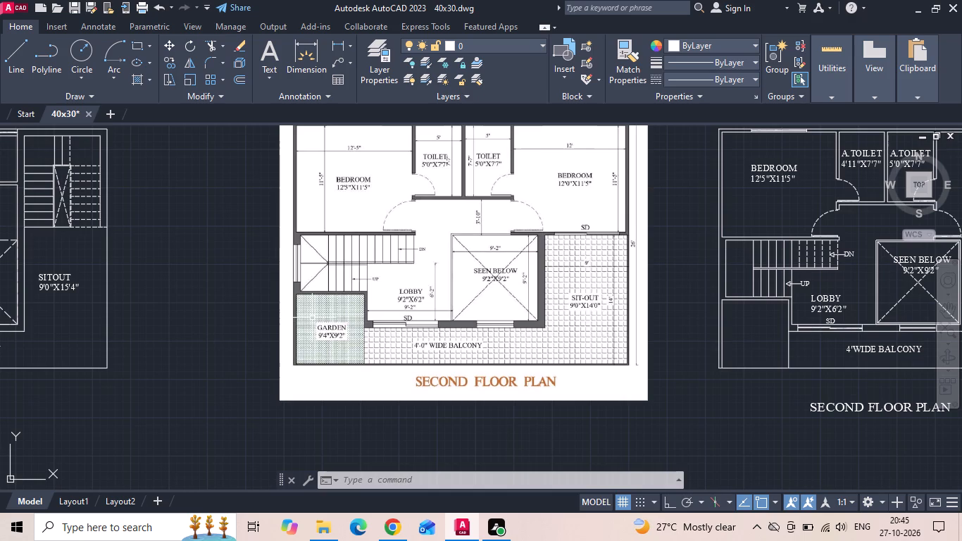
scroll(643, 366, up, 3)
scroll(627, 367, down, 3)
scroll(414, 328, down, 2)
click(330, 43)
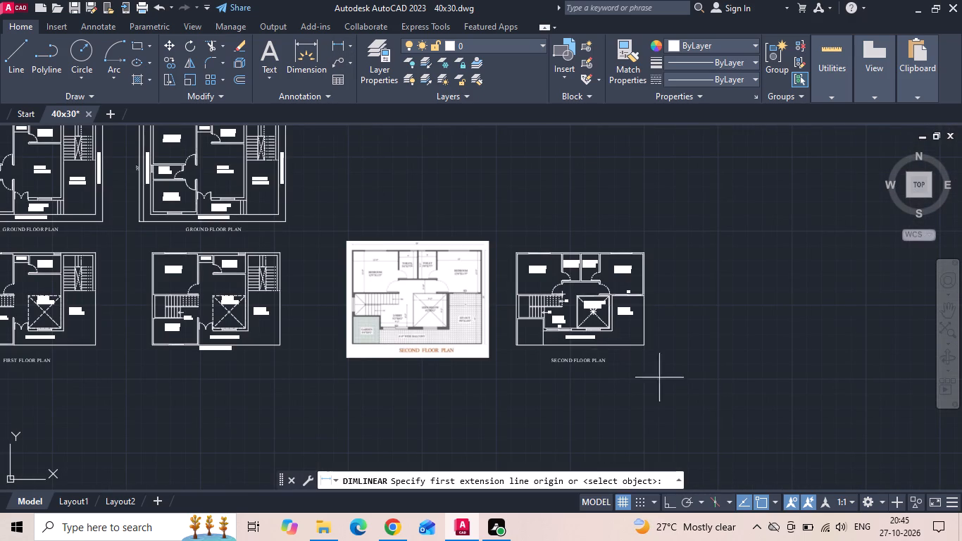
scroll(709, 408, up, 1)
scroll(584, 227, up, 2)
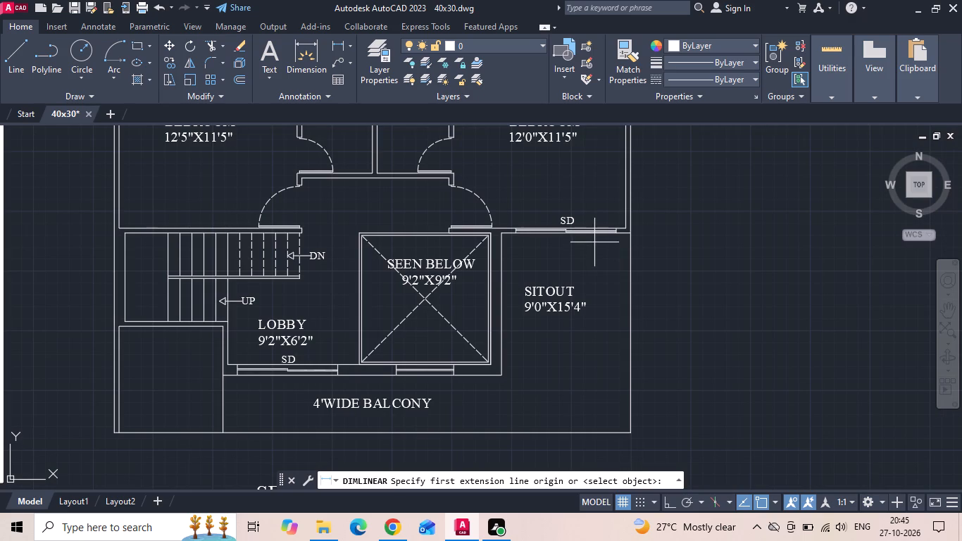
drag(594, 238, 594, 244)
click(587, 433)
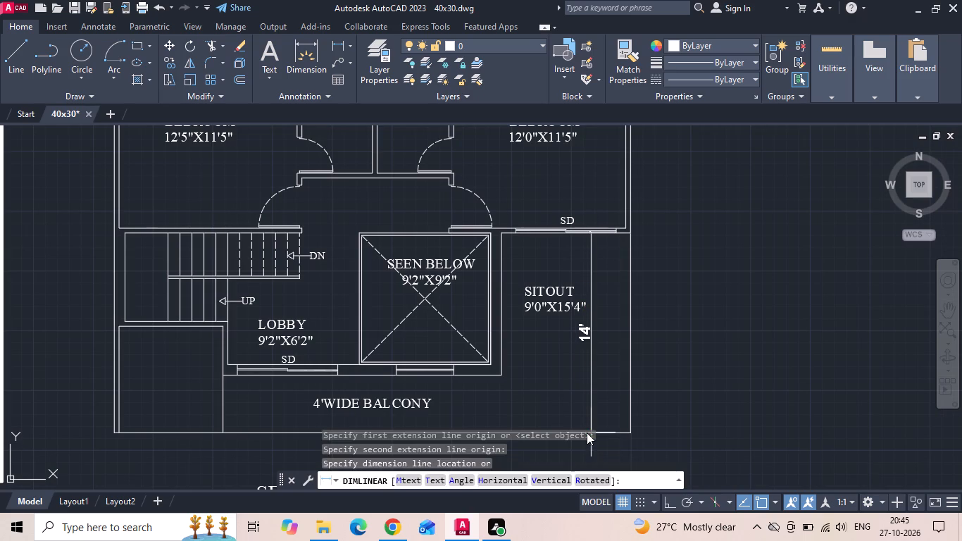
scroll(587, 431, down, 1)
key(Escape)
Set the size line of the SITOUT label to 9'0"X14'0".
scroll(555, 327, up, 1)
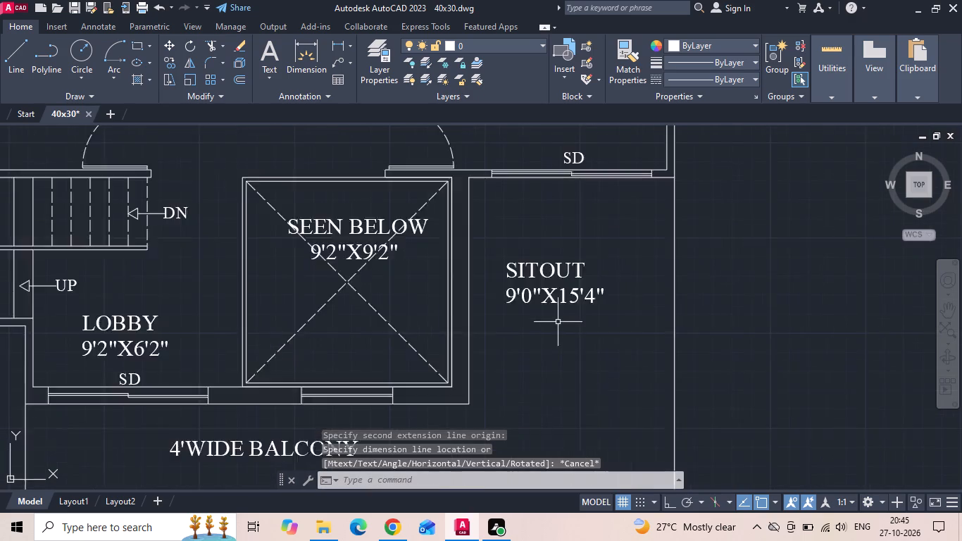
scroll(560, 316, up, 1)
double_click(587, 288)
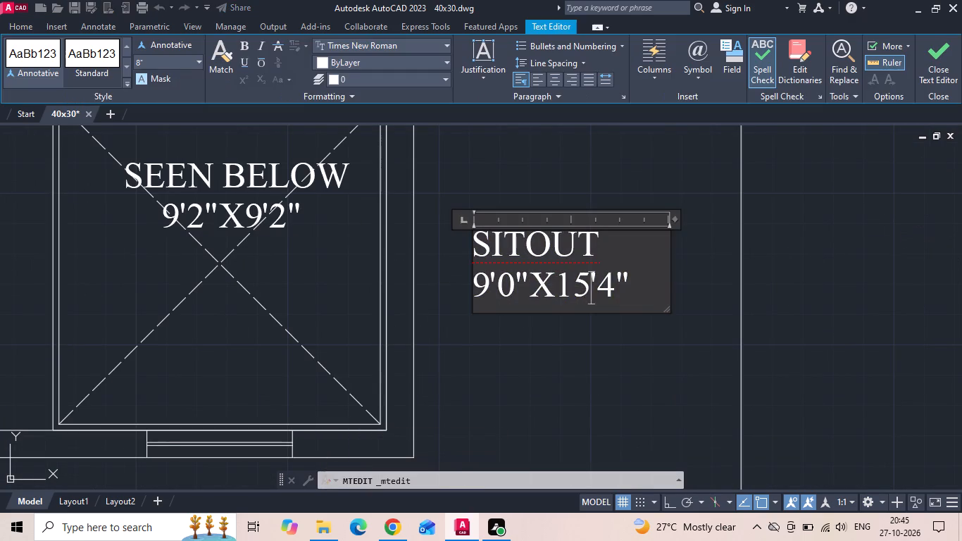
key(BackSpace)
key(4)
scroll(587, 335, down, 2)
click(598, 323)
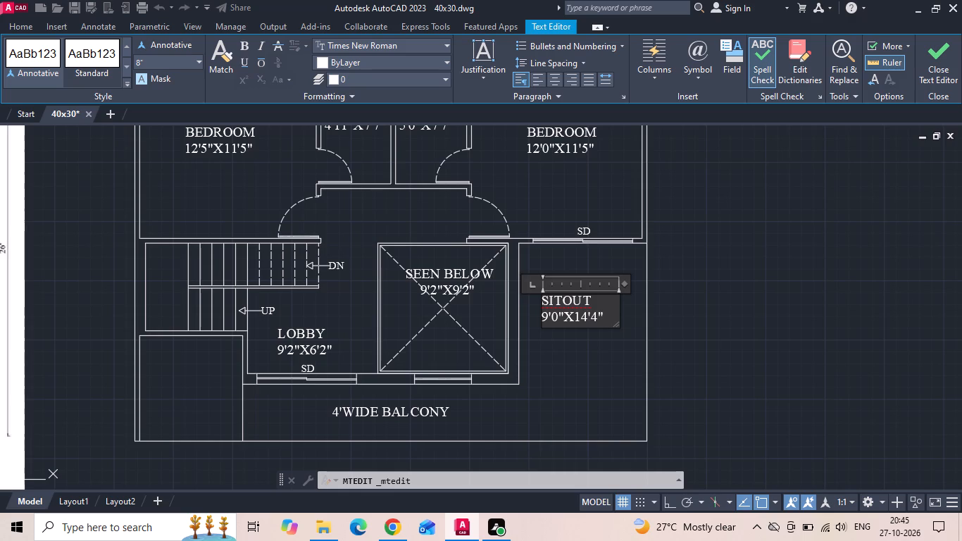
key(BackSpace)
key(0)
click(587, 376)
Compare the second floor plan with its reference image, and review the first floor drawings beside it.
scroll(694, 341, down, 2)
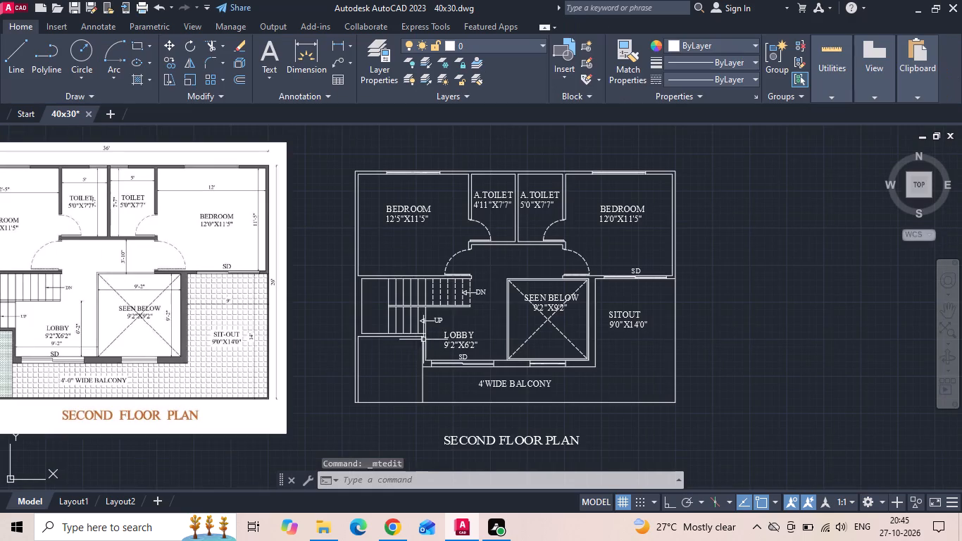
middle_drag(271, 348, 742, 342)
scroll(666, 325, down, 1)
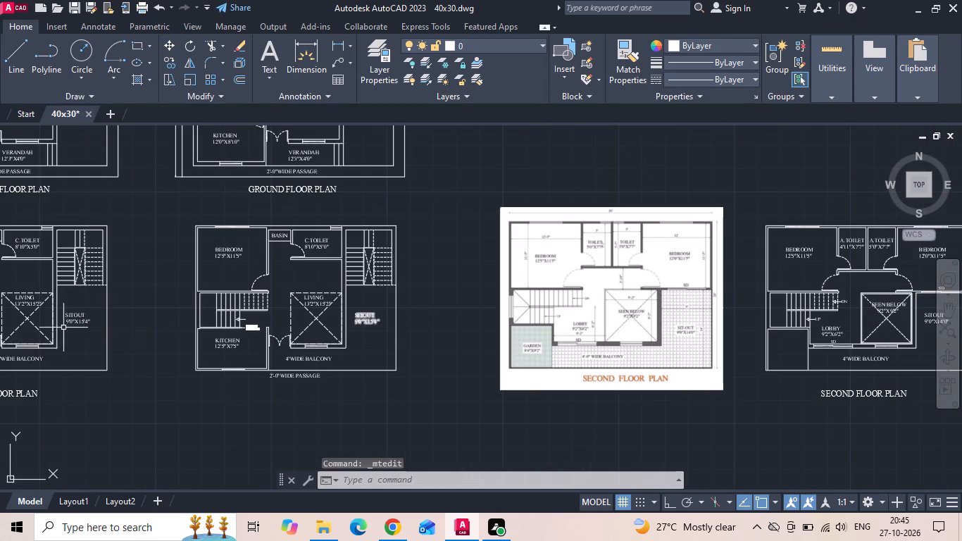
middle_drag(61, 328, 453, 328)
scroll(182, 317, up, 1)
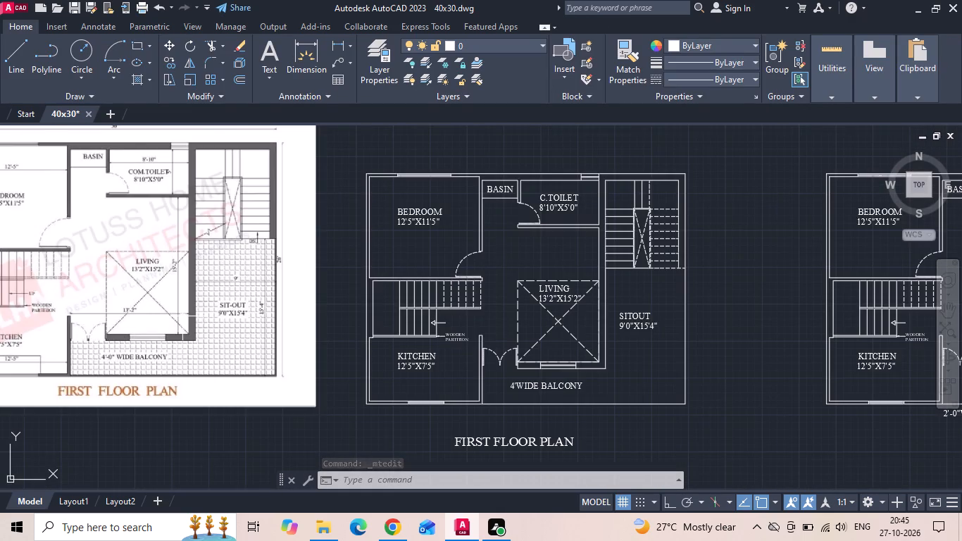
scroll(184, 316, down, 1)
scroll(354, 301, down, 2)
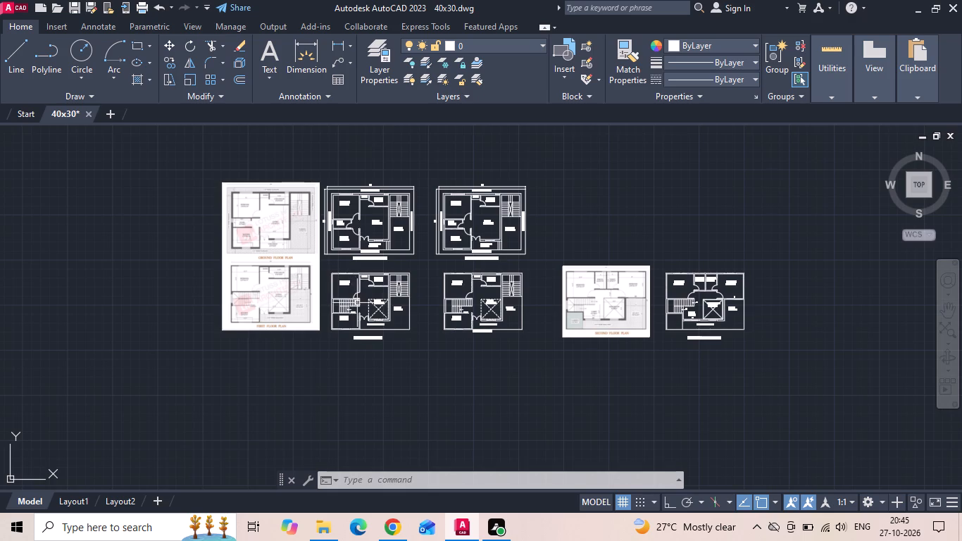
scroll(740, 313, up, 3)
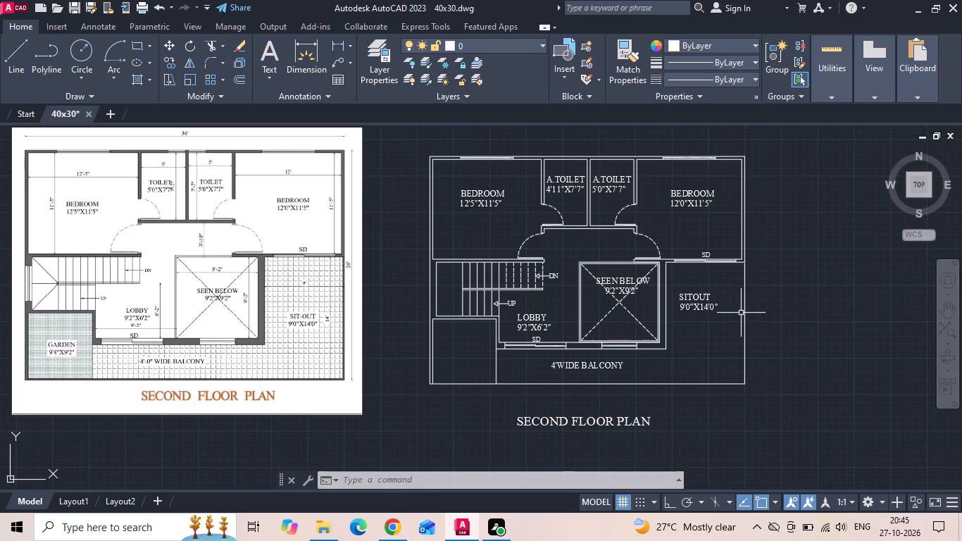
scroll(741, 313, down, 1)
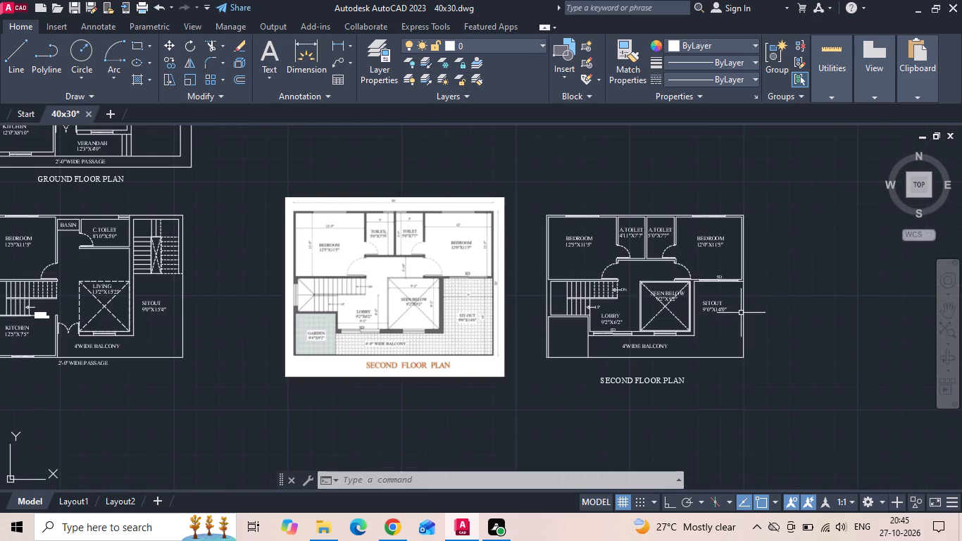
scroll(688, 370, down, 1)
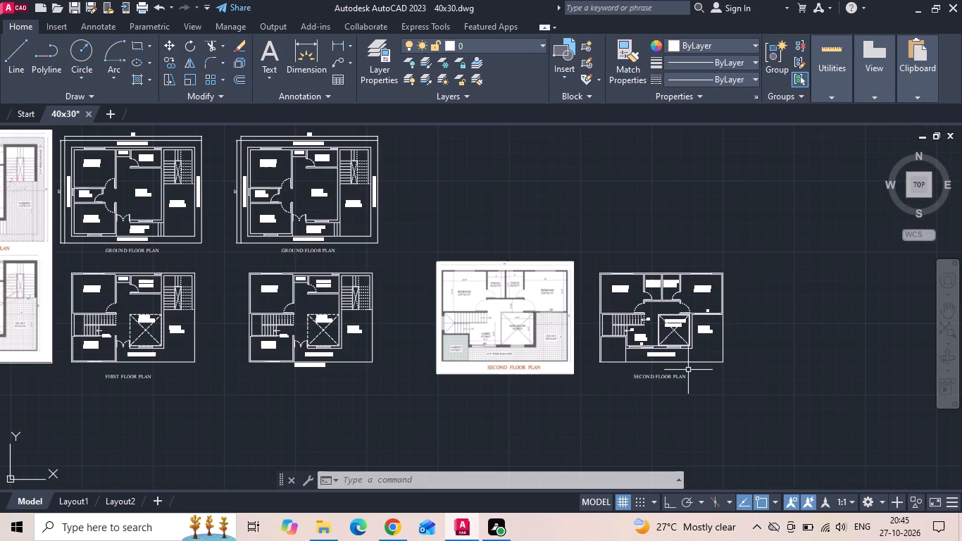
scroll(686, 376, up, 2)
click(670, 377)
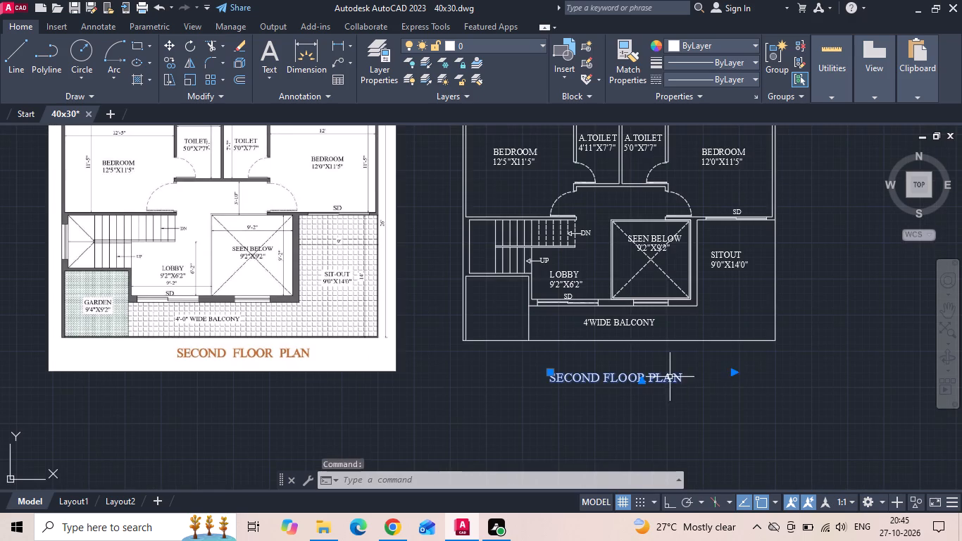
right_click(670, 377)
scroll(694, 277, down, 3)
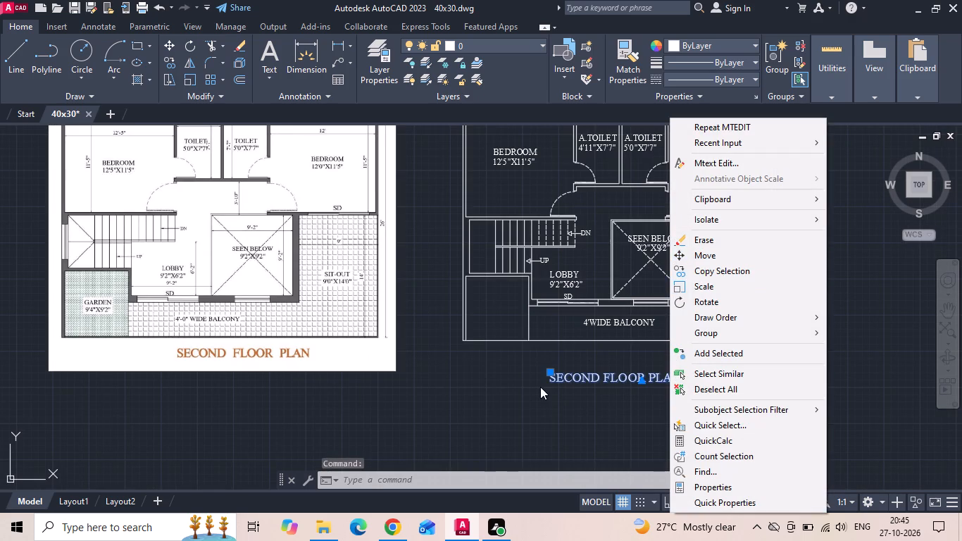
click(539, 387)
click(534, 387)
Move the FIRST FLOOR PLAN title straight up, slightly closer to its plan, with Ortho on.
scroll(562, 381, down, 3)
scroll(196, 391, up, 2)
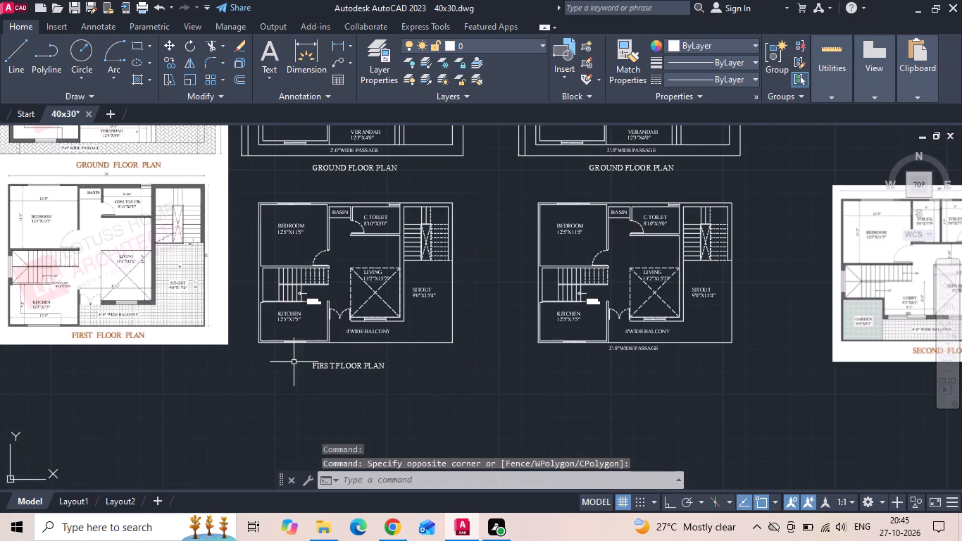
click(342, 364)
right_click(487, 380)
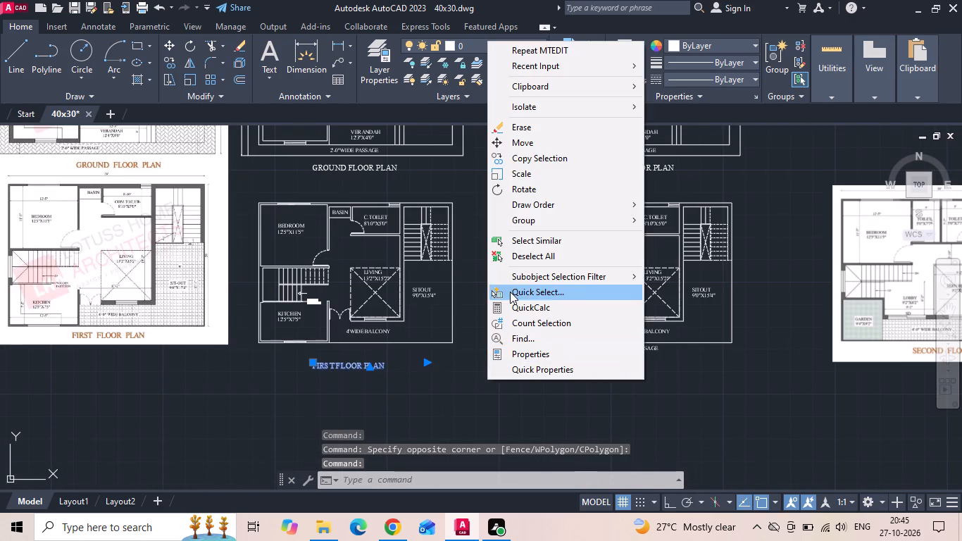
click(522, 149)
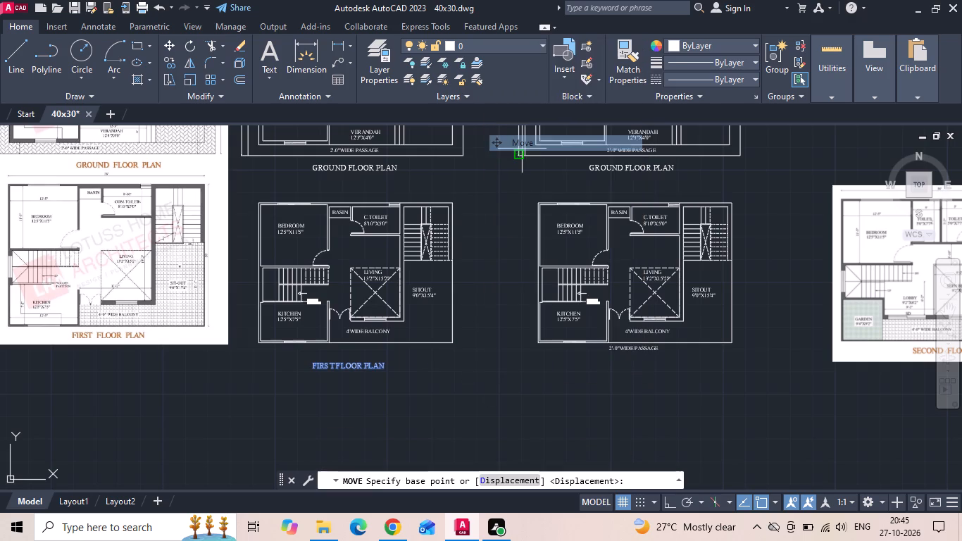
key(F8)
click(499, 430)
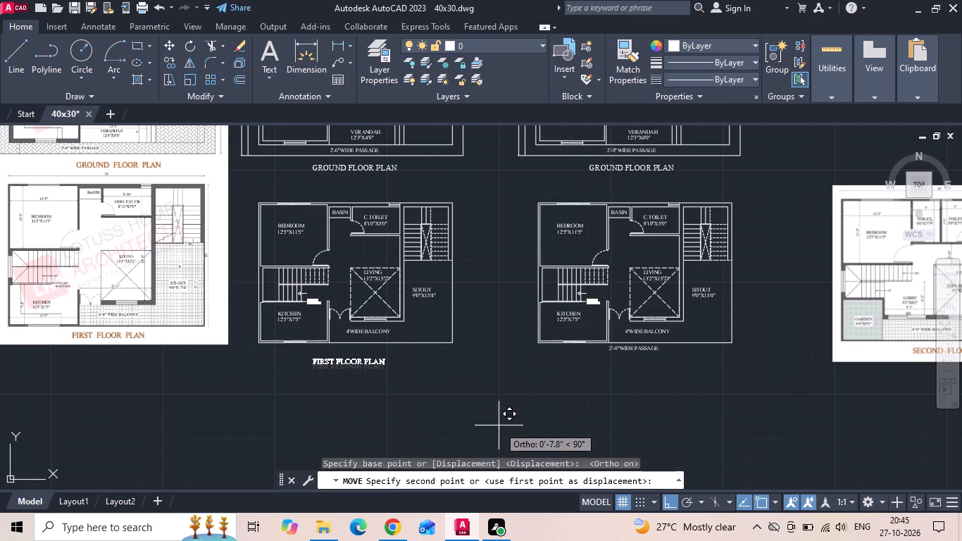
click(499, 420)
Copy the LOBBY label with its size line into the empty room south of the staircase, with Ortho off.
scroll(374, 294, down, 2)
scroll(749, 281, up, 2)
scroll(749, 280, down, 1)
scroll(499, 274, up, 2)
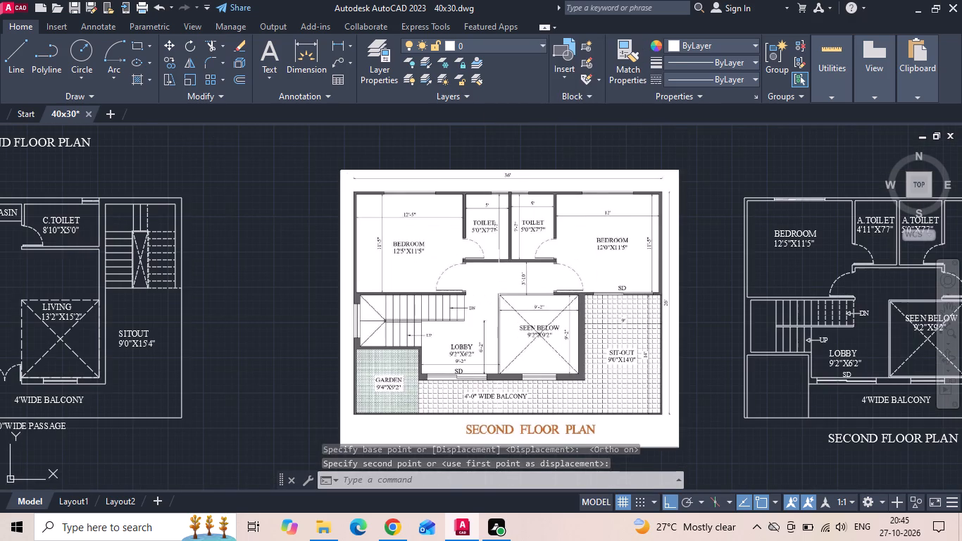
middle_drag(496, 274, 304, 244)
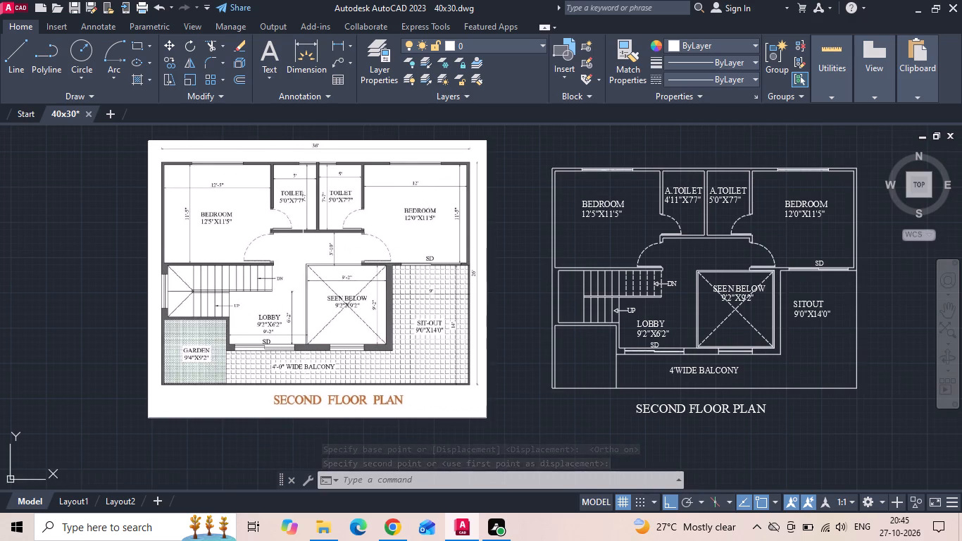
click(642, 324)
right_click(642, 324)
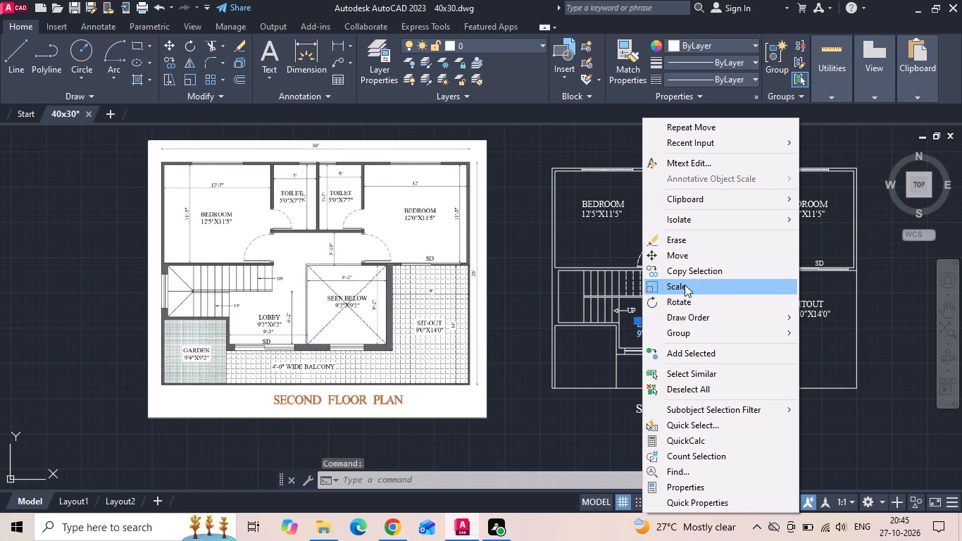
click(688, 276)
drag(658, 322, 646, 331)
scroll(587, 353, up, 2)
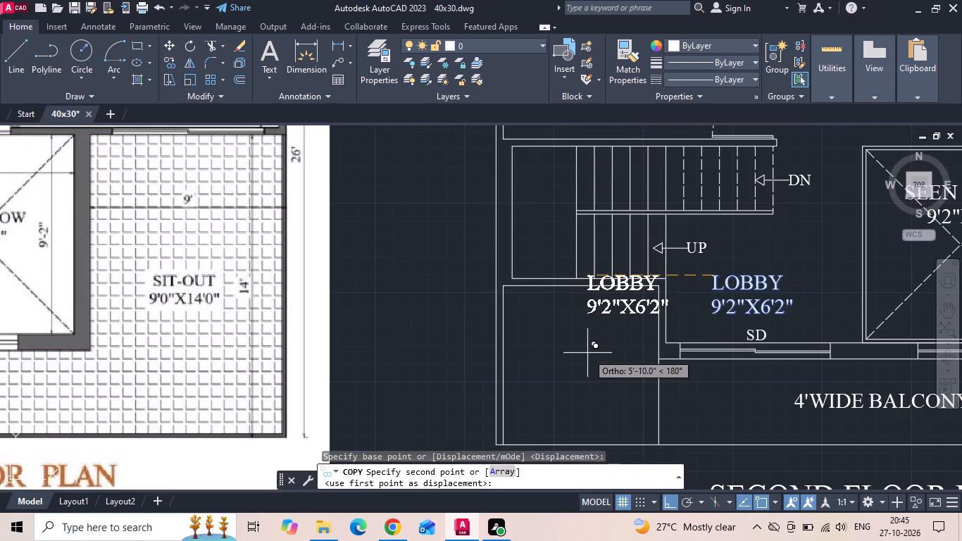
key(F8)
click(539, 334)
key(Escape)
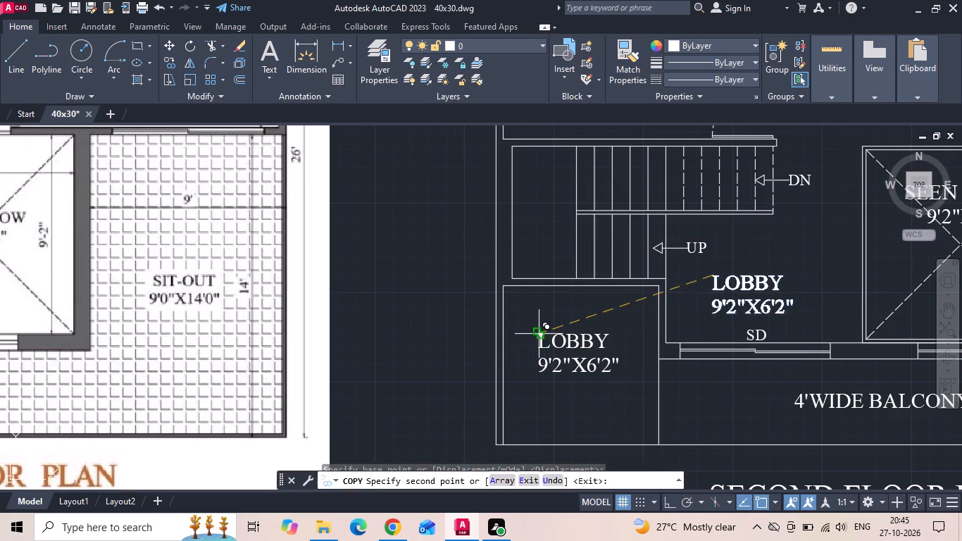
Place a vertical linear dimension for the depth of the room south of the staircase, near its west wall.
click(343, 43)
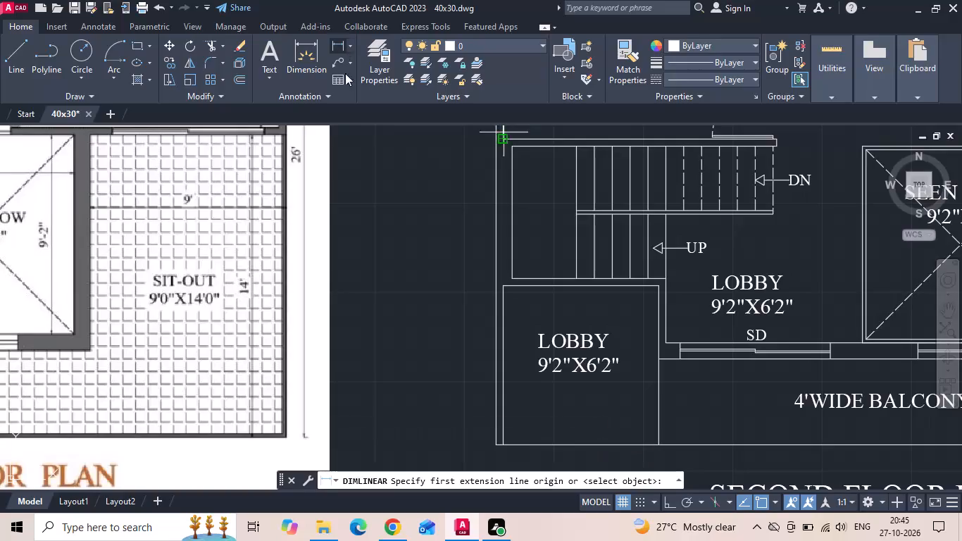
click(549, 292)
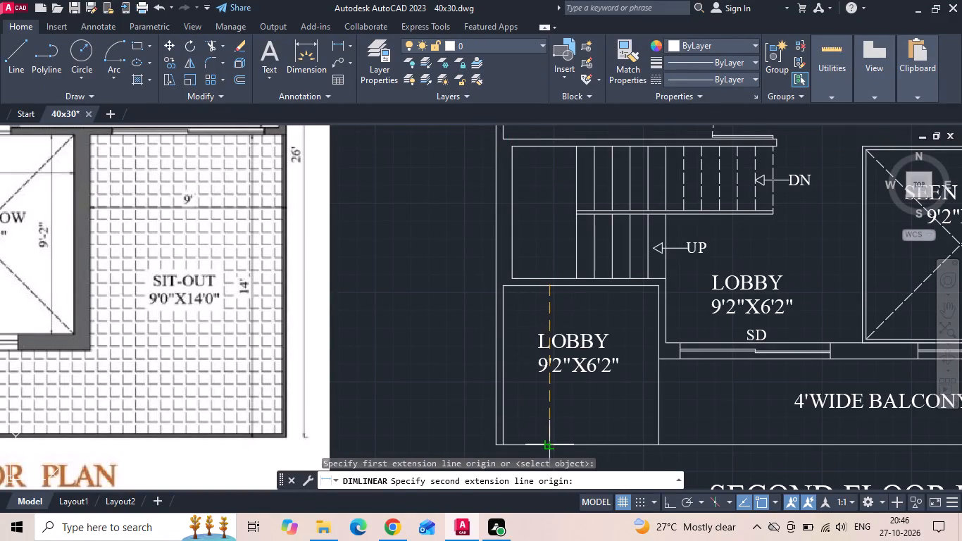
click(549, 448)
click(529, 415)
Measure the garden's depth along its east edge on the second floor reference image with a linear dimension.
scroll(621, 296, down, 2)
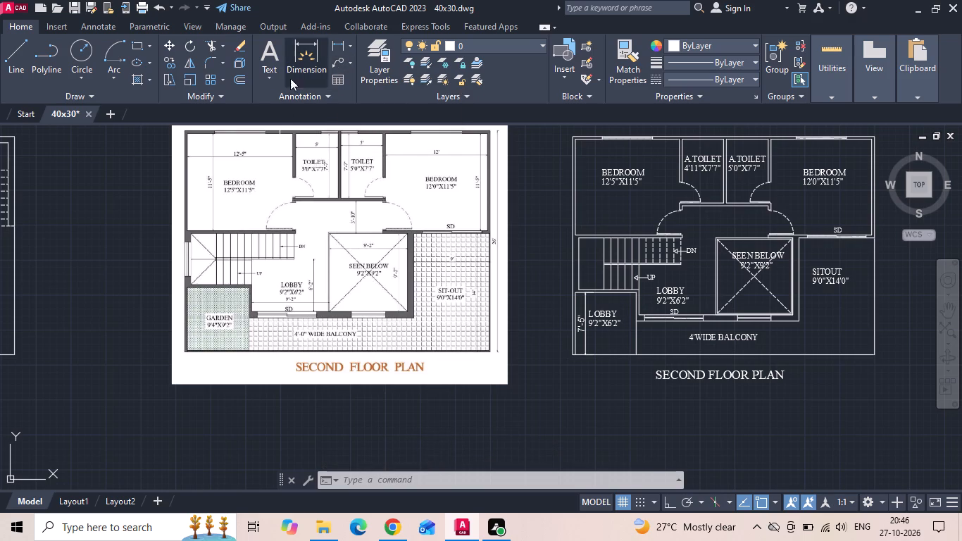
click(339, 44)
scroll(251, 304, up, 2)
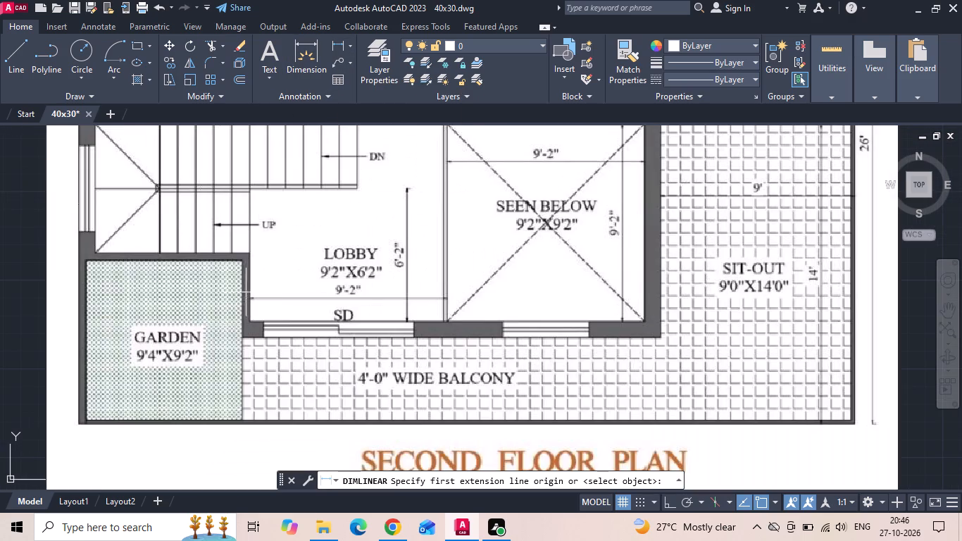
click(238, 260)
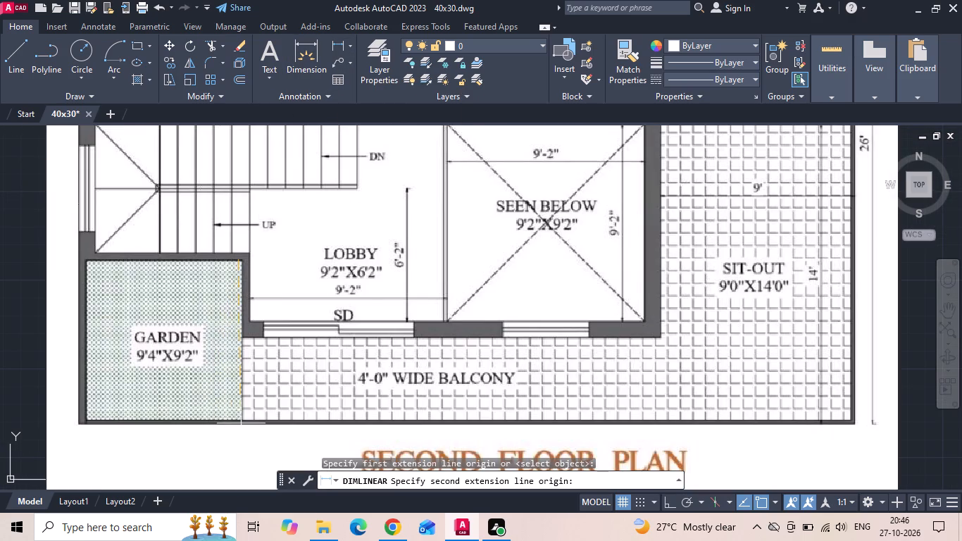
click(239, 428)
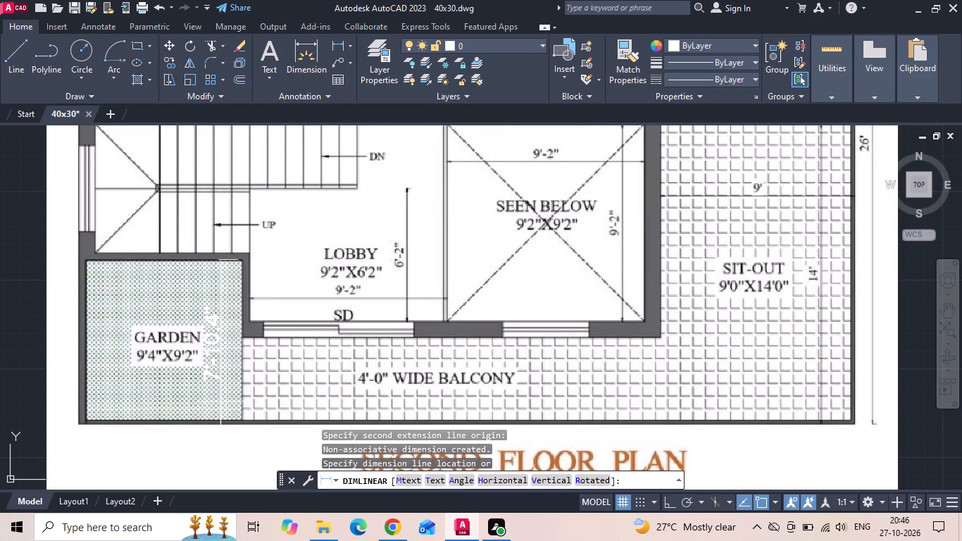
key(Escape)
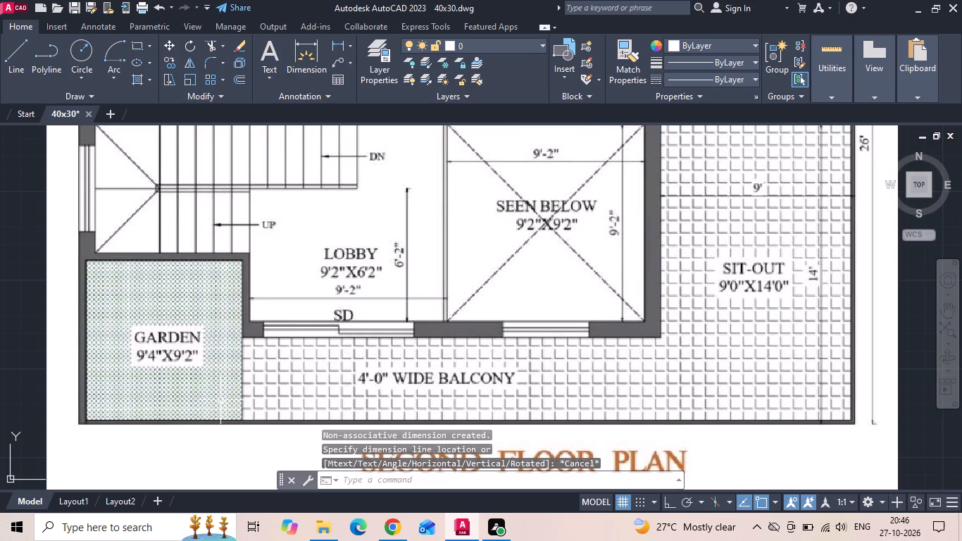
scroll(197, 373, down, 2)
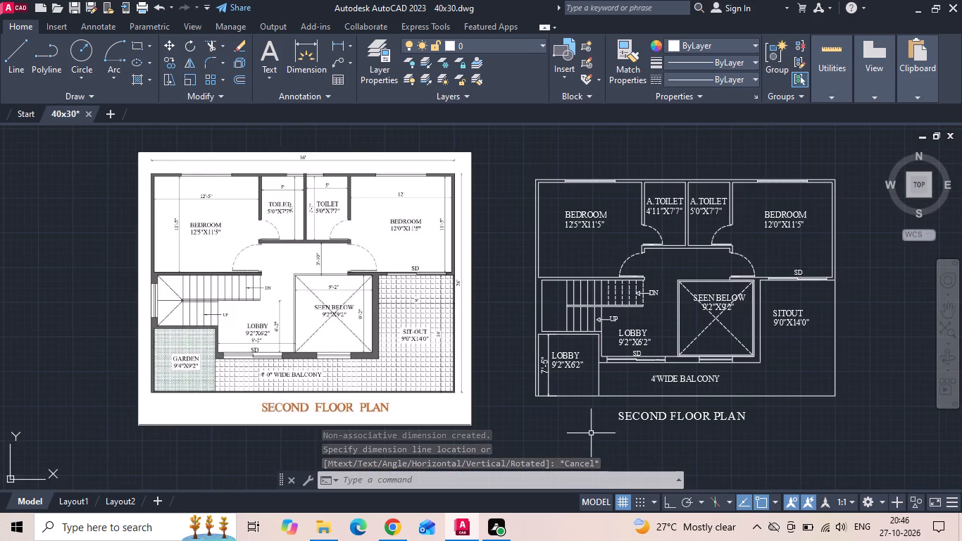
Place a horizontal linear dimension for the width of the room south of the second floor staircase.
scroll(619, 397, up, 2)
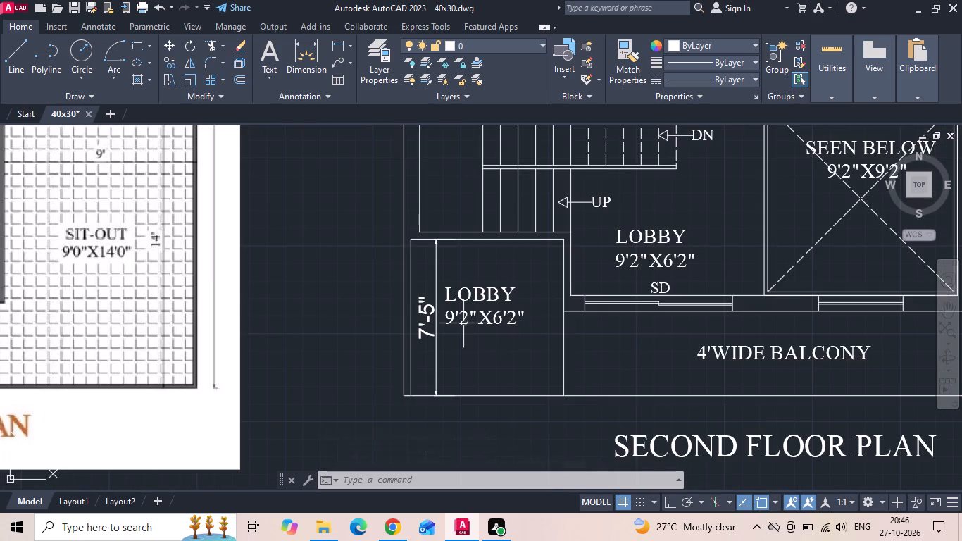
key(space)
click(414, 270)
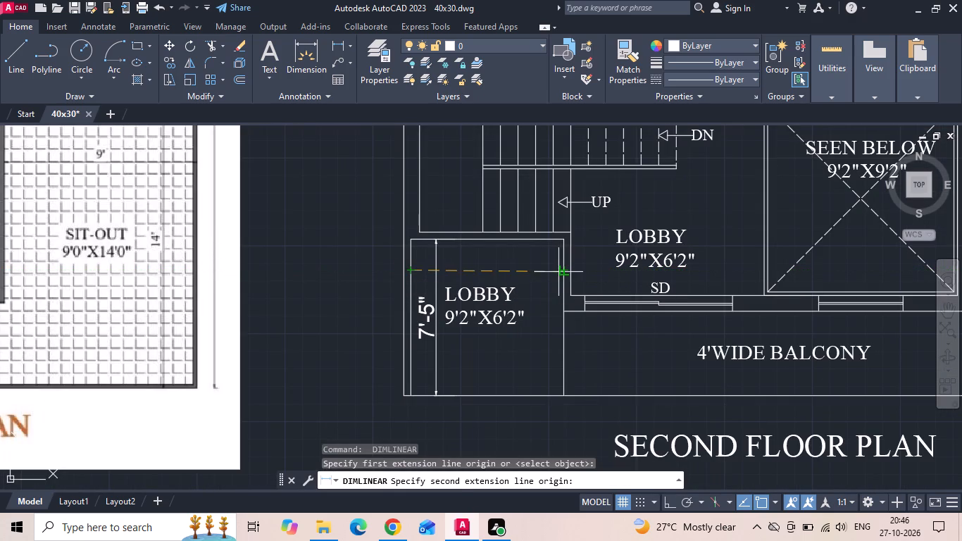
click(558, 272)
click(559, 263)
Change the size line of the copied LOBBY label south of the staircase to 7'3"X7'5".
double_click(450, 324)
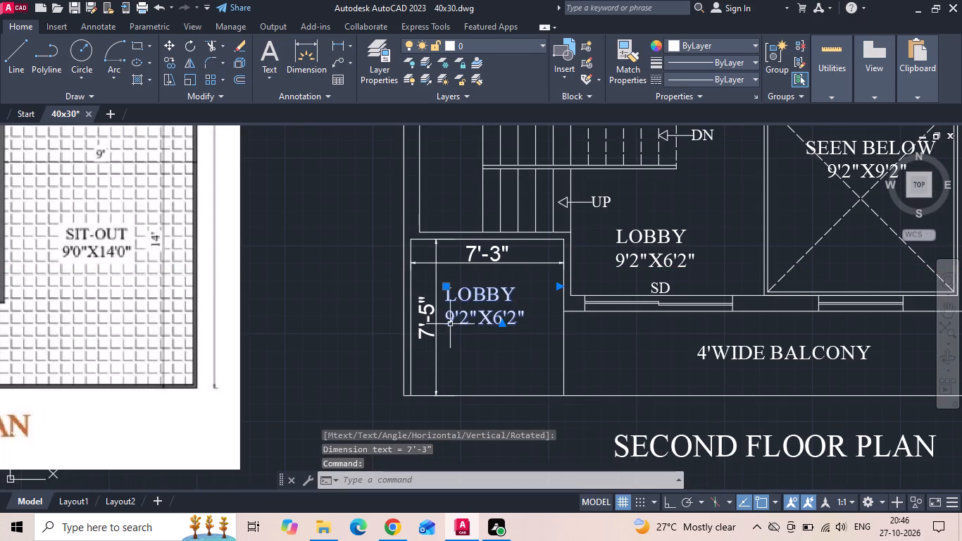
click(450, 324)
click(450, 324)
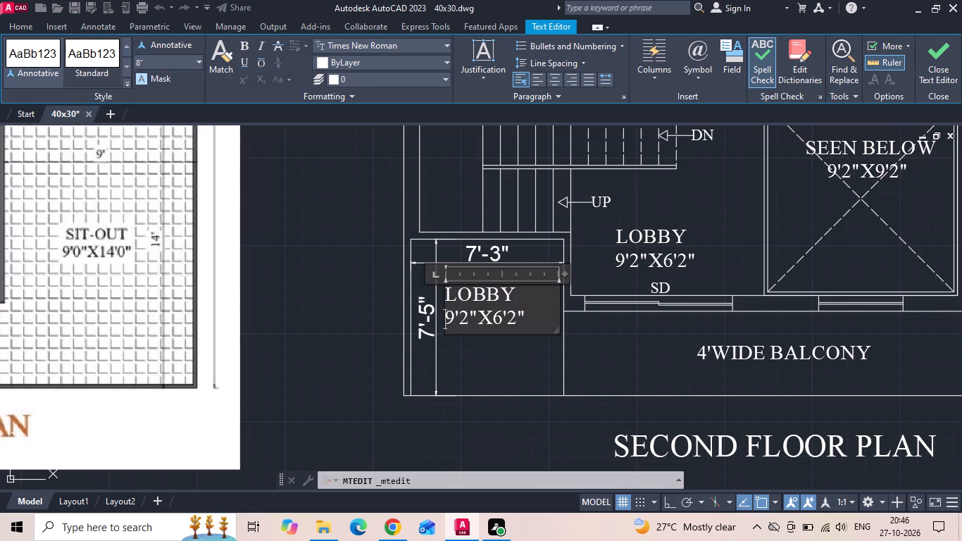
click(452, 321)
key(BackSpace)
key(7)
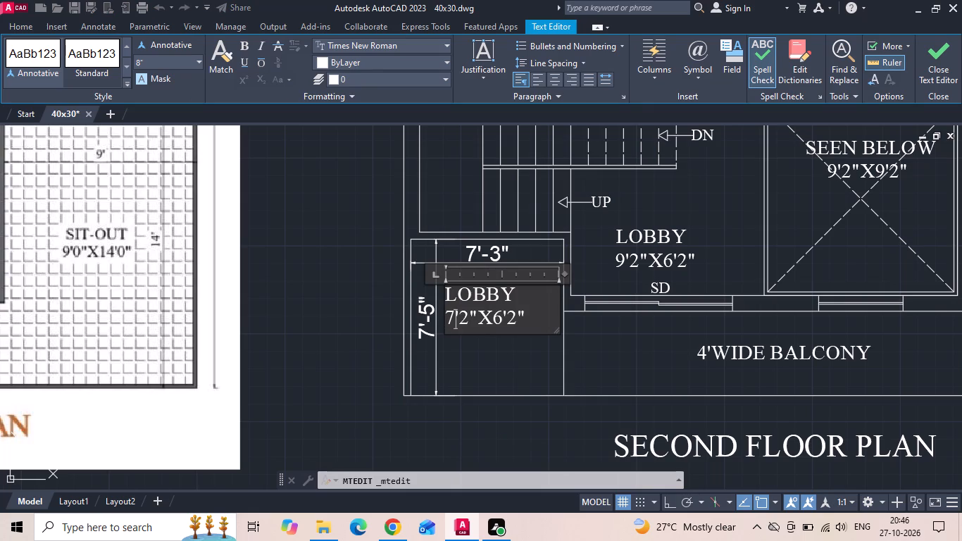
click(465, 316)
key(BackSpace)
key(3)
click(503, 319)
key(BackSpace)
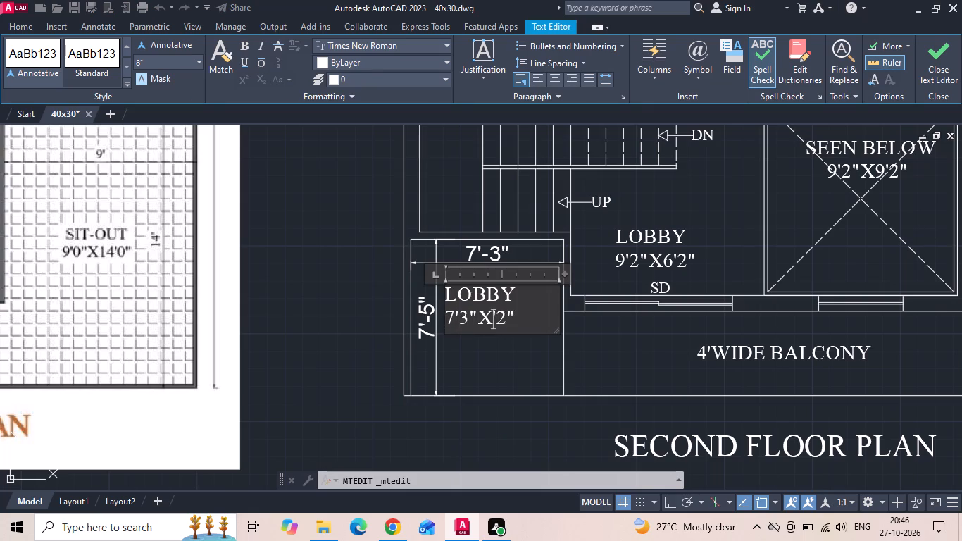
key(7)
click(513, 323)
key(BackSpace)
key(5)
Replace the name LOBBY with GARDEN in the label above the 7'3"X7'5" size line.
drag(521, 301, 324, 304)
key(BackSpace)
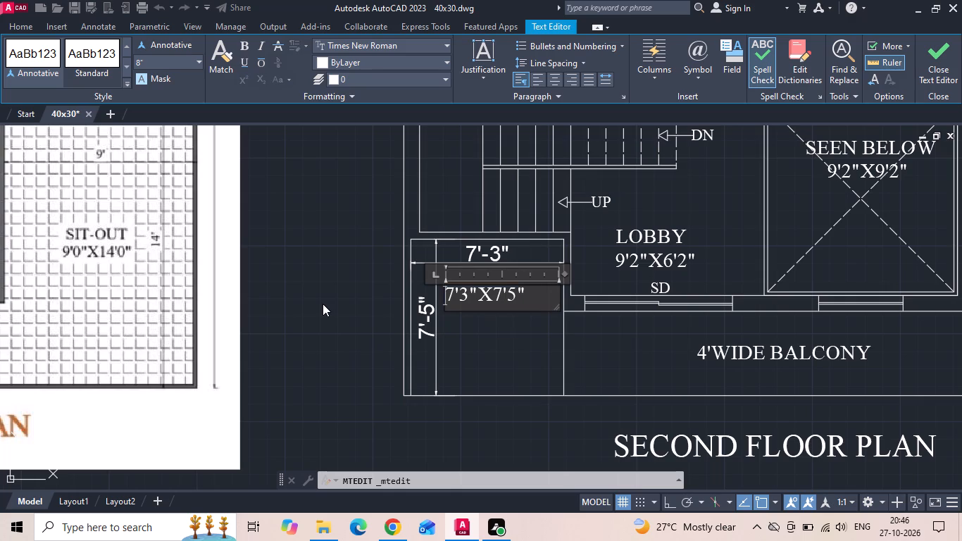
text(GAR)
text(DEN)
key(Return)
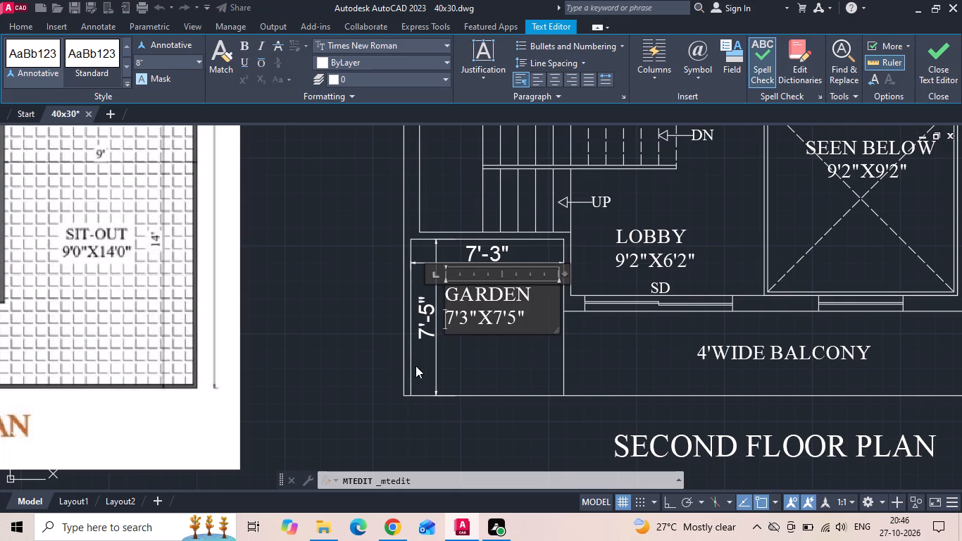
click(491, 360)
Delete the horizontal and vertical dimensions from the garden.
drag(457, 251, 440, 269)
click(437, 273)
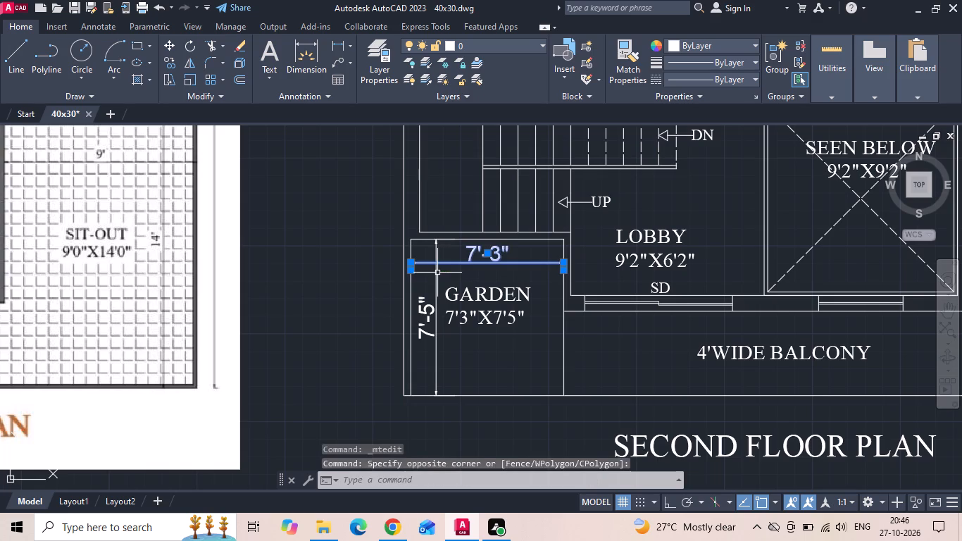
key(Delete)
click(435, 273)
key(Delete)
Compare the second floor plan with its reference image, and examine the staircase area in the first floor plan and its reference.
scroll(561, 294, down, 3)
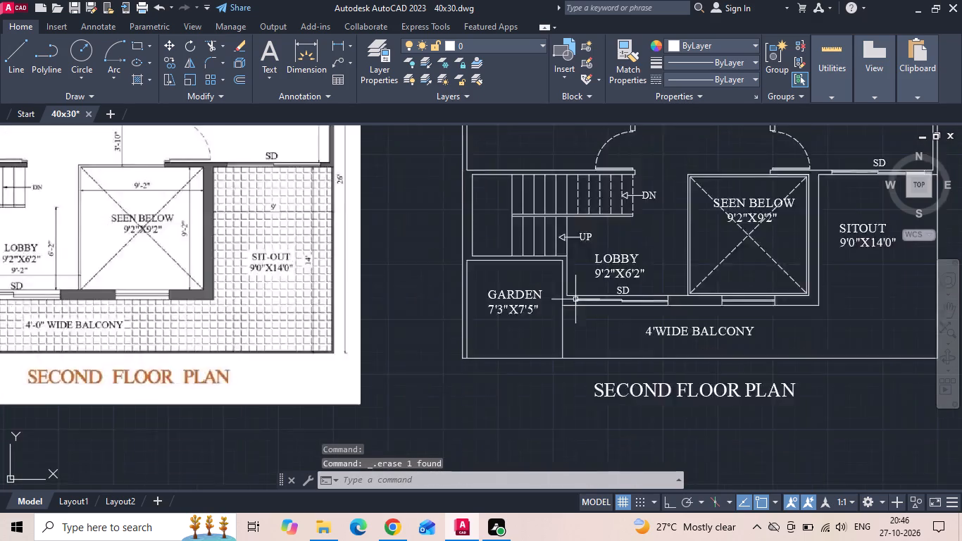
scroll(582, 301, down, 1)
click(530, 337)
scroll(509, 273, up, 3)
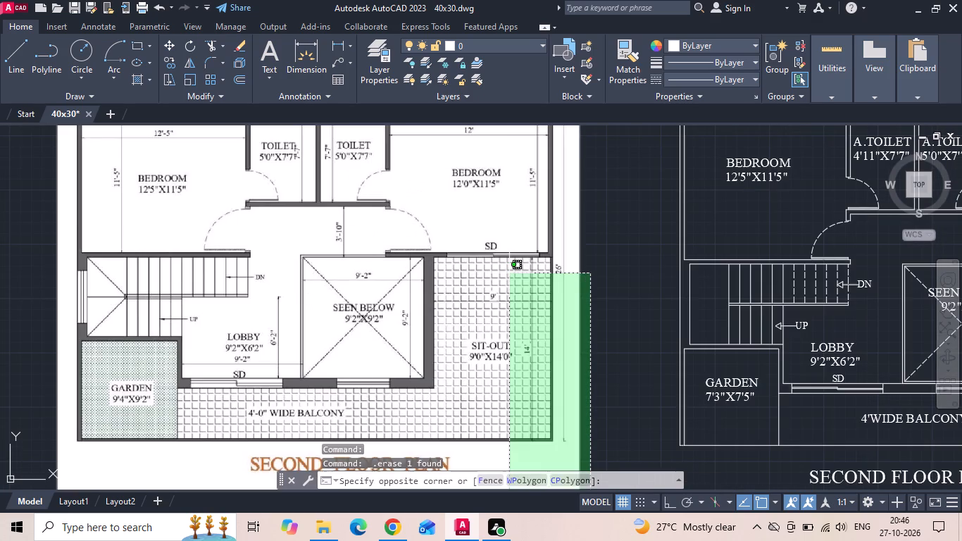
scroll(508, 273, down, 1)
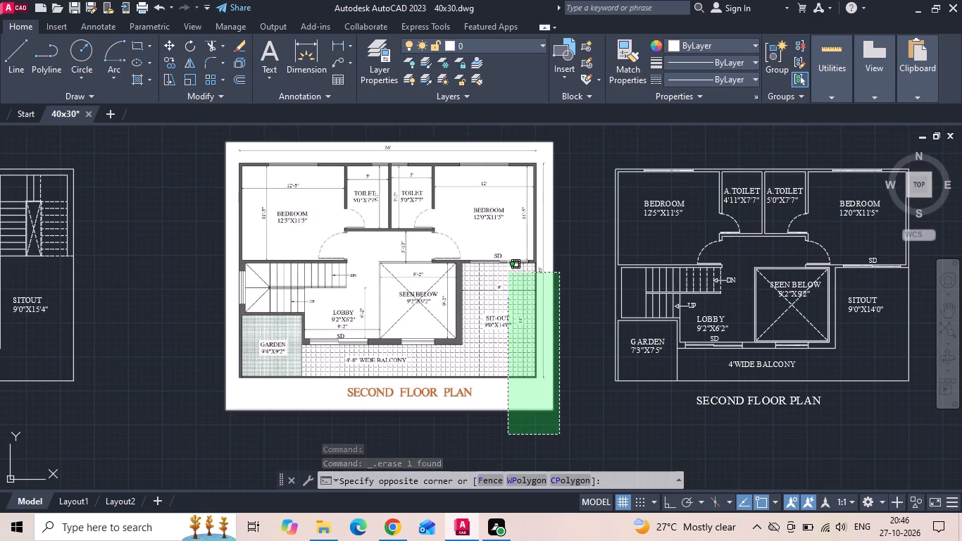
key(Escape)
scroll(508, 273, down, 3)
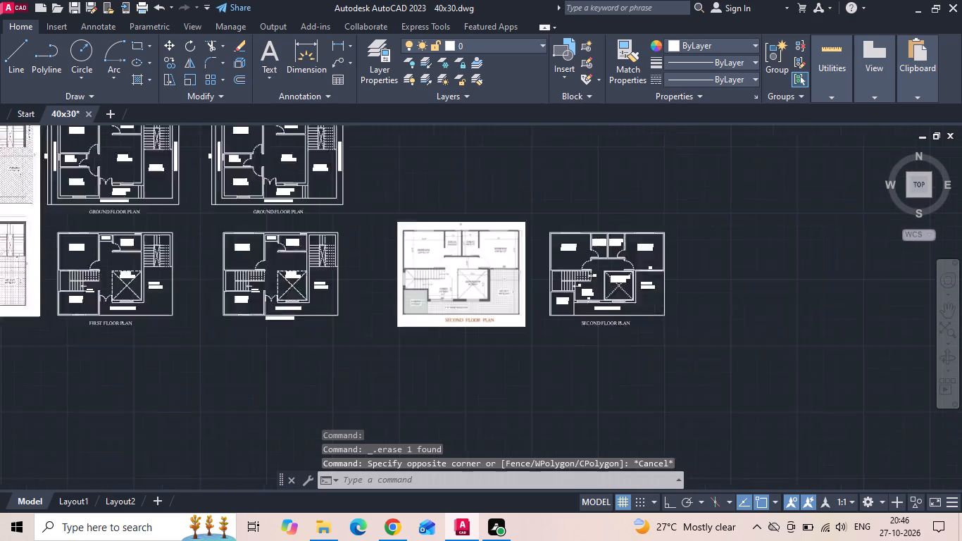
scroll(198, 199, up, 2)
scroll(270, 182, up, 2)
scroll(274, 184, down, 3)
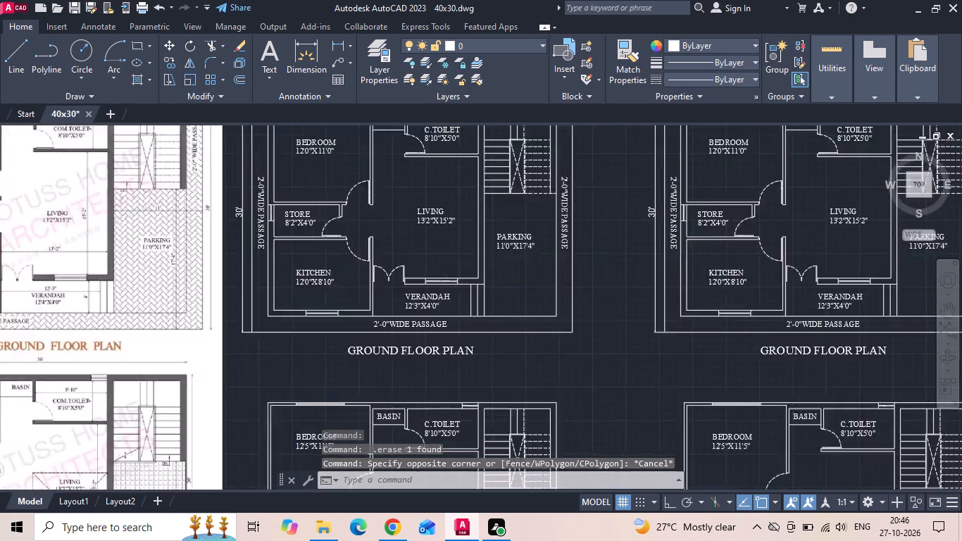
middle_drag(266, 404, 381, 325)
scroll(131, 294, up, 3)
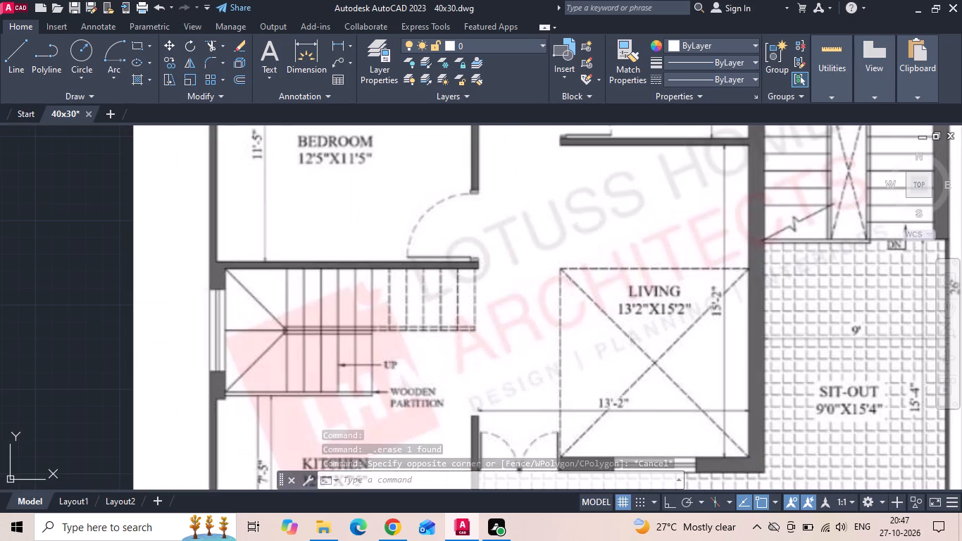
scroll(225, 151, down, 3)
scroll(475, 251, up, 2)
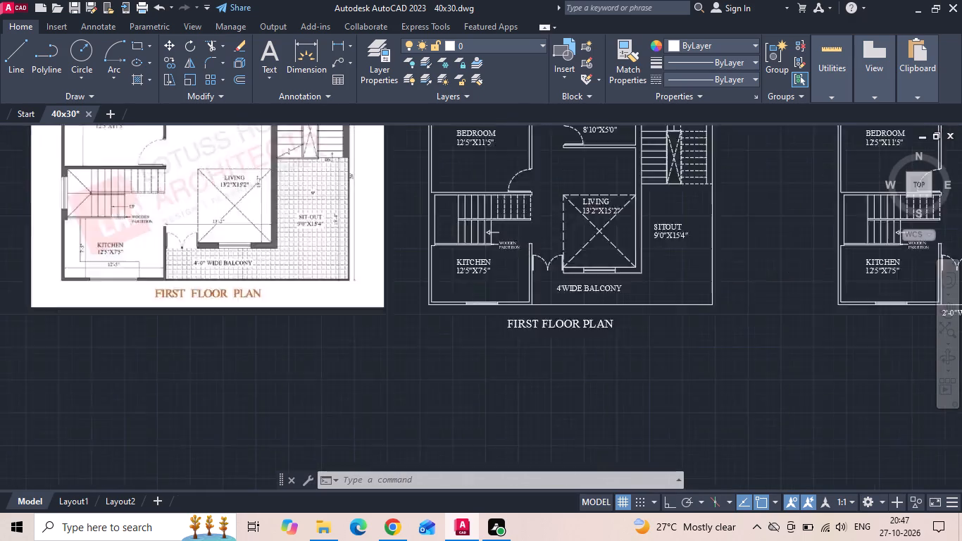
scroll(426, 182, up, 1)
middle_drag(396, 204, 396, 205)
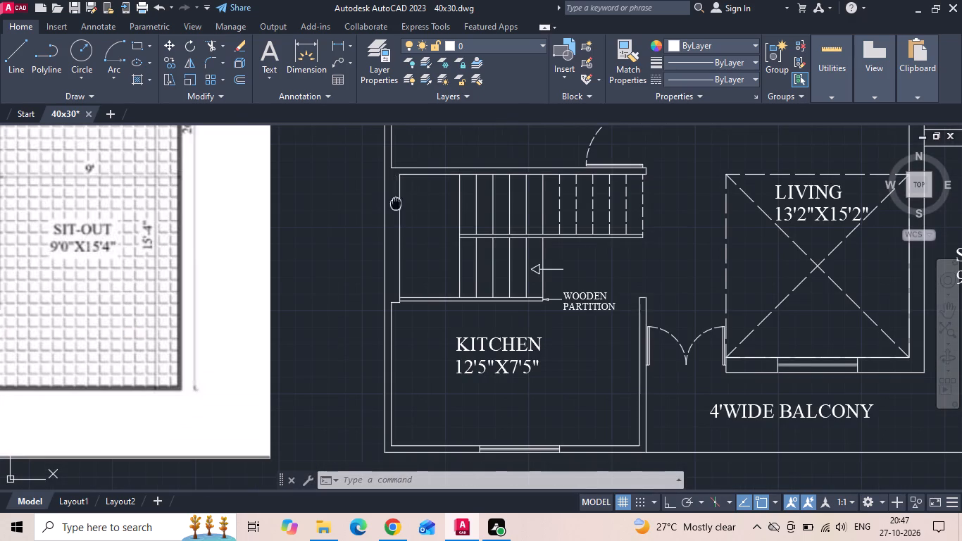
middle_drag(396, 205, 411, 230)
scroll(501, 214, down, 2)
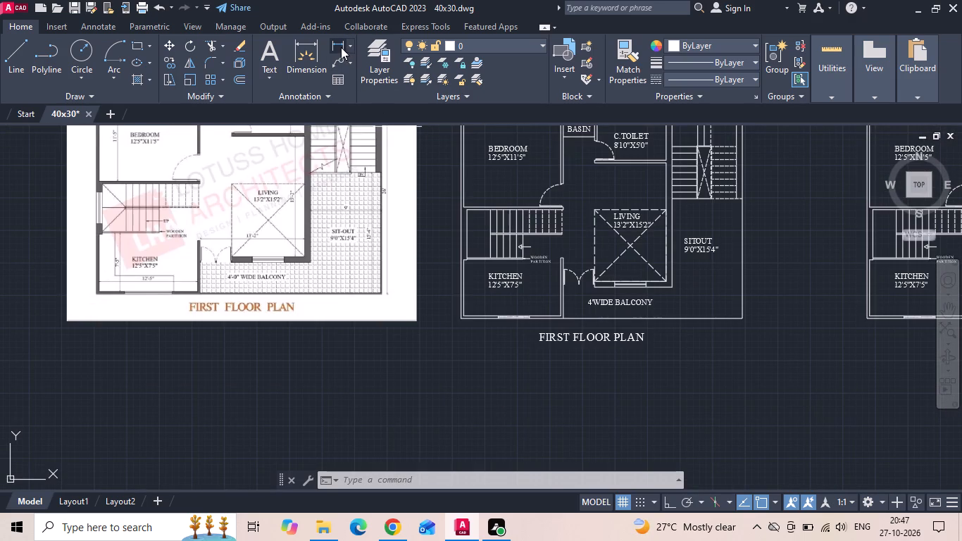
Measure the upper half of the staircase's west window on the first floor reference image with a linear dimension, with Ortho on.
click(341, 47)
scroll(80, 204, up, 2)
scroll(140, 182, up, 1)
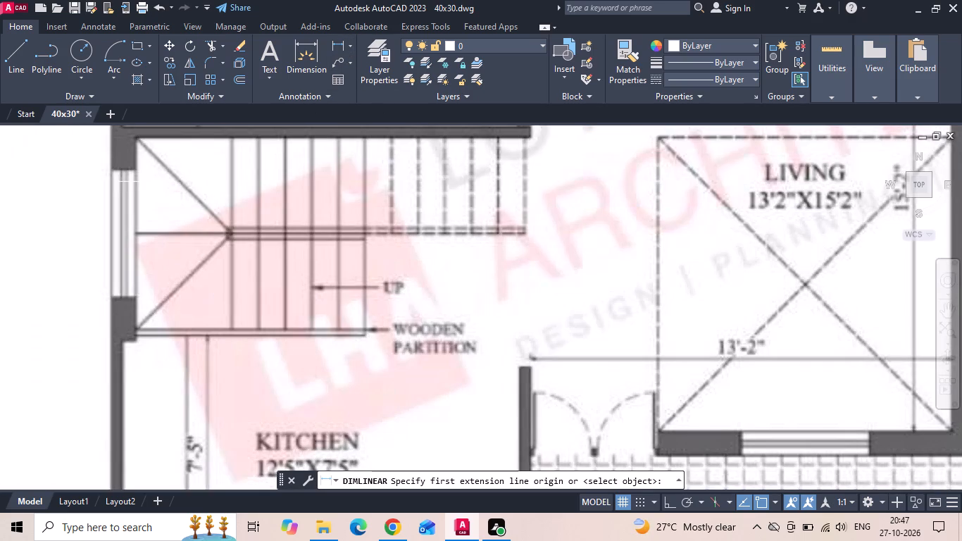
click(136, 170)
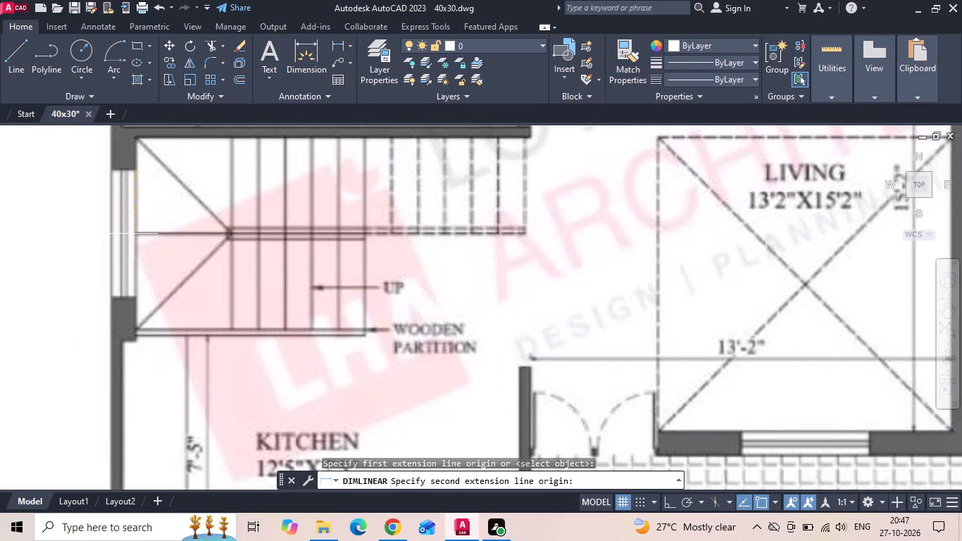
key(F8)
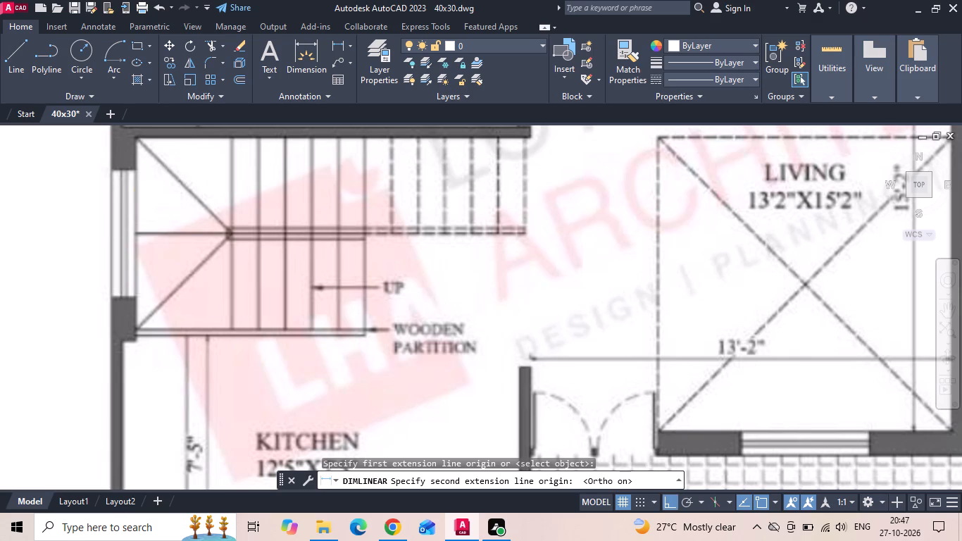
click(134, 234)
key(Escape)
Draw a horizontal guide line in the first floor plan from the west end of the staircase's middle divider across the west wall.
scroll(140, 209, down, 3)
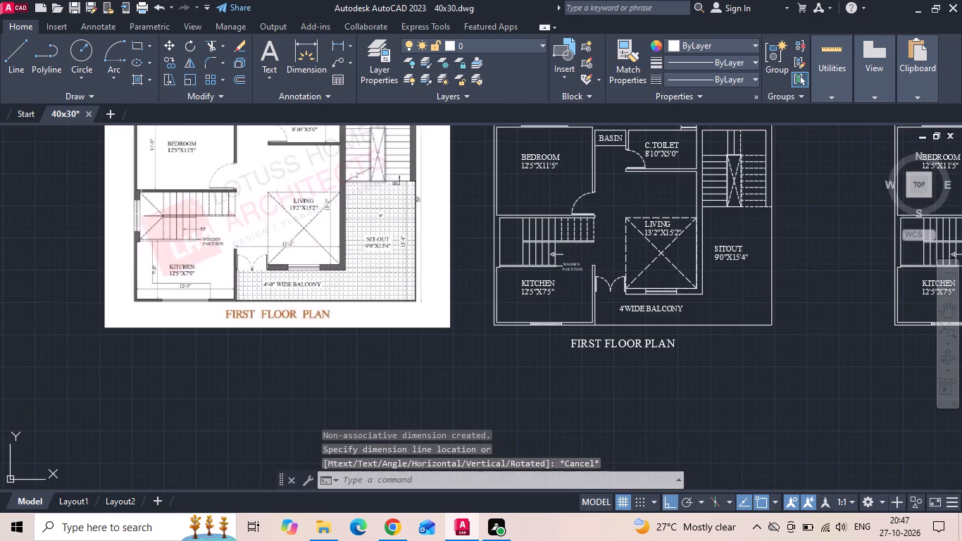
scroll(511, 207, up, 3)
middle_drag(537, 330, 436, 292)
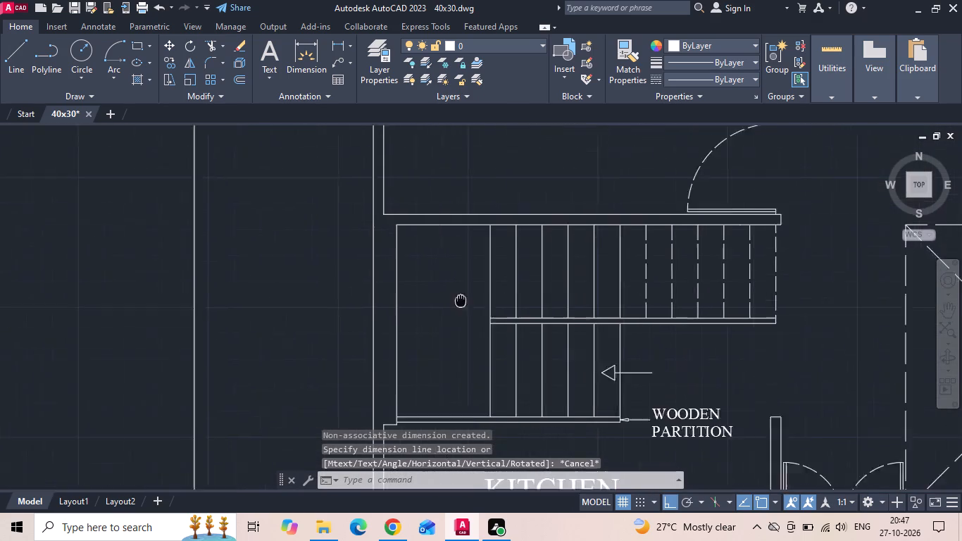
middle_drag(436, 292, 418, 280)
text(L)
key(space)
scroll(413, 297, up, 1)
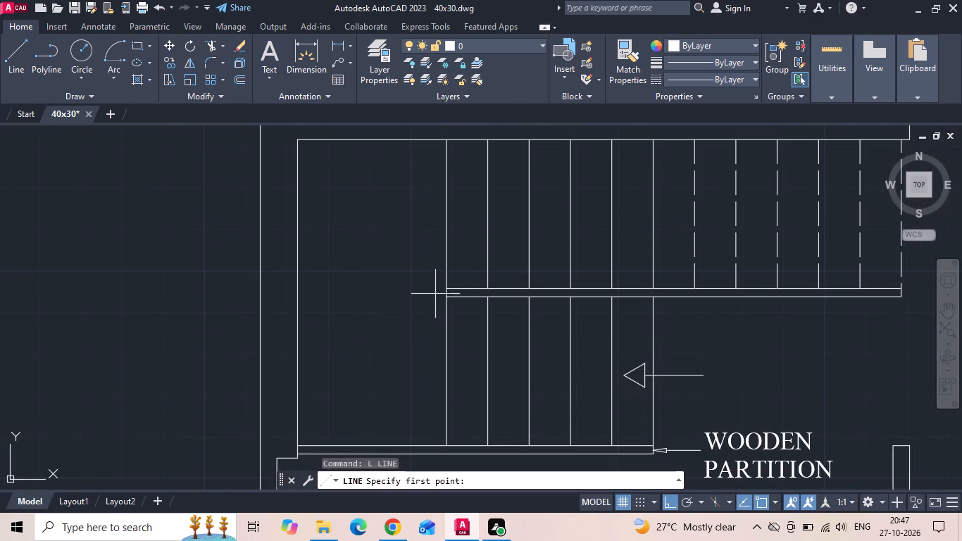
click(443, 293)
click(197, 292)
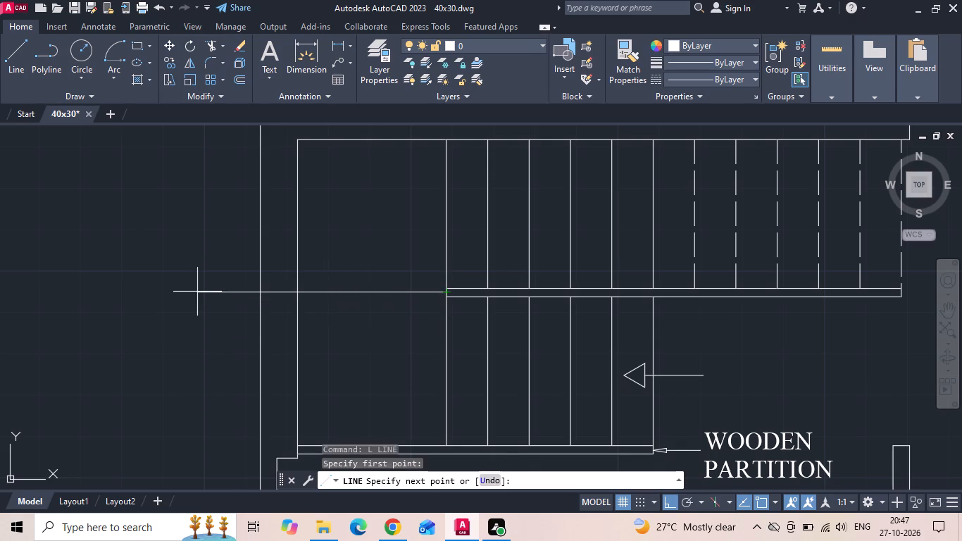
key(Escape)
key(i)
key(Escape)
Offset the horizontal guide line across the staircase's west wall by 24 inches to both its north and south sides.
text(O)
key(space)
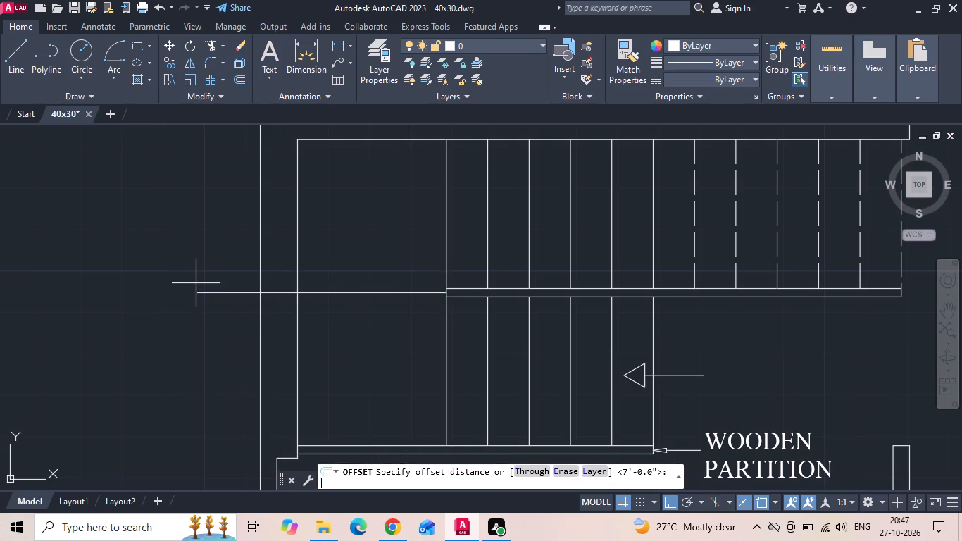
key(2)
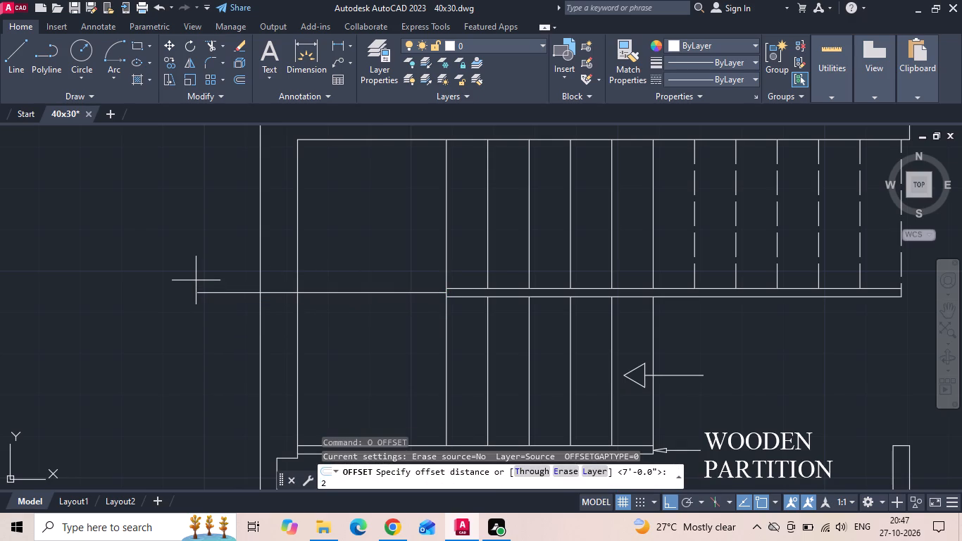
text(4)
key(space)
click(254, 294)
click(246, 253)
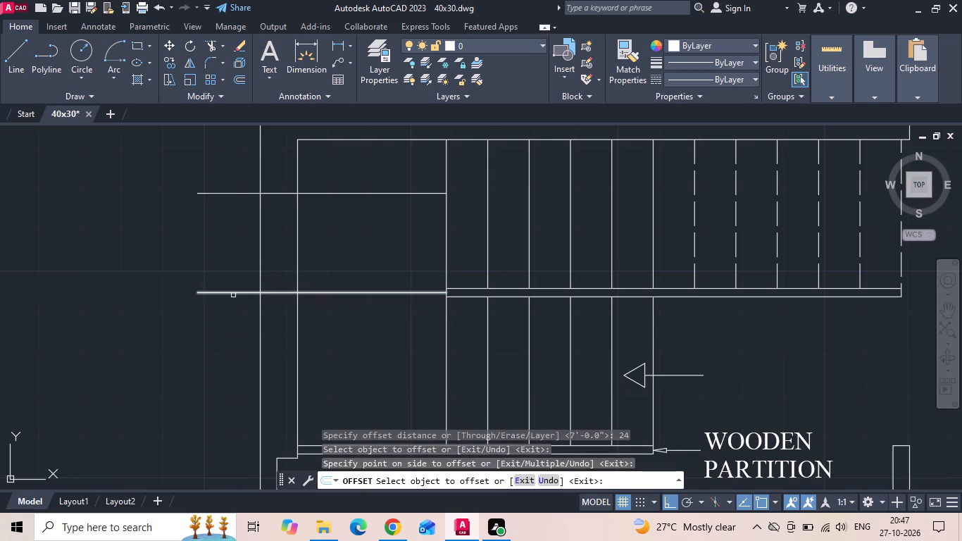
drag(229, 294, 223, 305)
click(197, 352)
key(Escape)
Trim the two offset lines to the thickness of the west wall as window jambs, and remove the middle guide line.
key(t)
key(r)
key(space)
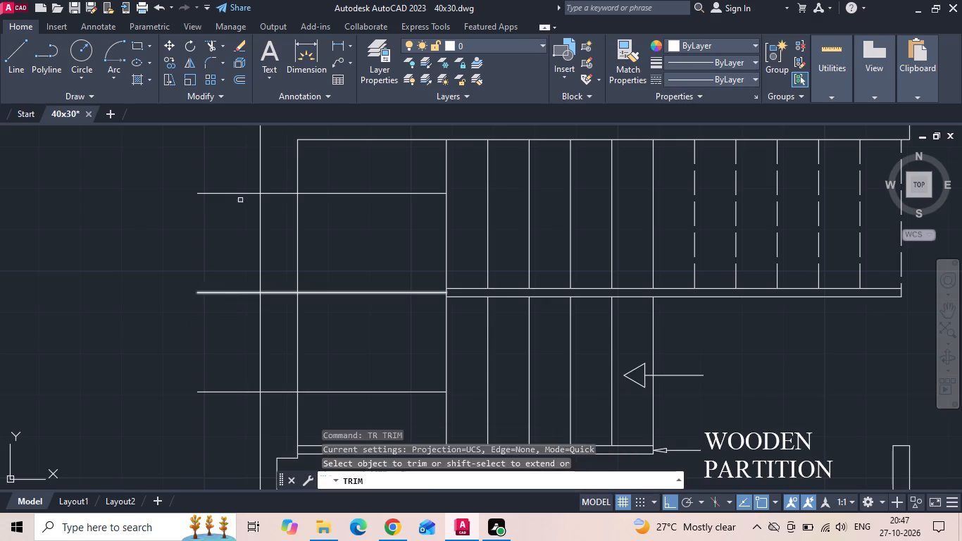
drag(246, 176, 208, 418)
drag(346, 184, 339, 354)
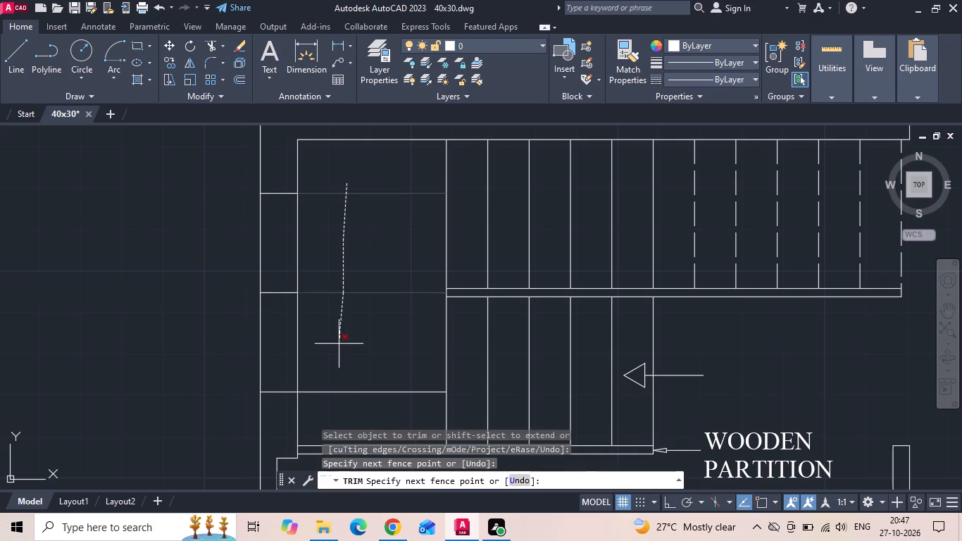
drag(339, 354, 339, 408)
drag(287, 297, 286, 286)
click(286, 275)
key(Escape)
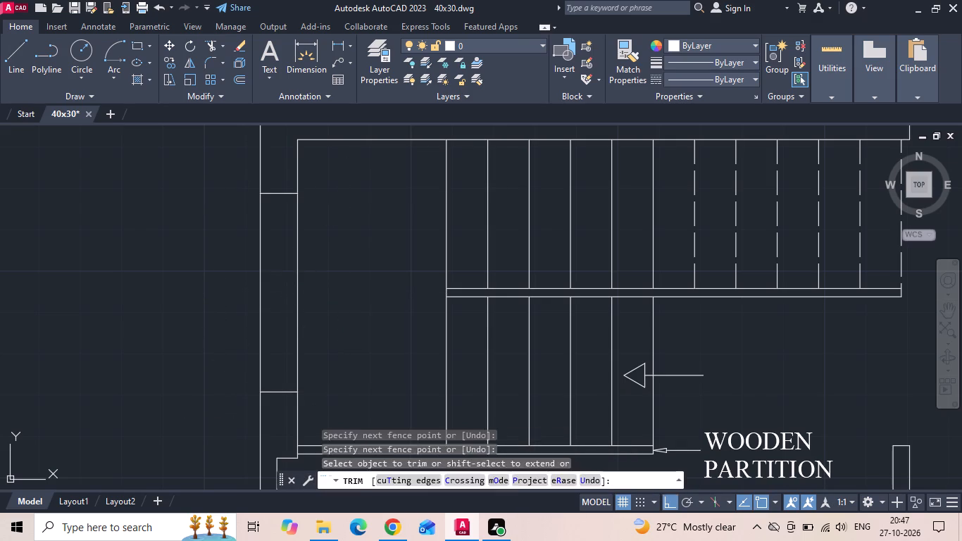
Copy the staircase's inner west wall line westward at distances of 4 and 5 inches for the window glazing.
click(297, 252)
right_click(297, 252)
click(331, 266)
drag(385, 280, 369, 281)
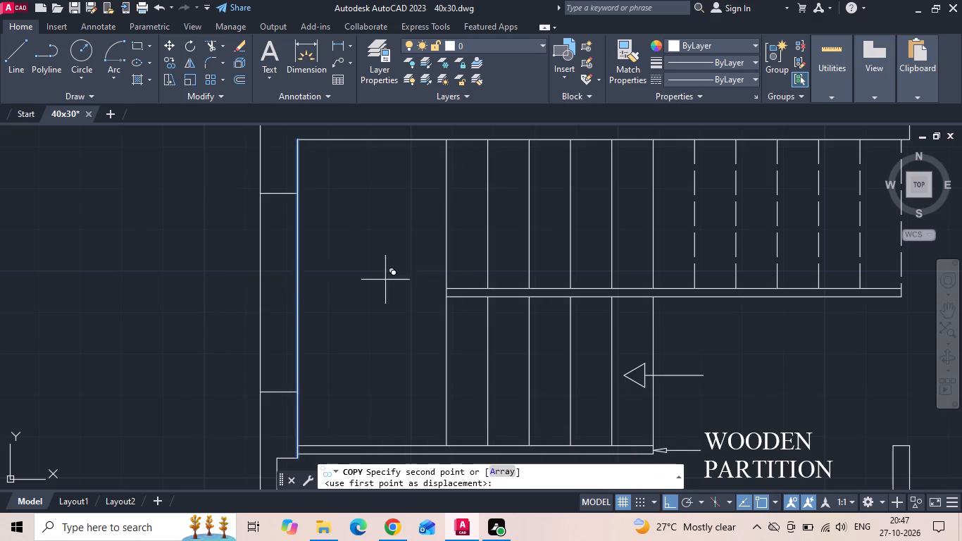
text(4 5)
key(space)
key(Escape)
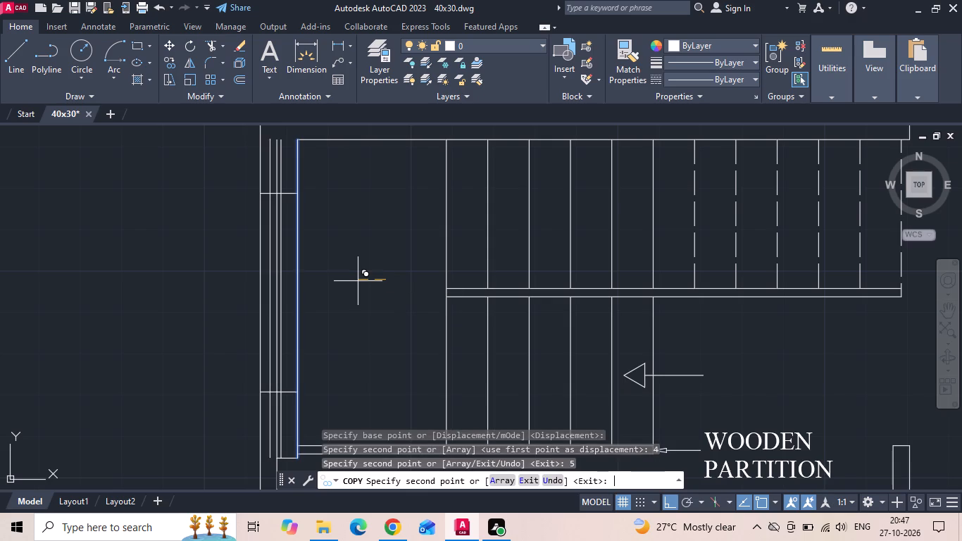
Trim the copied glazing lines beyond the window's north and south jambs.
text(TR)
key(space)
click(282, 175)
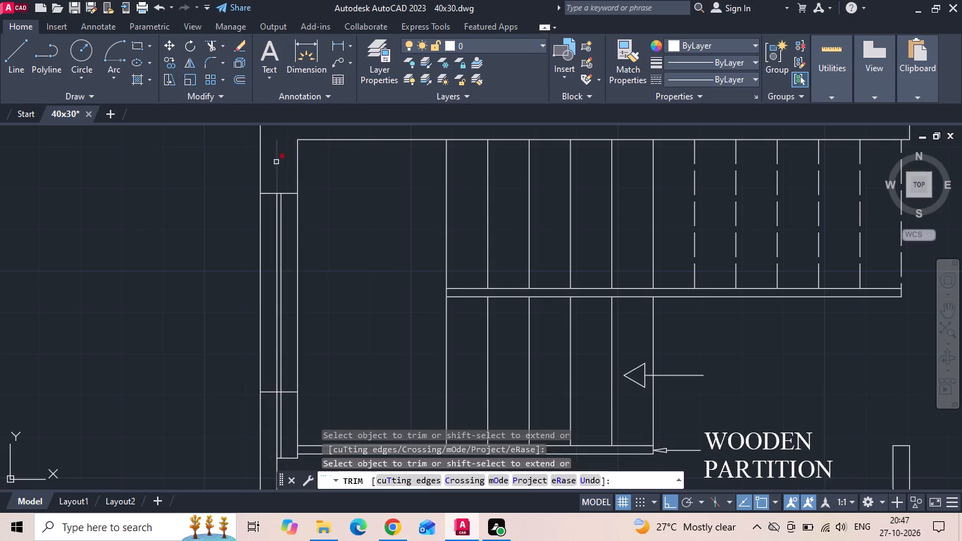
click(276, 160)
click(279, 421)
click(276, 417)
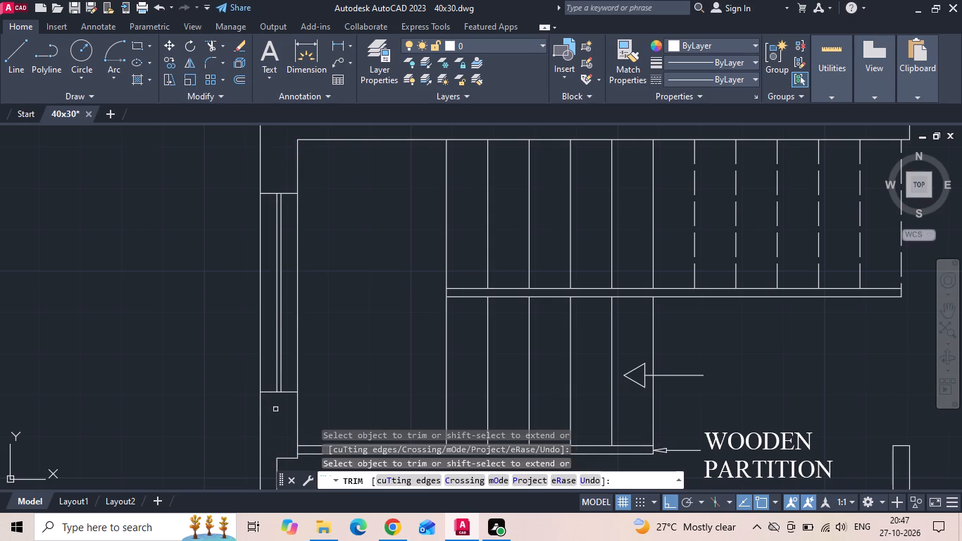
key(Escape)
Copy the finished staircase window to the same wall in the duplicate first floor plan and the second floor plan, using the staircase's northwest inner corner.
drag(238, 158, 248, 251)
click(327, 415)
right_click(327, 413)
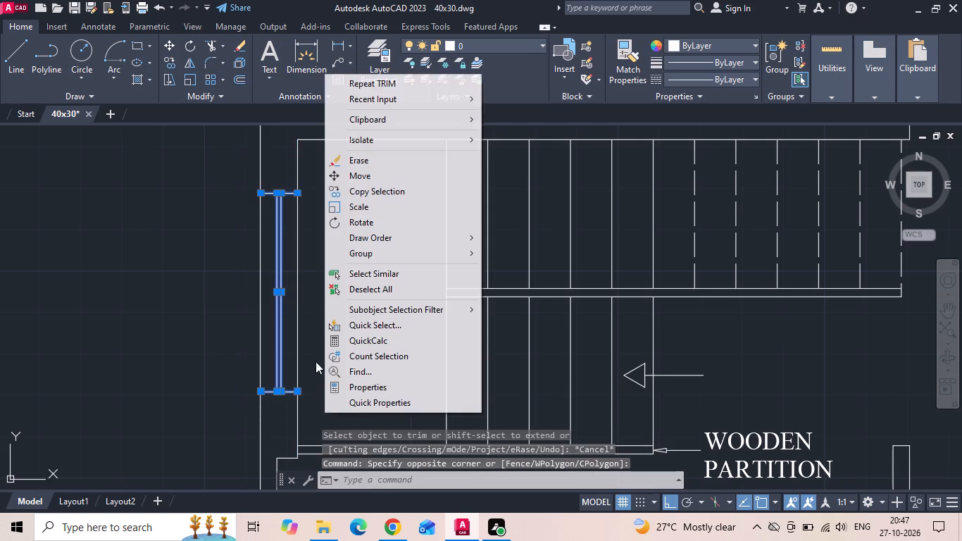
click(354, 185)
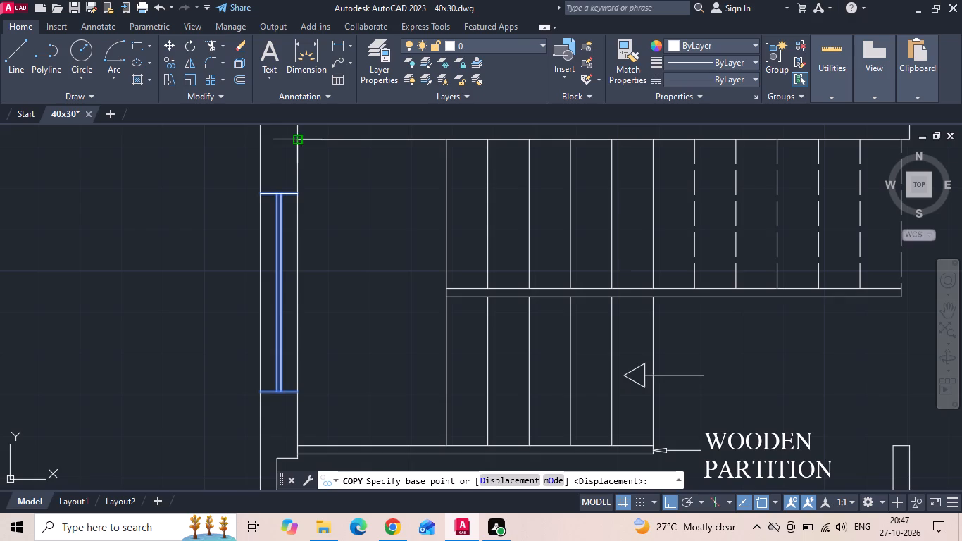
click(299, 142)
scroll(254, 251, down, 4)
scroll(652, 251, up, 3)
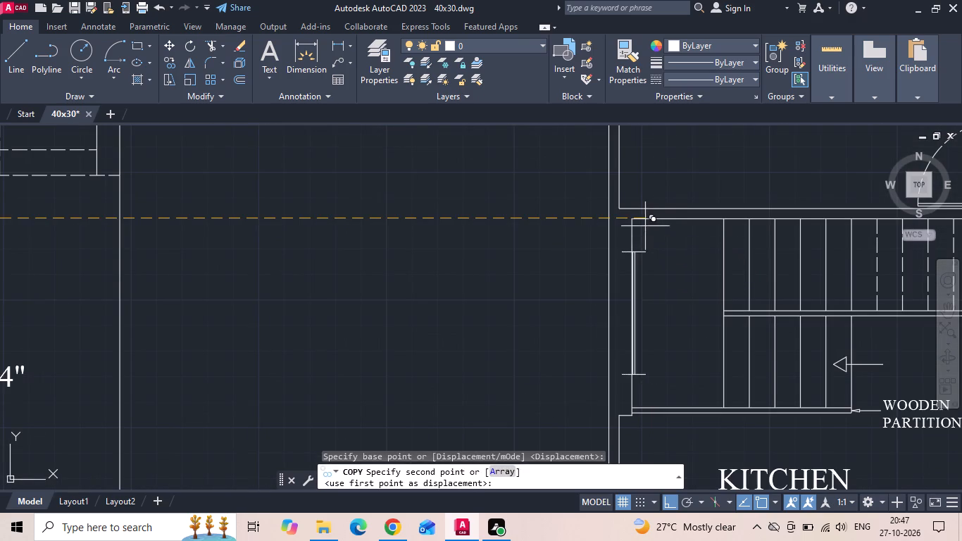
click(634, 219)
scroll(249, 282, down, 5)
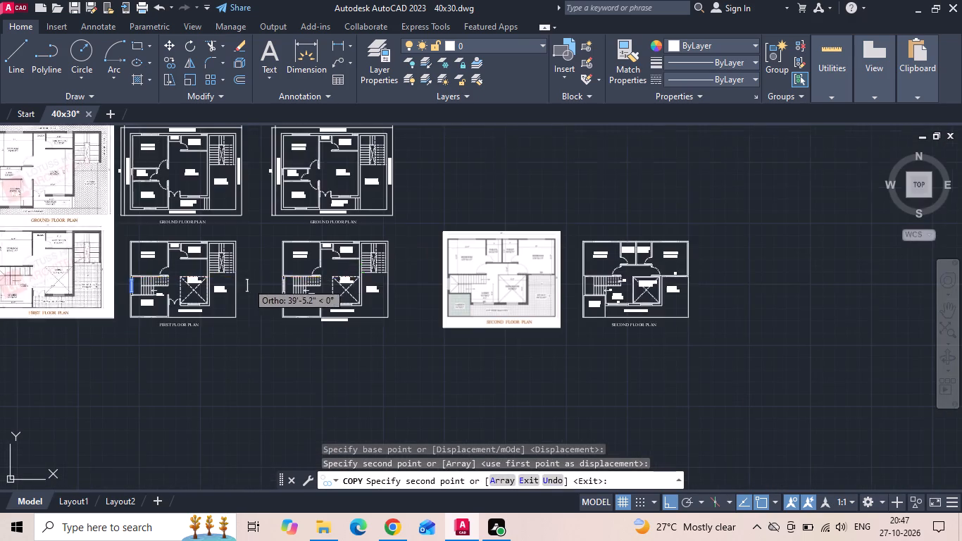
scroll(654, 280, up, 2)
scroll(482, 287, up, 3)
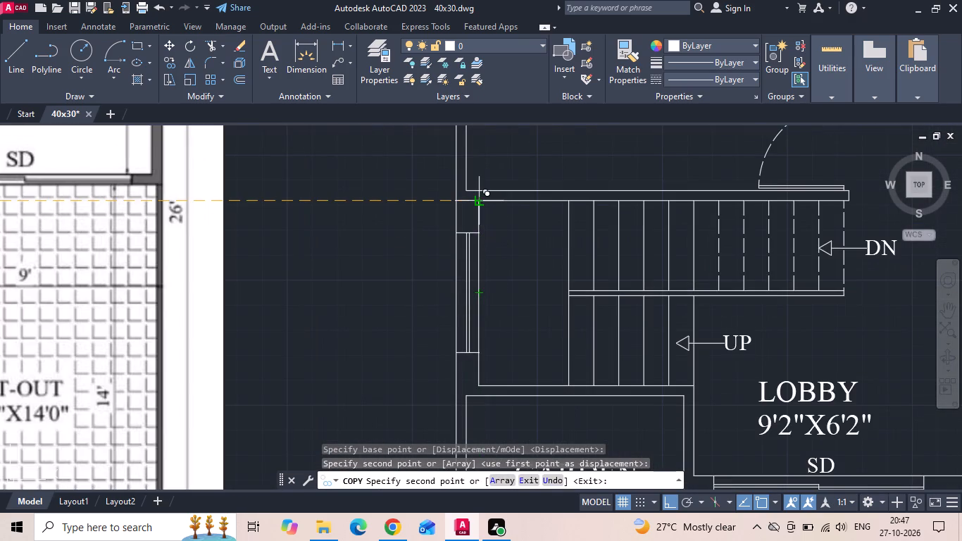
click(482, 203)
key(Escape)
Move the second floor reference image horizontally to the west side of the ground and first floor reference image.
scroll(508, 213, down, 4)
click(472, 341)
click(434, 247)
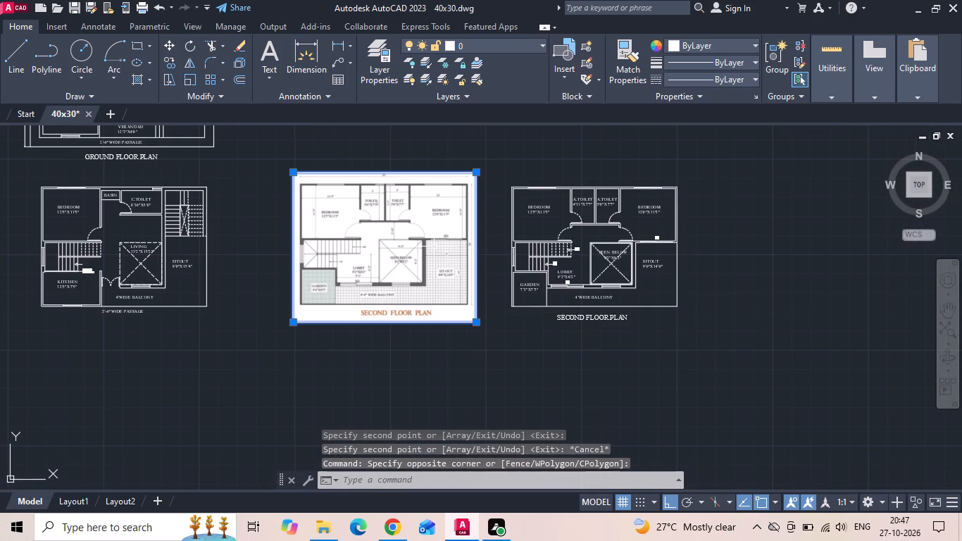
scroll(434, 247, down, 3)
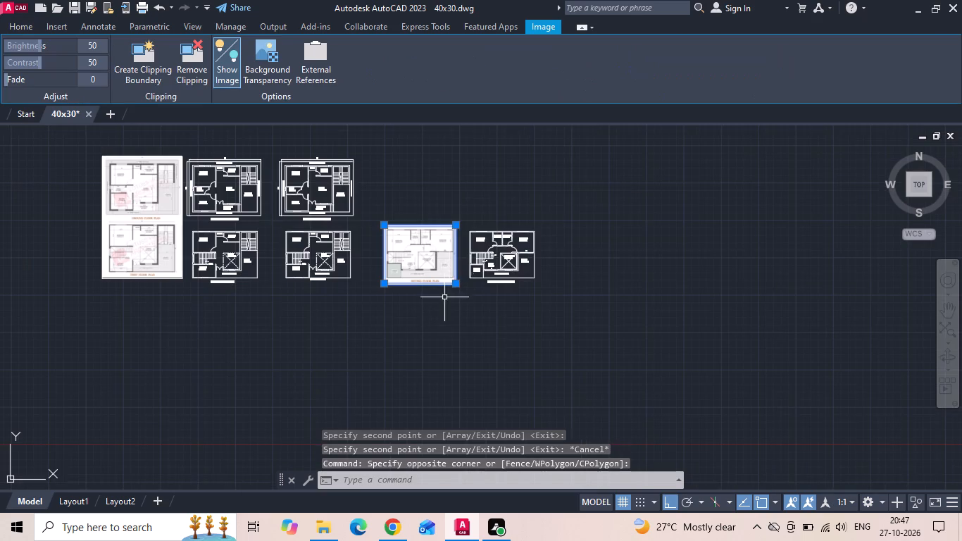
right_click(433, 311)
click(480, 261)
drag(458, 356, 427, 361)
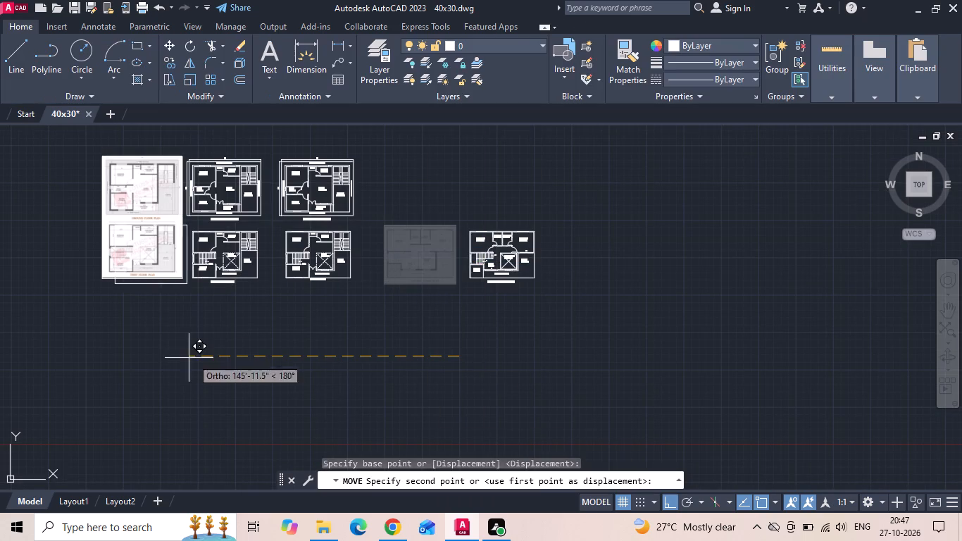
click(98, 355)
Move the second floor plan with its title horizontally west, close beside the duplicate first floor plan.
drag(455, 323, 475, 295)
click(605, 204)
right_click(605, 204)
click(609, 280)
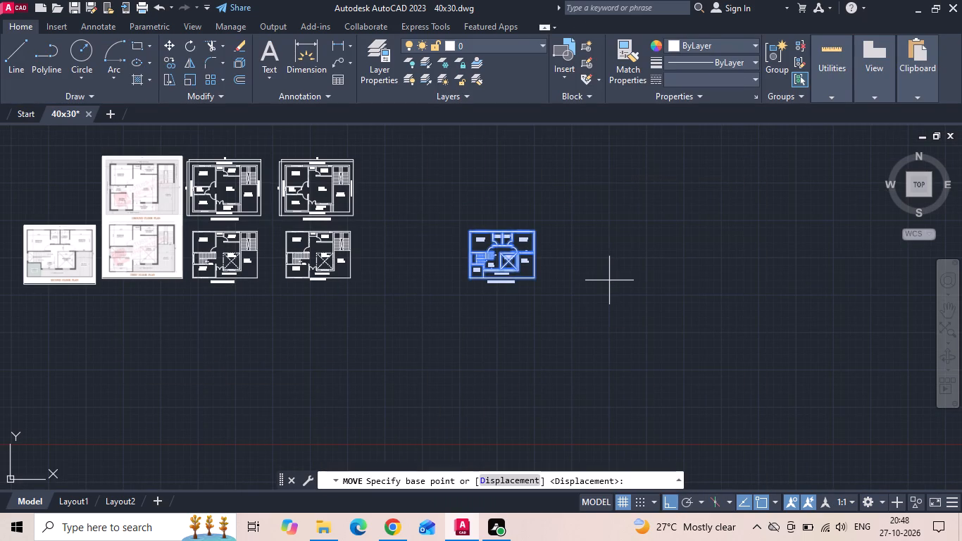
scroll(458, 225, up, 4)
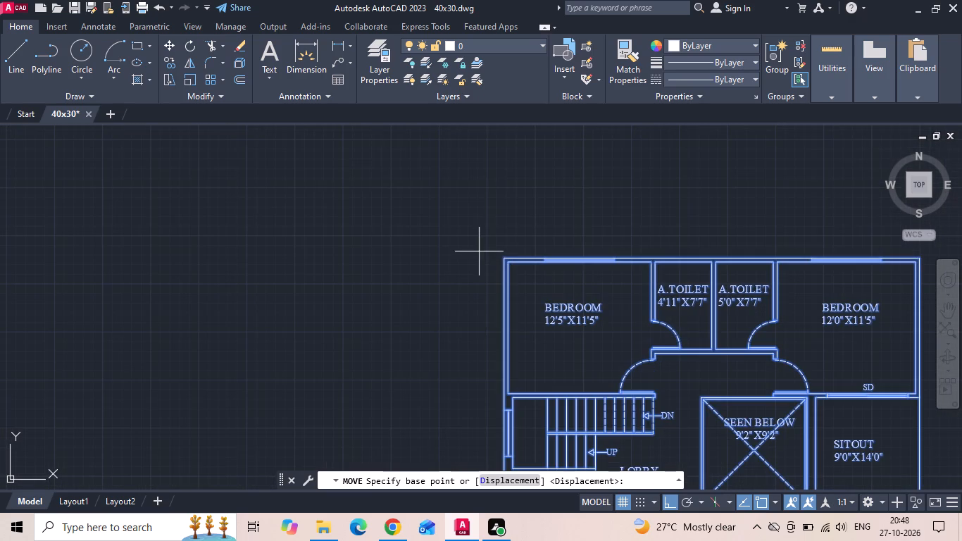
click(500, 260)
scroll(600, 270, down, 2)
scroll(249, 281, up, 2)
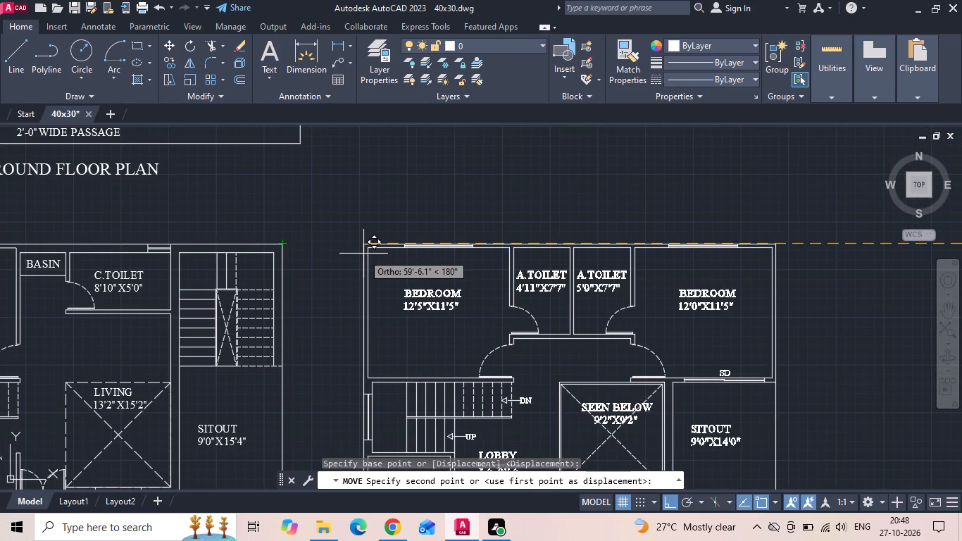
click(363, 254)
Move the duplicate ground and first floor plans together horizontally west, closer to the original plans.
scroll(539, 225, down, 3)
middle_drag(465, 247, 476, 295)
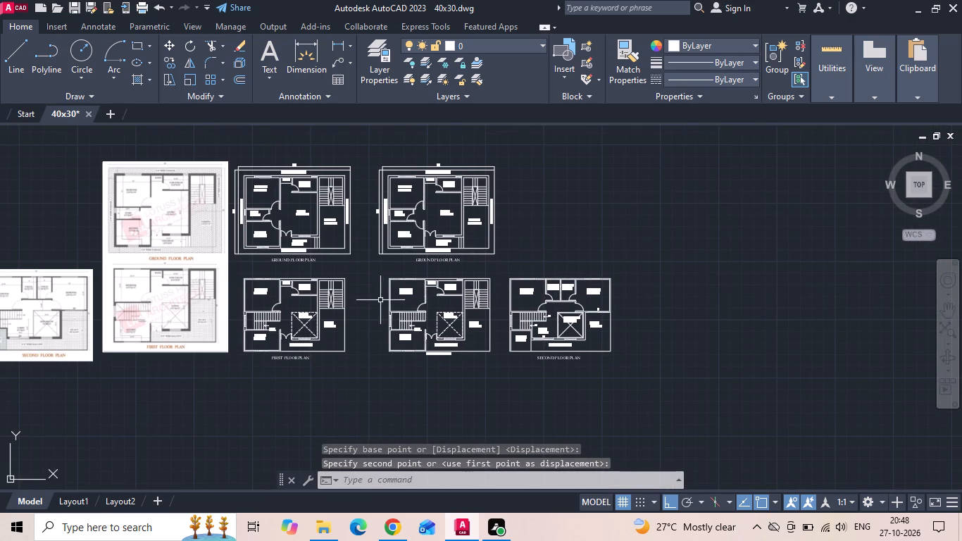
drag(377, 266, 392, 326)
click(498, 404)
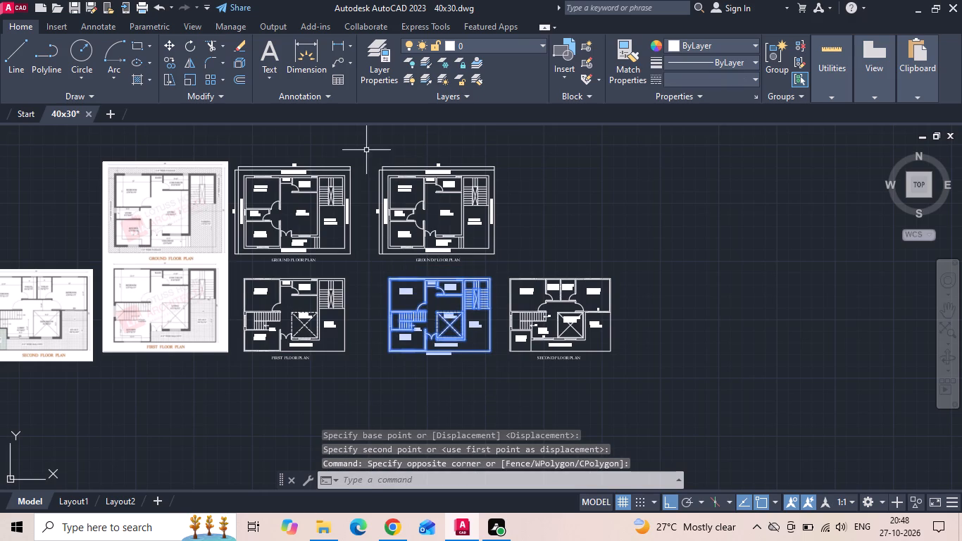
drag(364, 150, 360, 175)
click(504, 267)
right_click(504, 267)
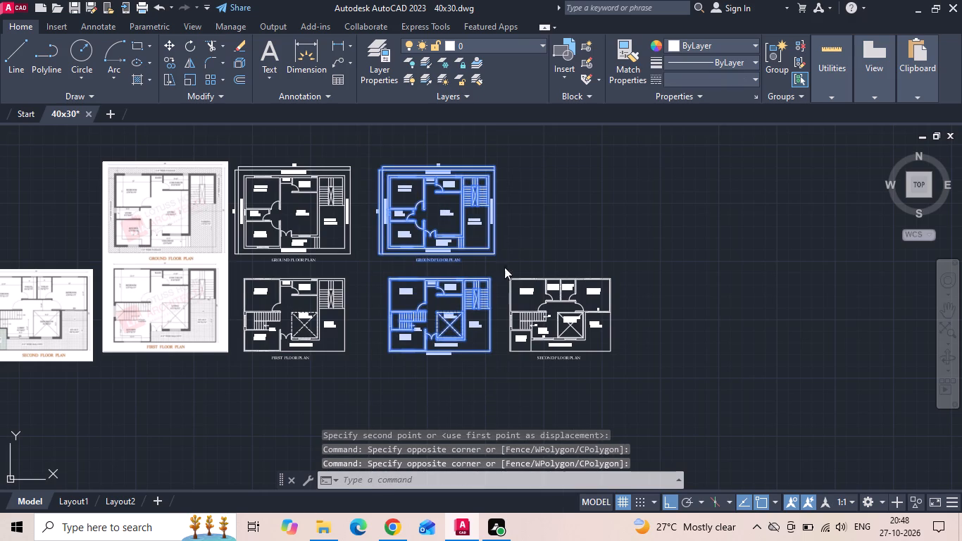
click(517, 277)
scroll(347, 153, up, 3)
scroll(434, 238, up, 1)
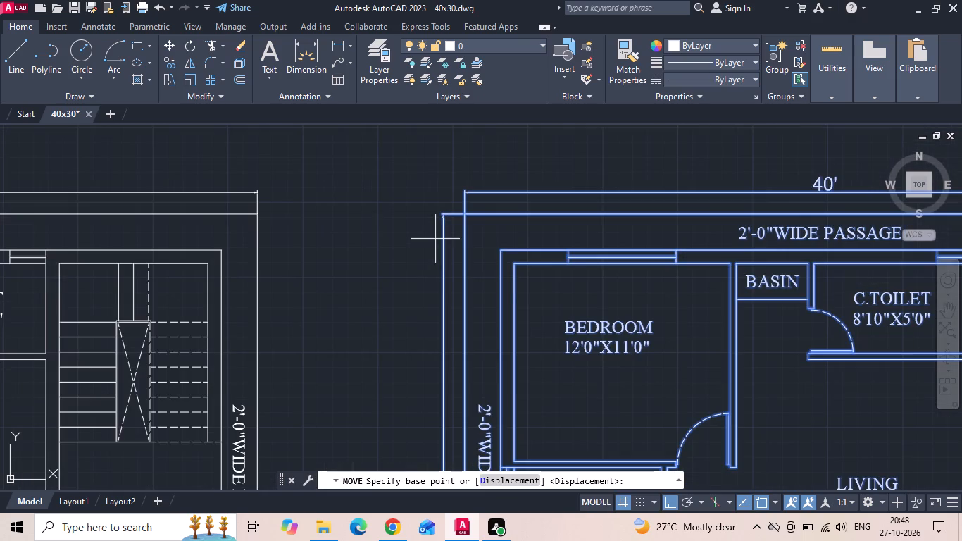
scroll(500, 244, down, 2)
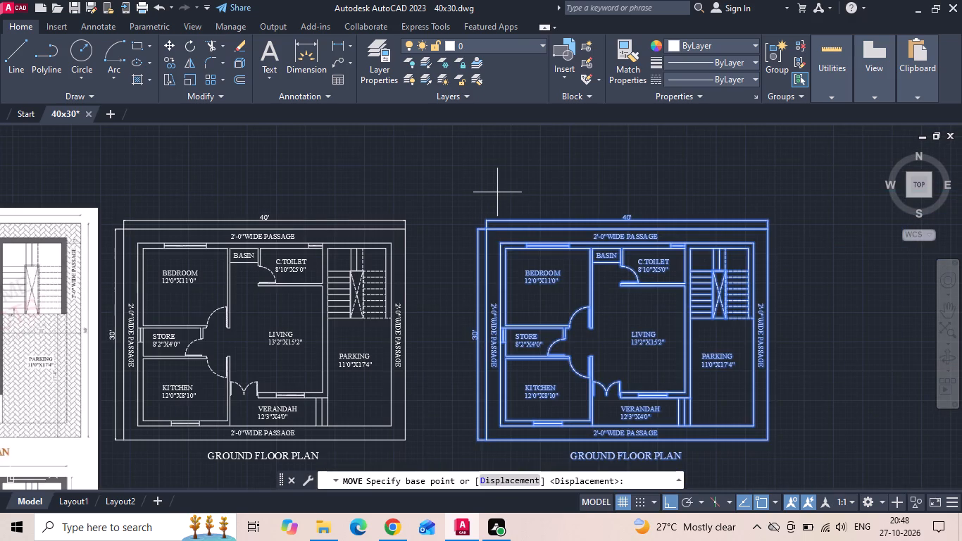
scroll(477, 234, up, 2)
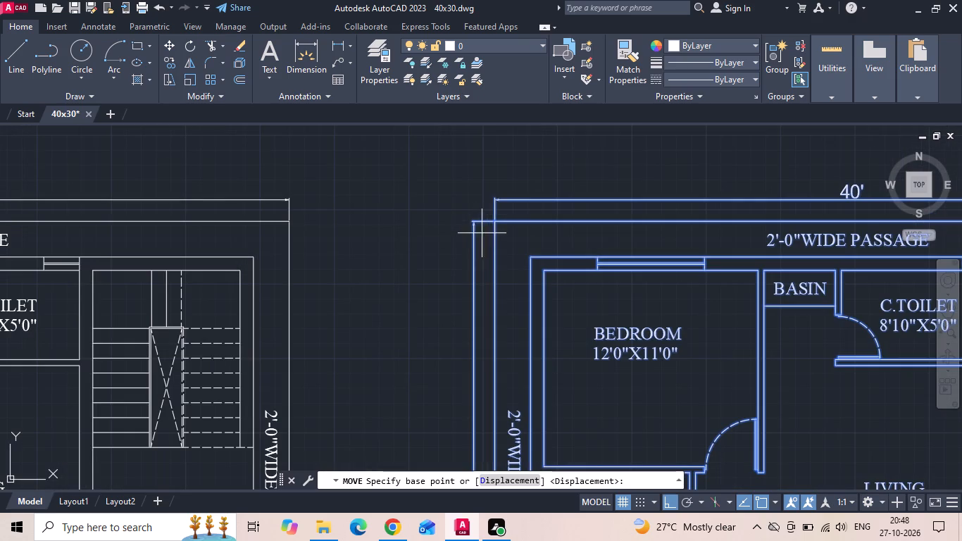
click(492, 223)
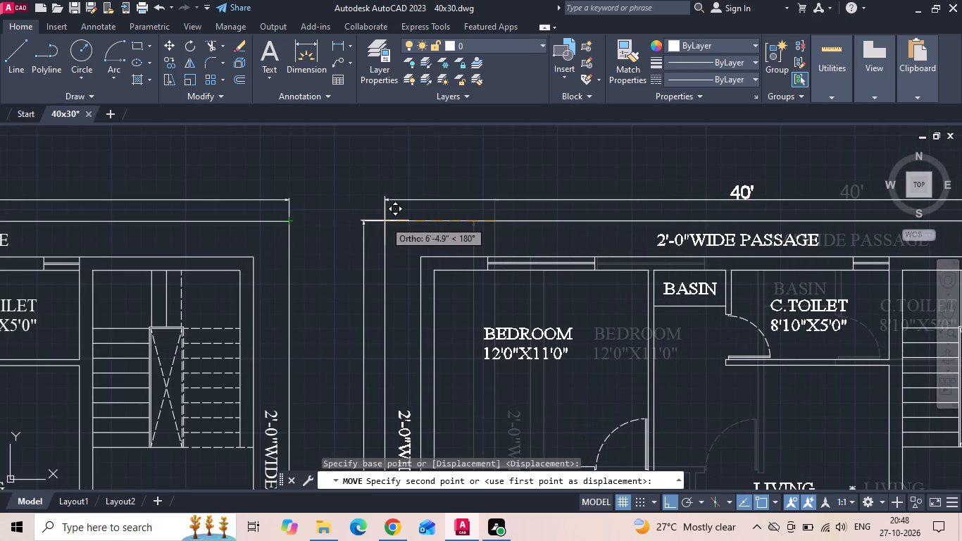
click(396, 220)
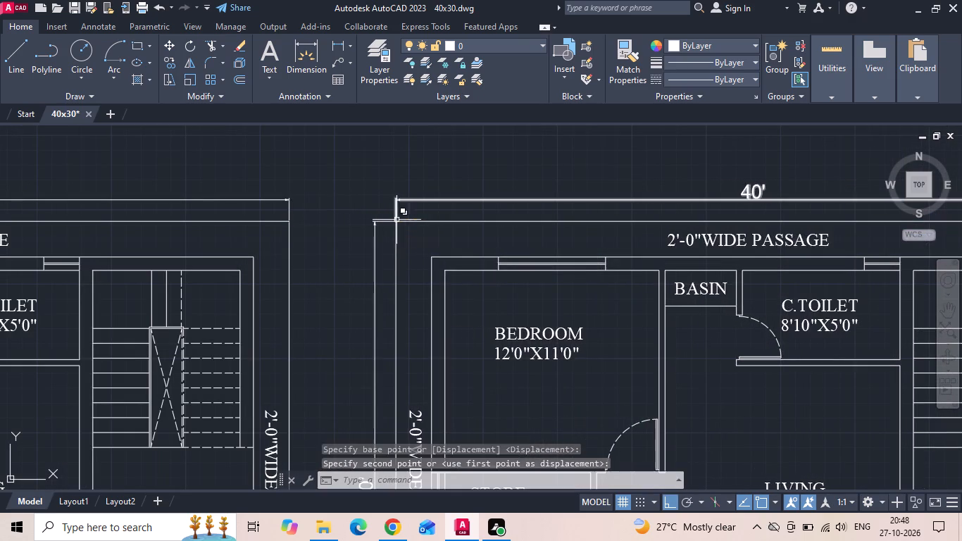
Move the duplicate first floor plan slightly west with Ortho off, aligning it beneath the duplicate ground floor plan.
scroll(426, 178, down, 3)
middle_drag(426, 325, 439, 242)
drag(433, 267, 436, 288)
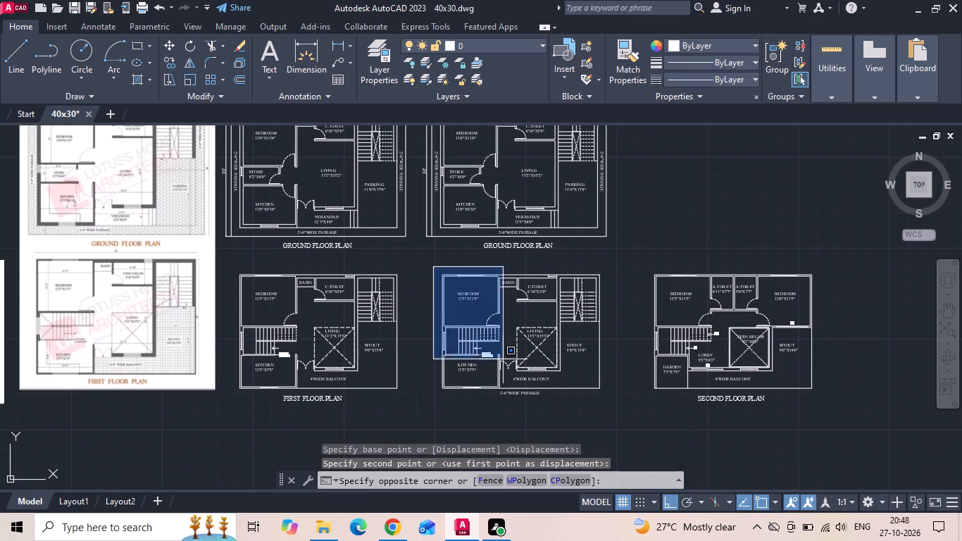
click(616, 413)
right_click(627, 254)
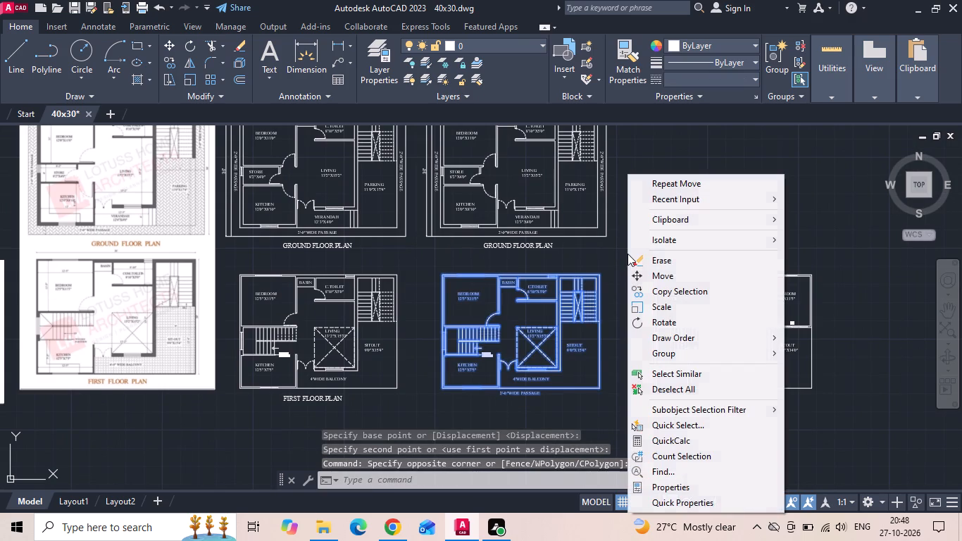
click(635, 273)
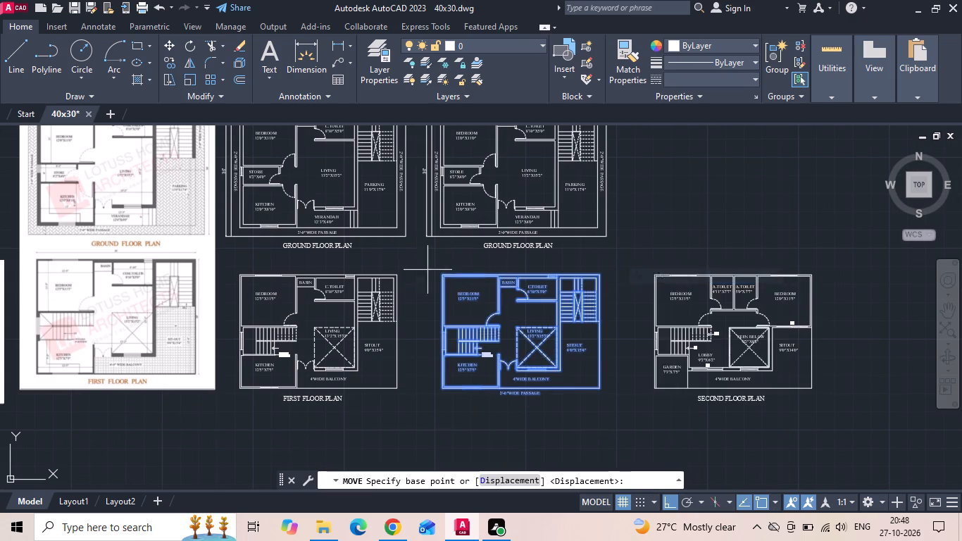
scroll(383, 257, up, 2)
click(530, 303)
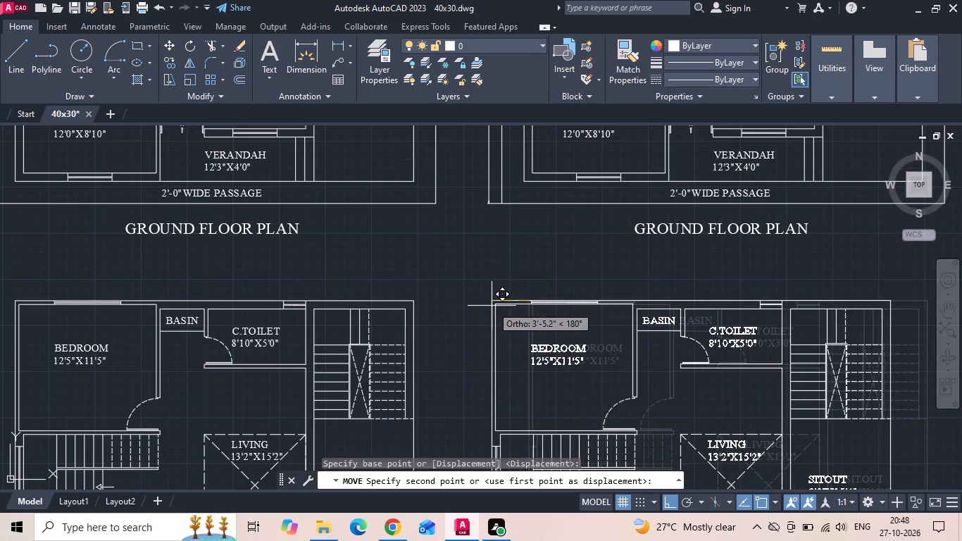
key(F8)
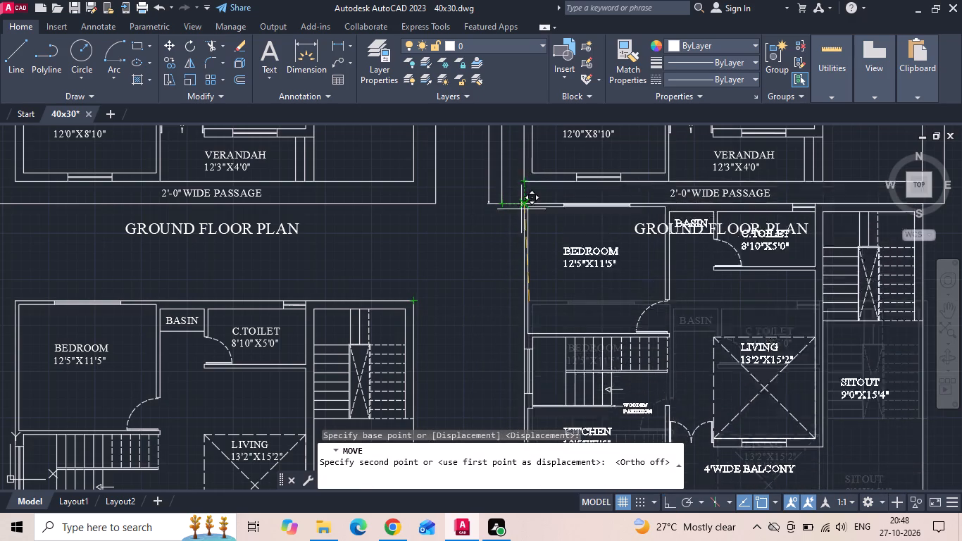
click(521, 299)
scroll(511, 297, down, 3)
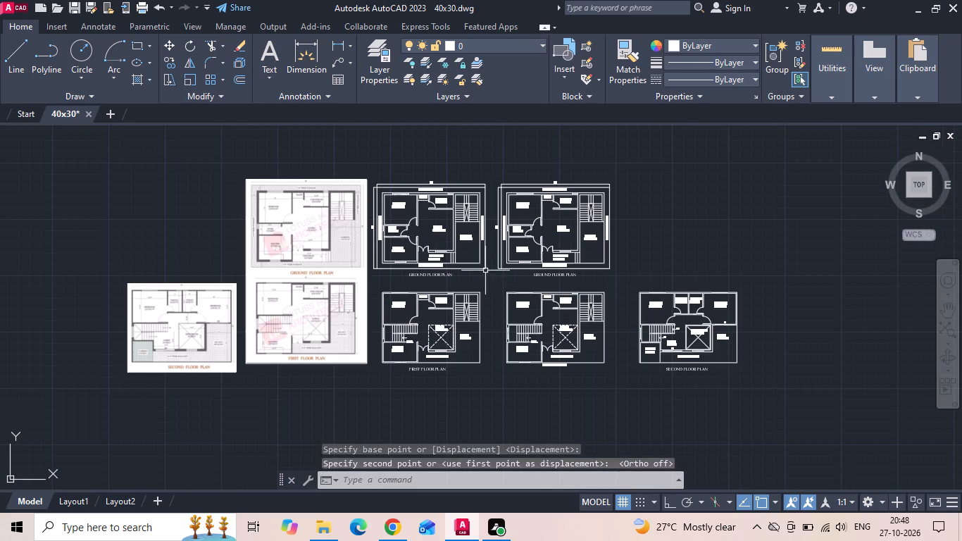
Move the second floor plan with its title slightly west, level with the top wall of the duplicate first floor plan.
click(620, 285)
click(801, 394)
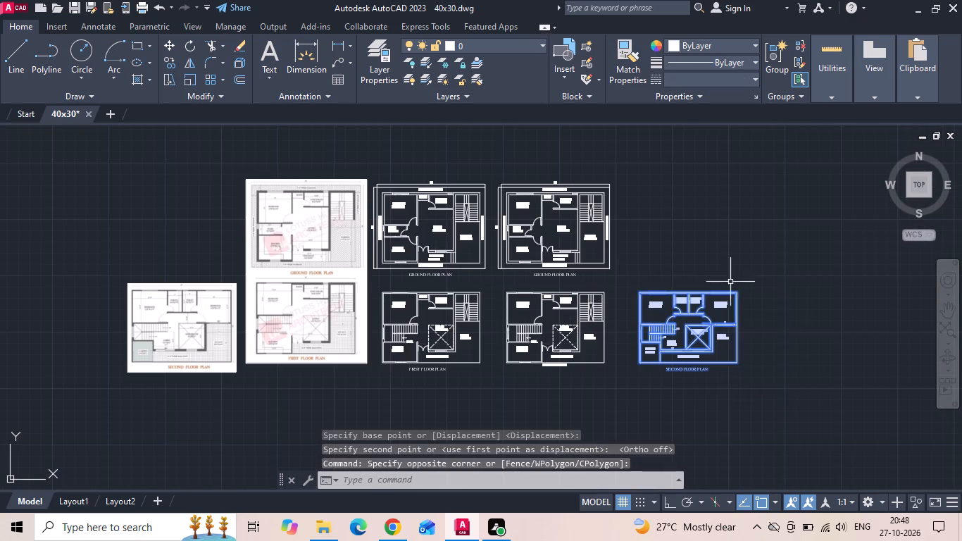
right_click(723, 267)
click(744, 276)
scroll(637, 299, up, 3)
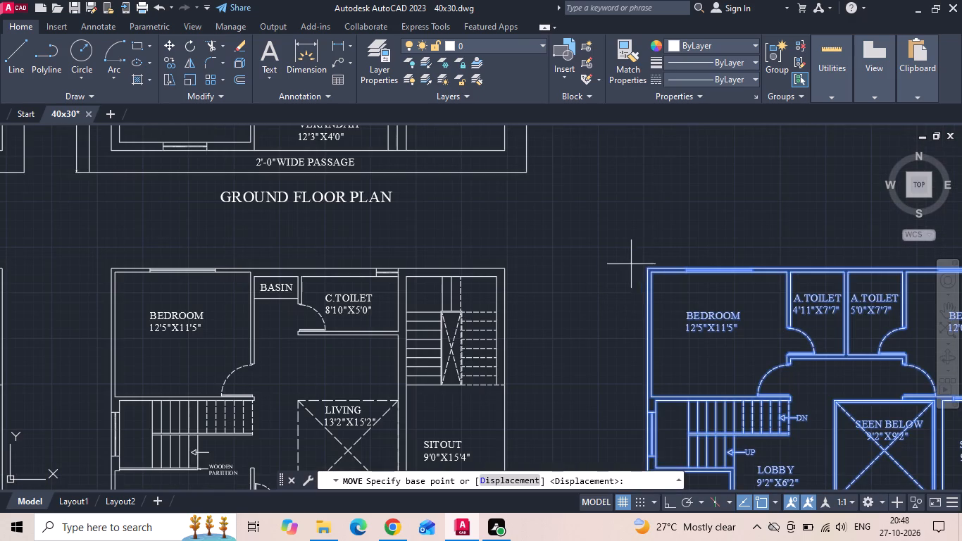
click(647, 267)
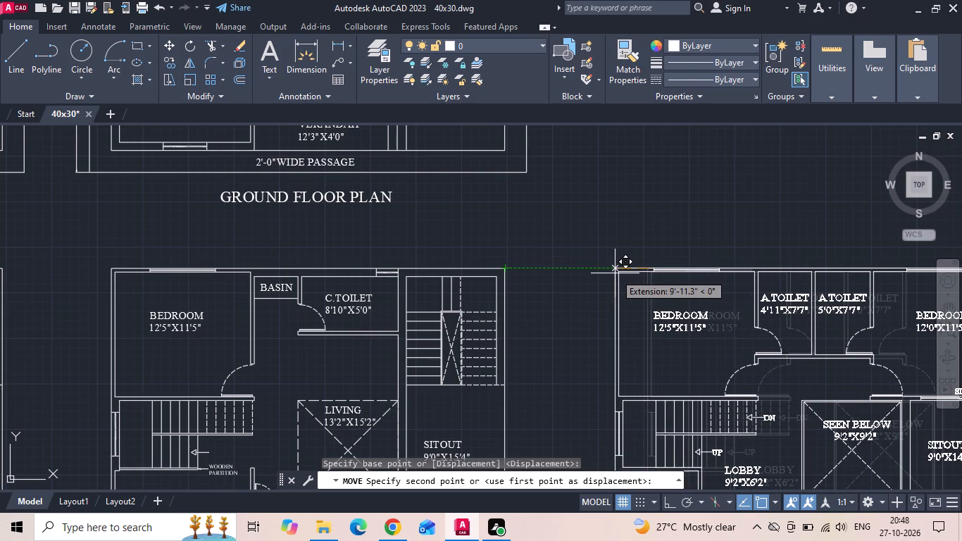
click(624, 274)
scroll(604, 242, down, 2)
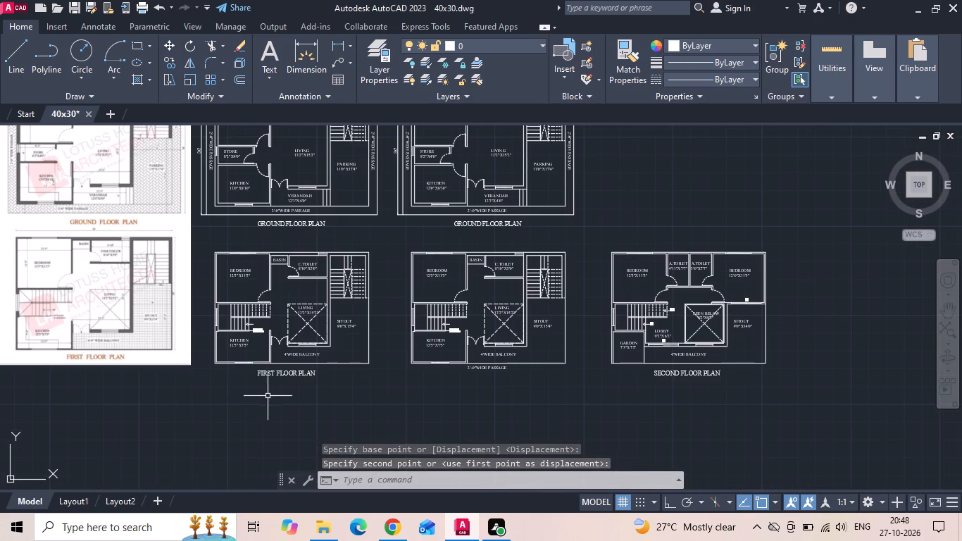
Copy the FIRST FLOOR PLAN title from the original plan to beneath the duplicate first floor plan.
click(258, 375)
right_click(258, 375)
click(310, 272)
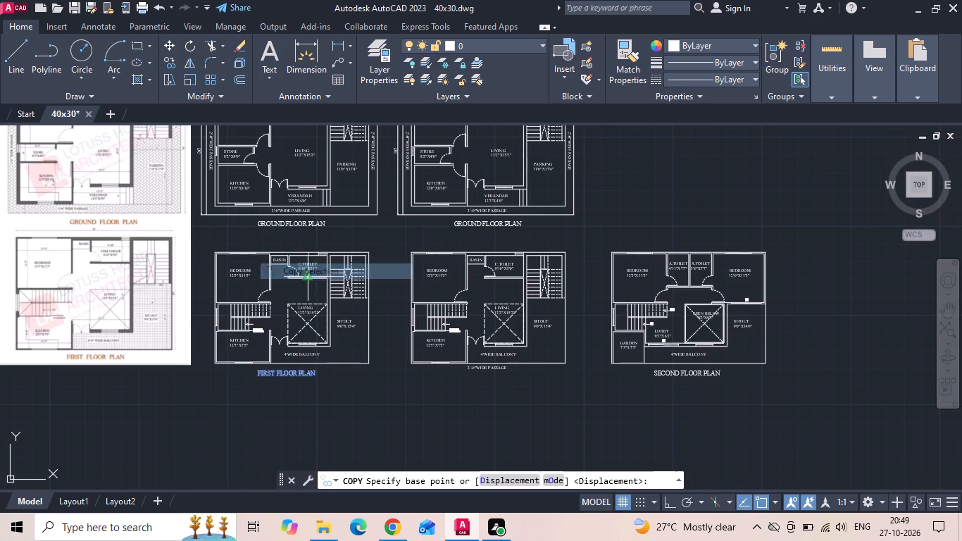
drag(308, 428, 323, 432)
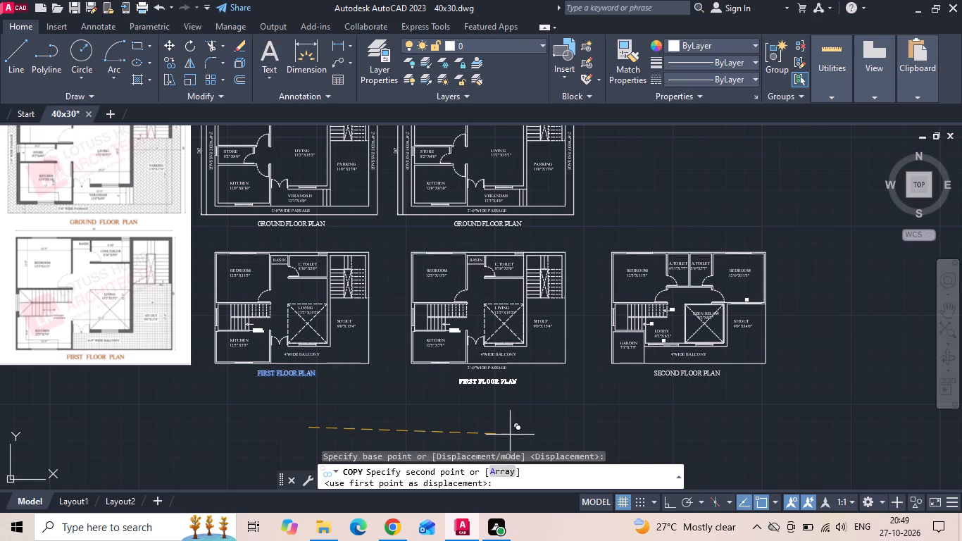
click(510, 435)
key(Escape)
Copy the second floor plan with its title horizontally to the east of the original, with Ortho on.
drag(582, 416, 591, 402)
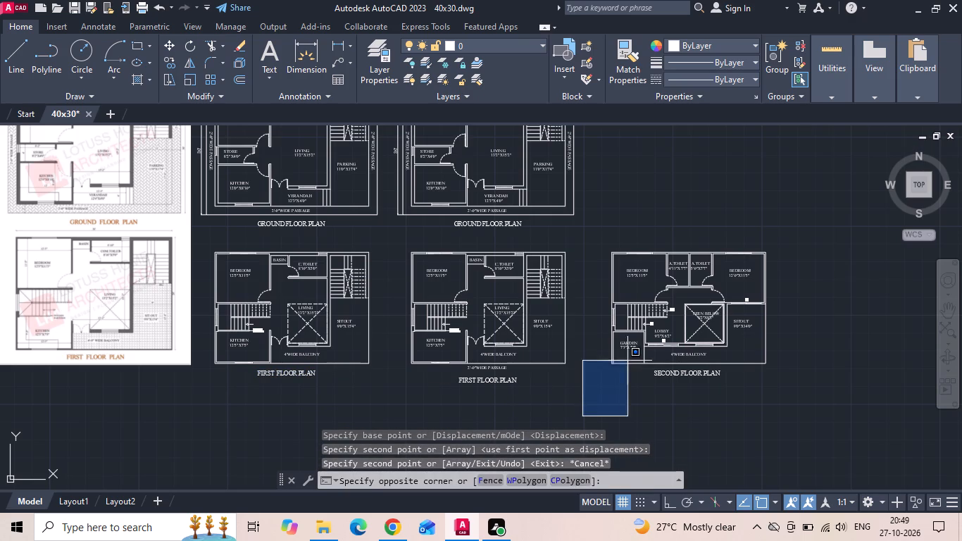
click(807, 229)
right_click(807, 229)
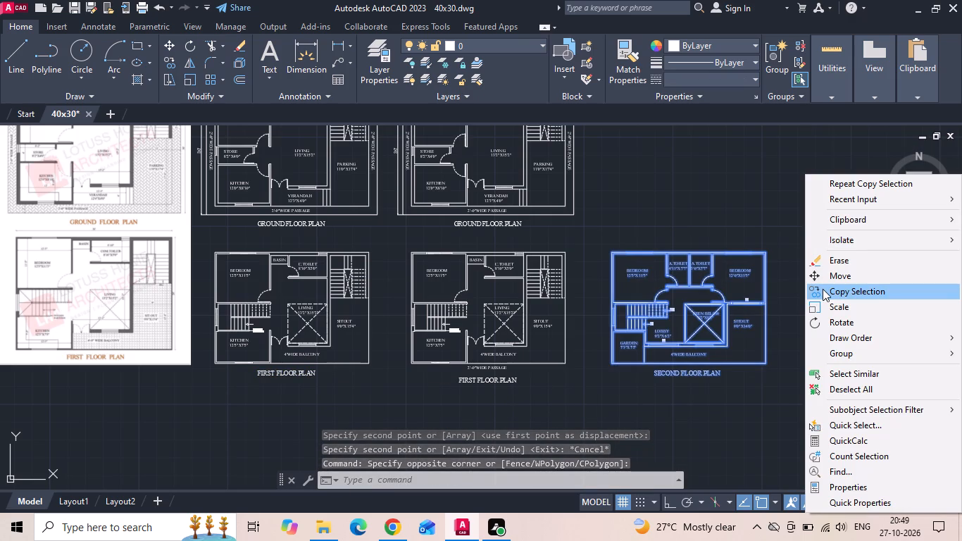
click(823, 289)
scroll(592, 264, up, 2)
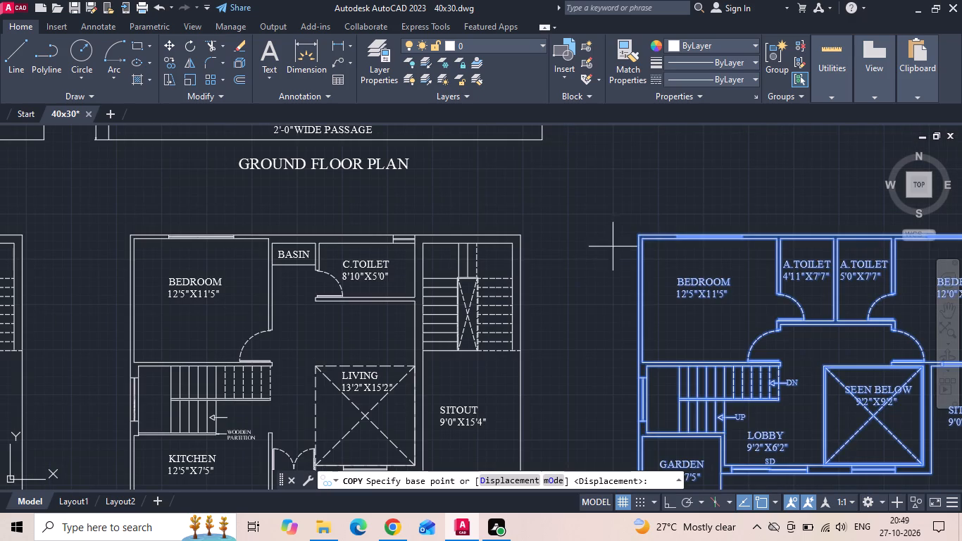
click(637, 235)
scroll(545, 266, down, 2)
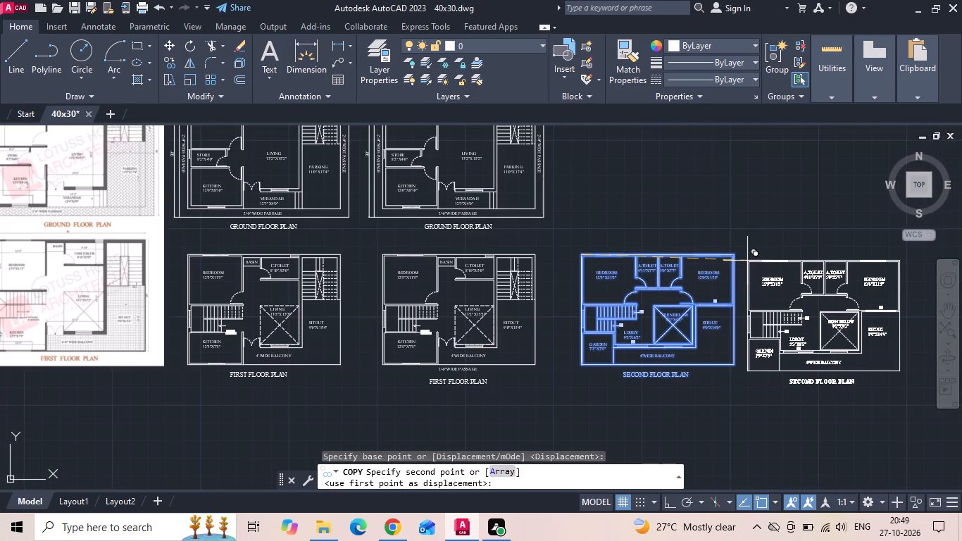
key(F8)
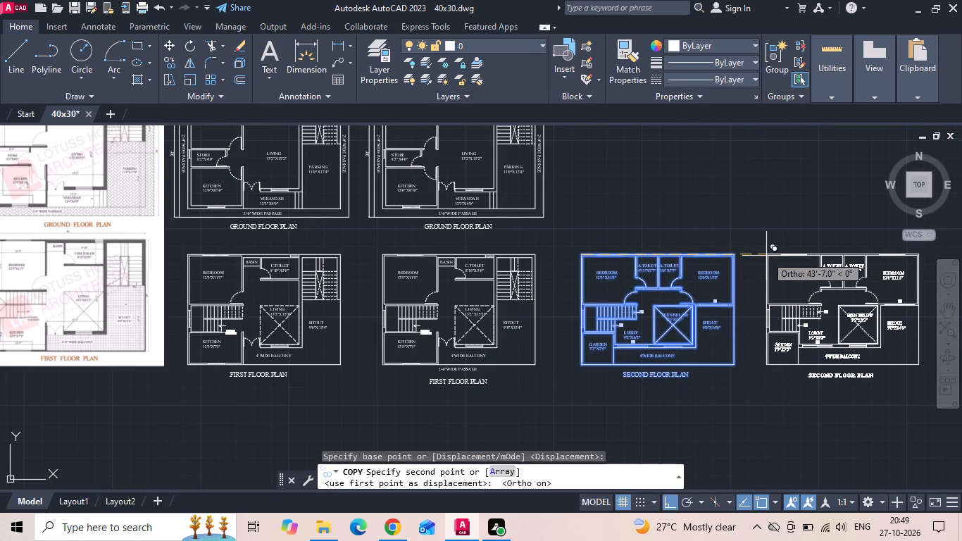
click(757, 255)
key(Escape)
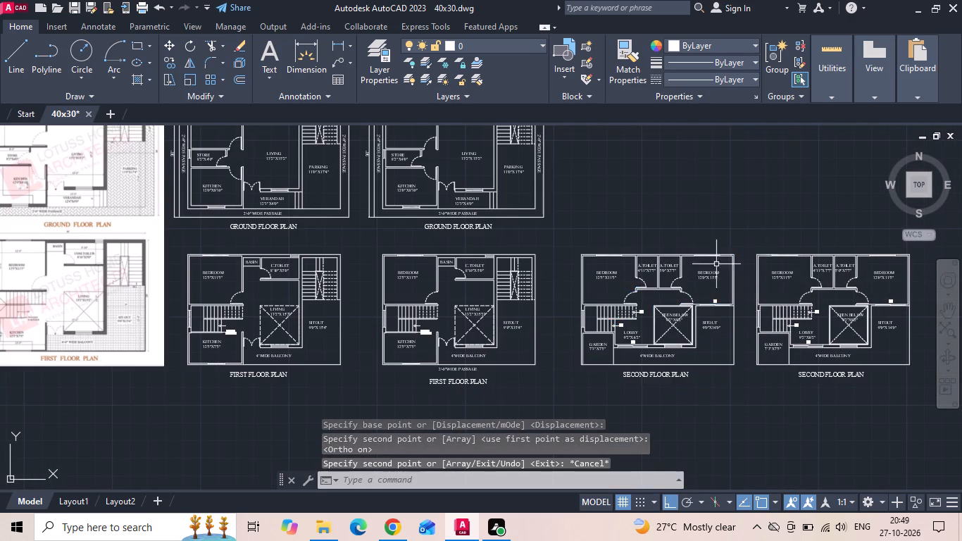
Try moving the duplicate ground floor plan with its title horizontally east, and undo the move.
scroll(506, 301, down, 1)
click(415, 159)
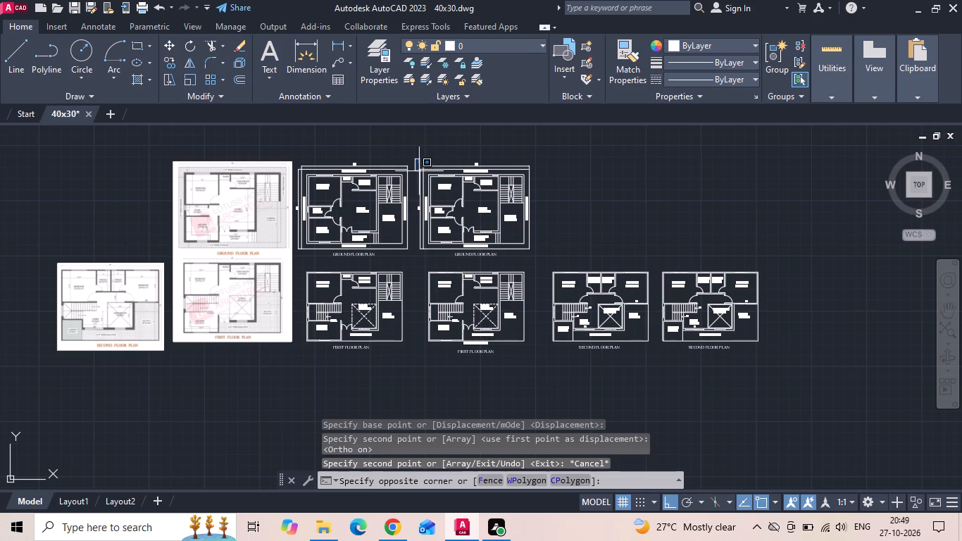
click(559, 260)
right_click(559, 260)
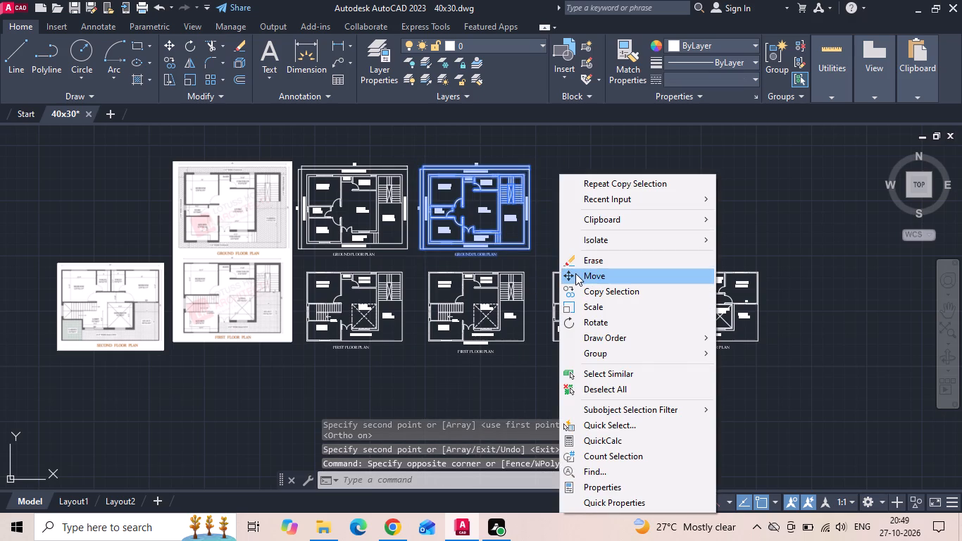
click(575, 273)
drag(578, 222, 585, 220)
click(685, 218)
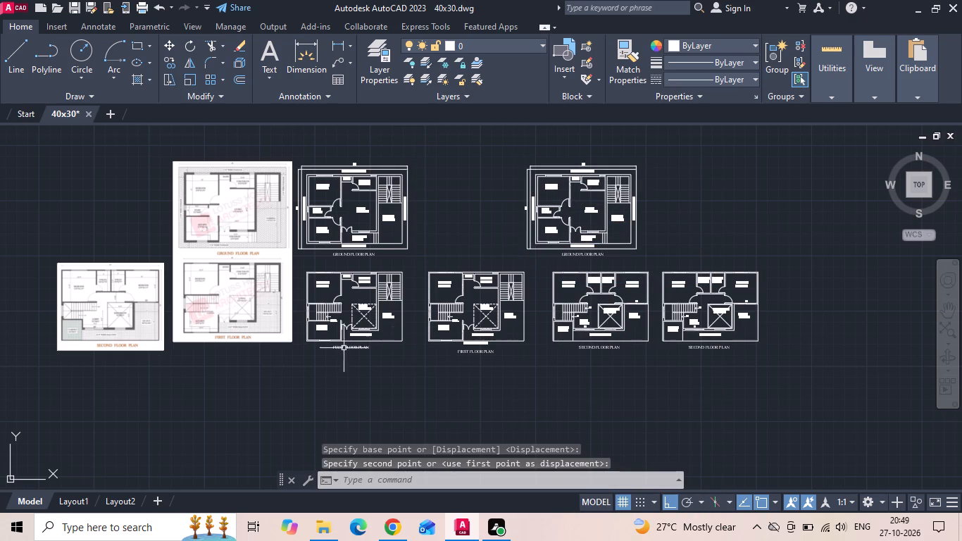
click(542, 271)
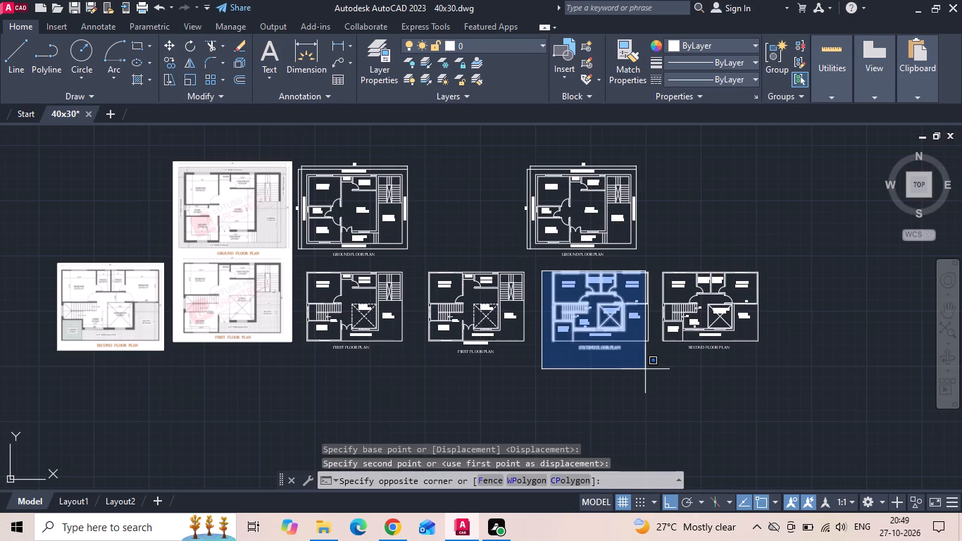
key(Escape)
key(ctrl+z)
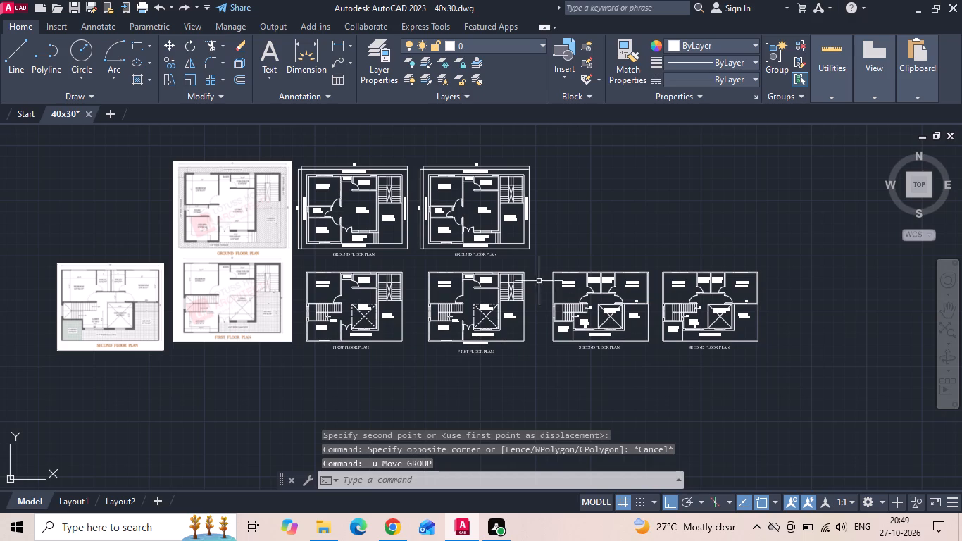
Move the original second floor plan with its title beneath the original first floor plan, aligning their west walls with Ortho off.
click(535, 265)
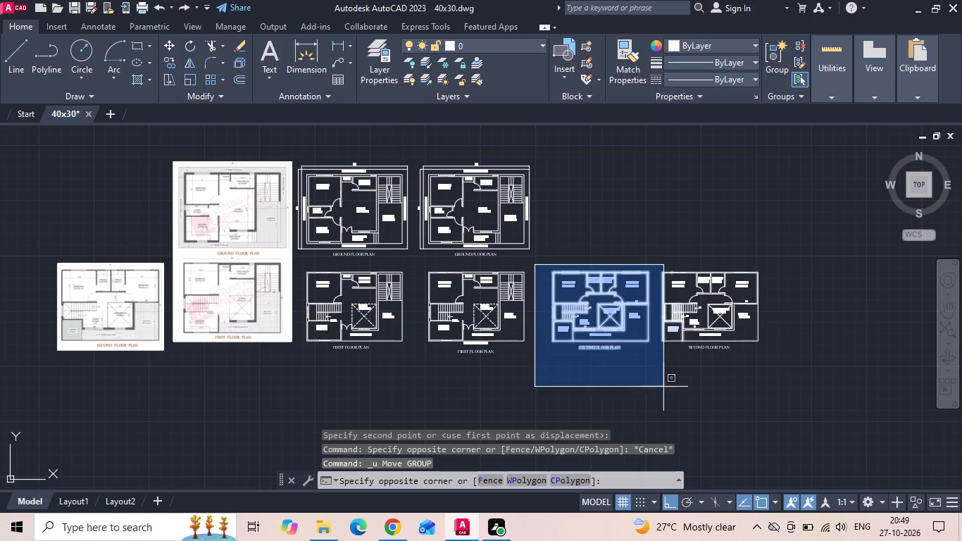
click(661, 391)
right_click(580, 244)
click(587, 280)
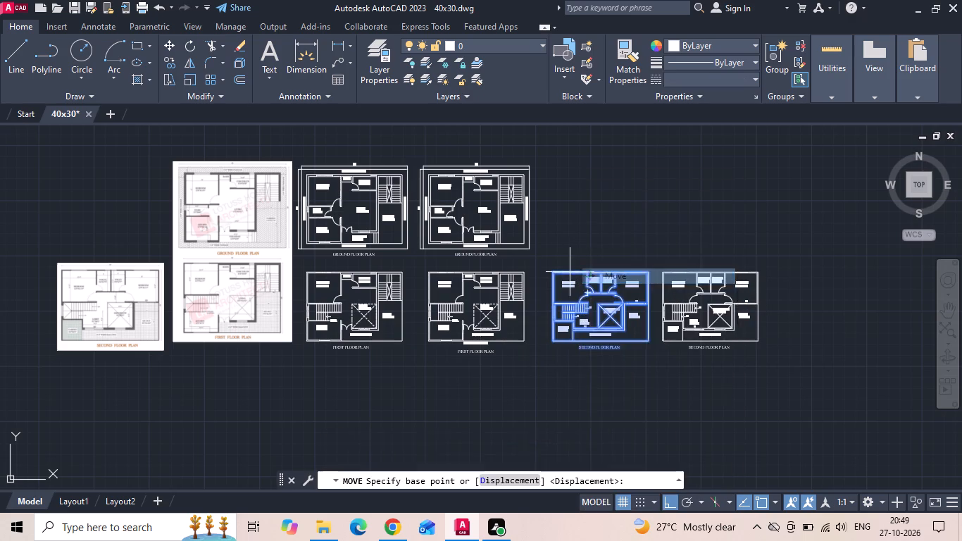
scroll(559, 273, up, 4)
click(528, 275)
scroll(564, 270, down, 4)
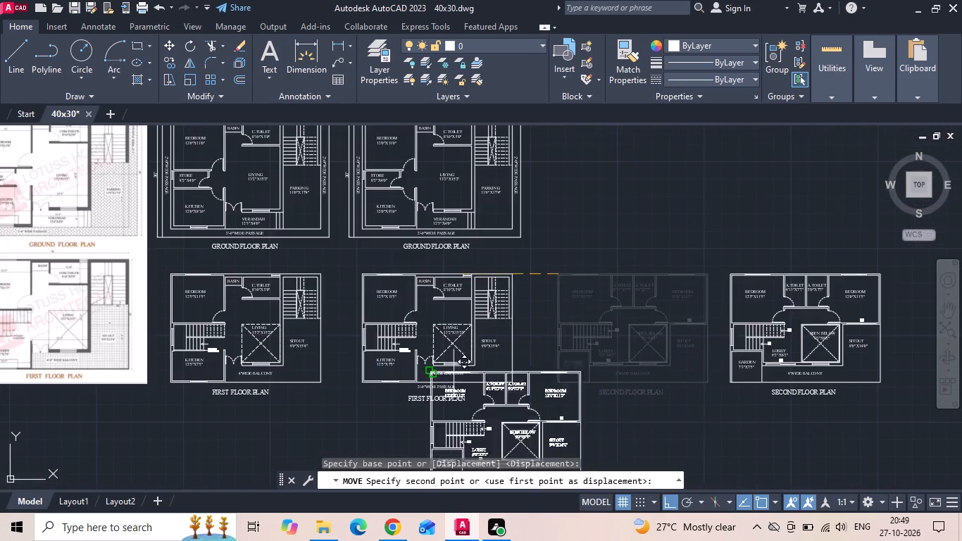
middle_drag(302, 409, 392, 341)
scroll(290, 340, up, 2)
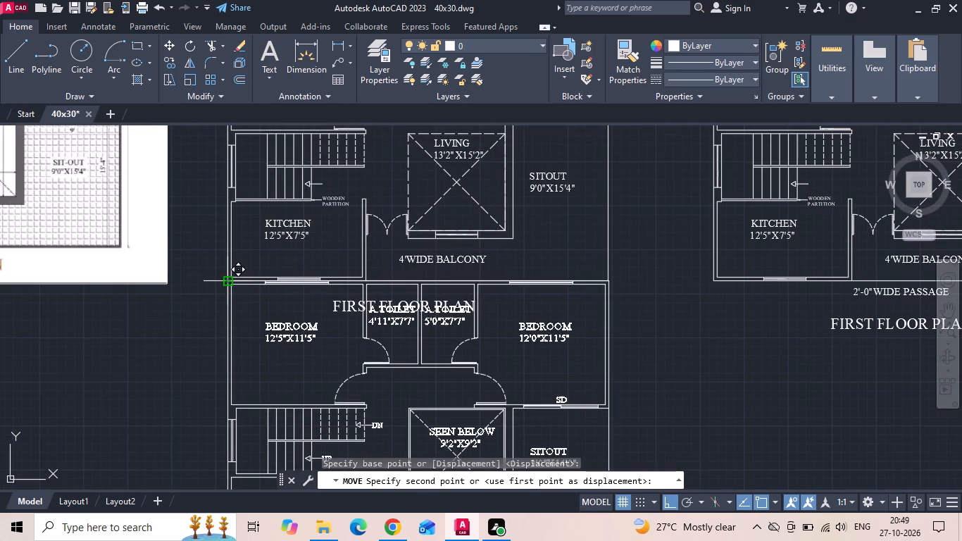
key(F8)
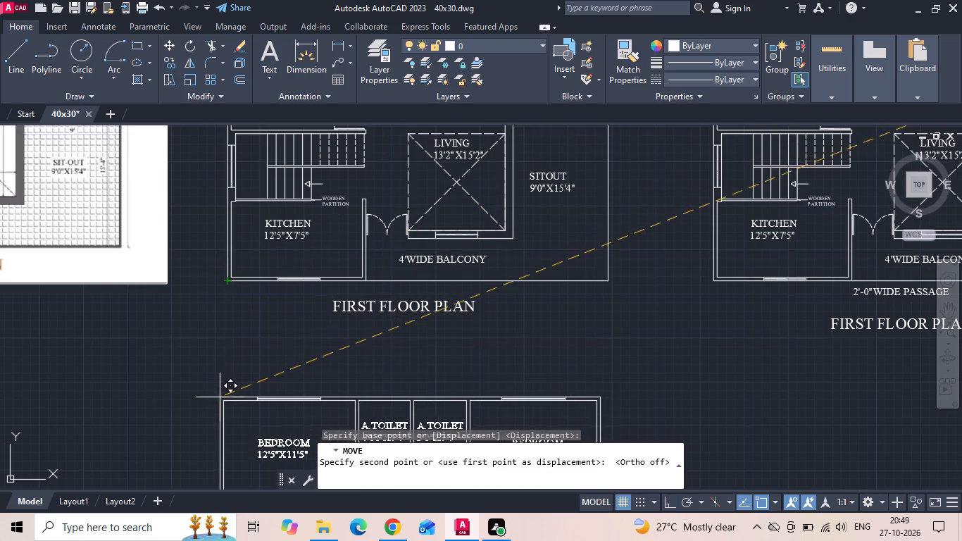
scroll(223, 397, down, 1)
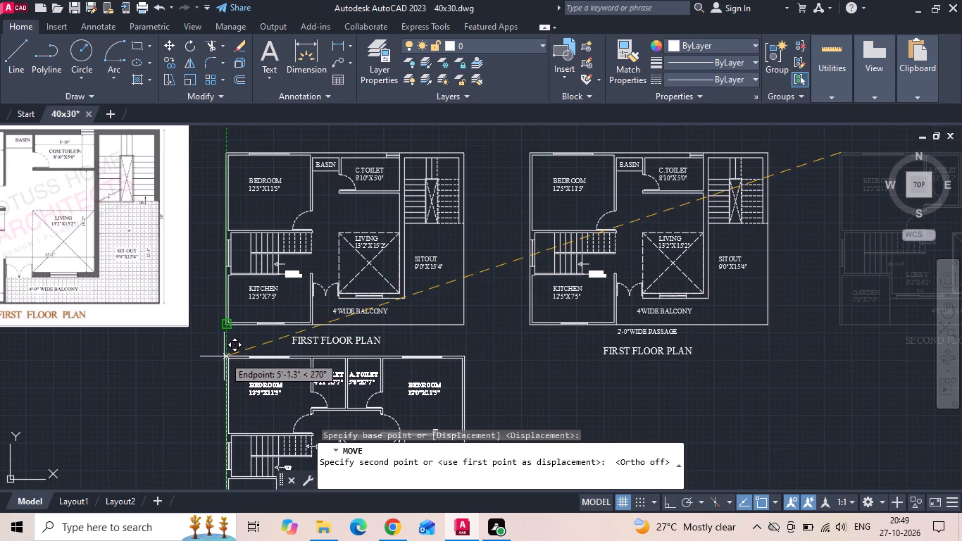
click(224, 355)
scroll(367, 381, down, 2)
key(Escape)
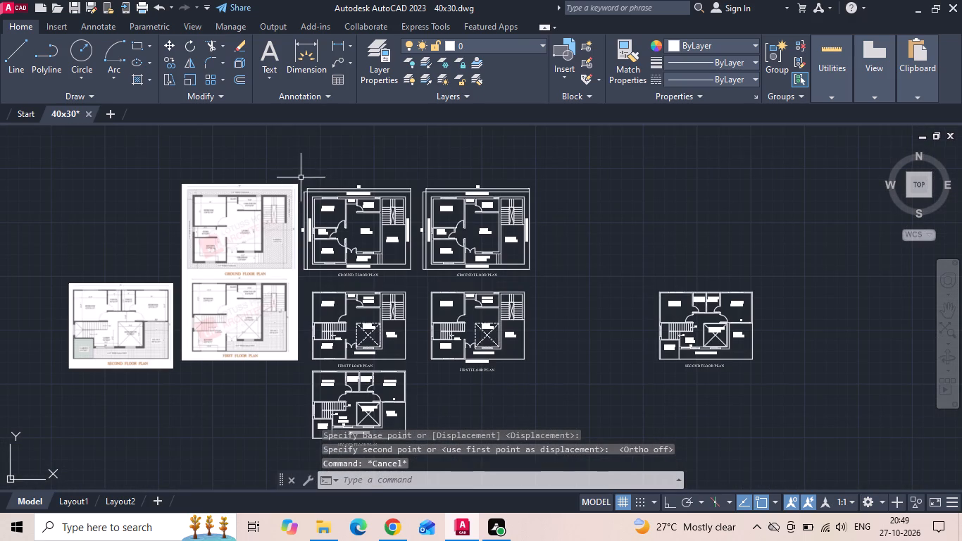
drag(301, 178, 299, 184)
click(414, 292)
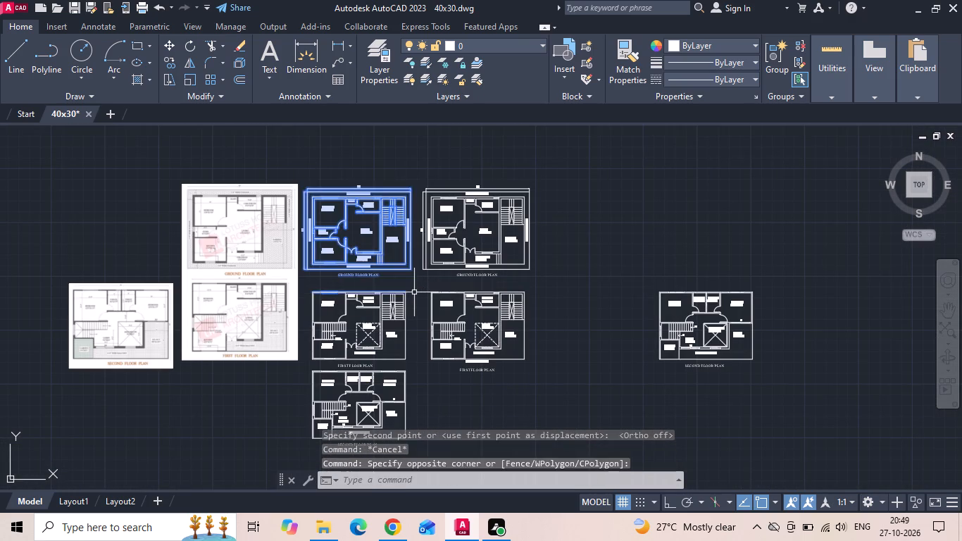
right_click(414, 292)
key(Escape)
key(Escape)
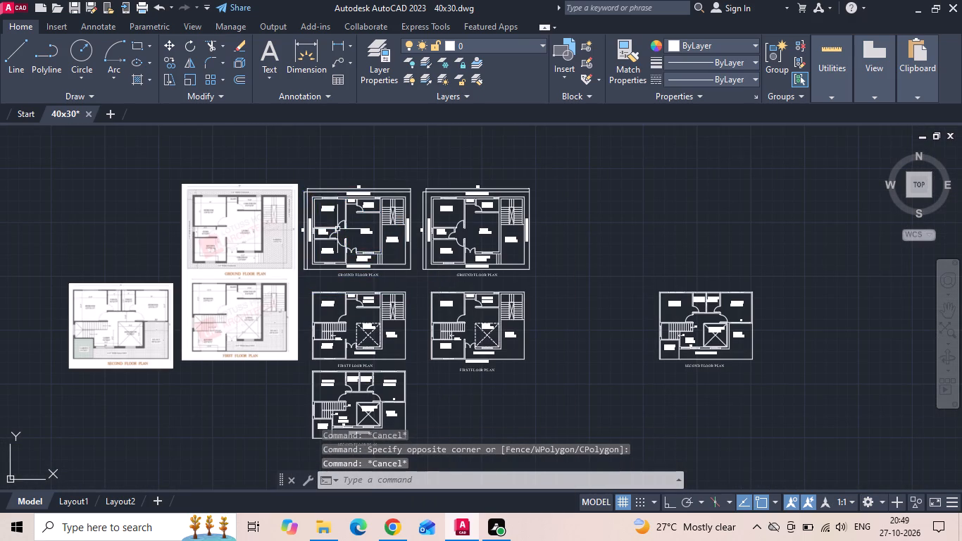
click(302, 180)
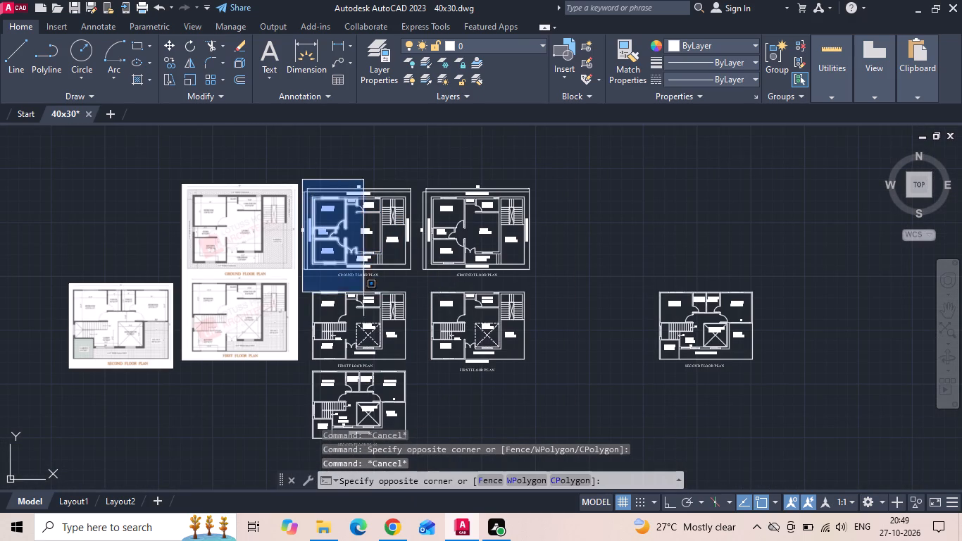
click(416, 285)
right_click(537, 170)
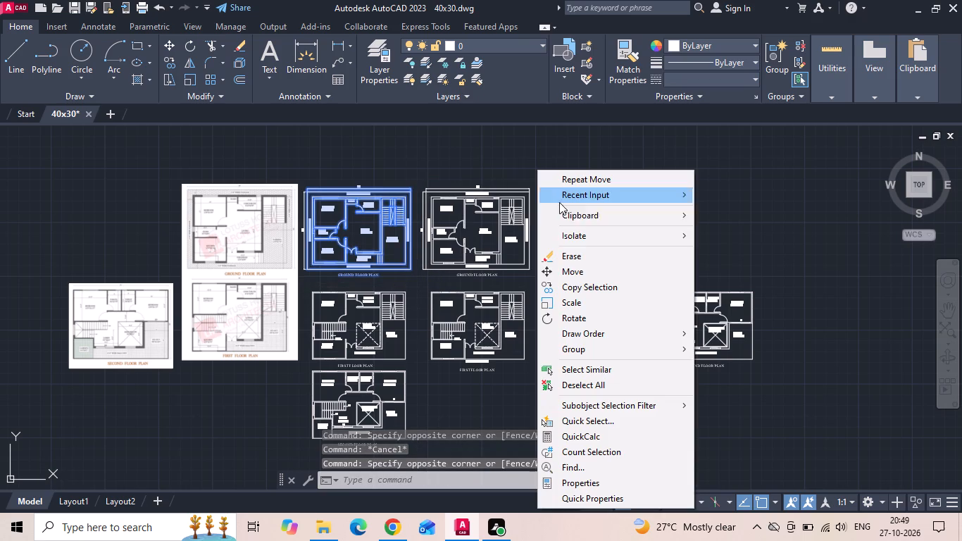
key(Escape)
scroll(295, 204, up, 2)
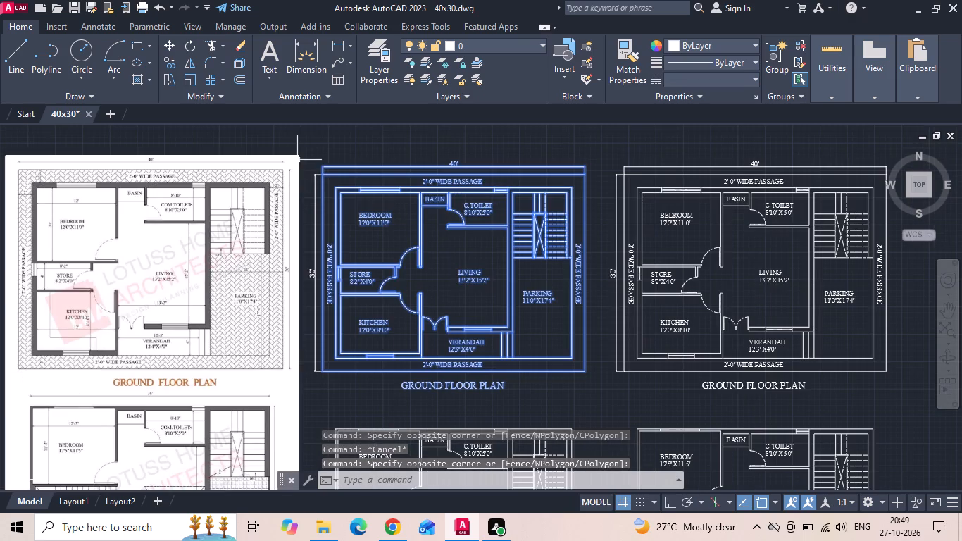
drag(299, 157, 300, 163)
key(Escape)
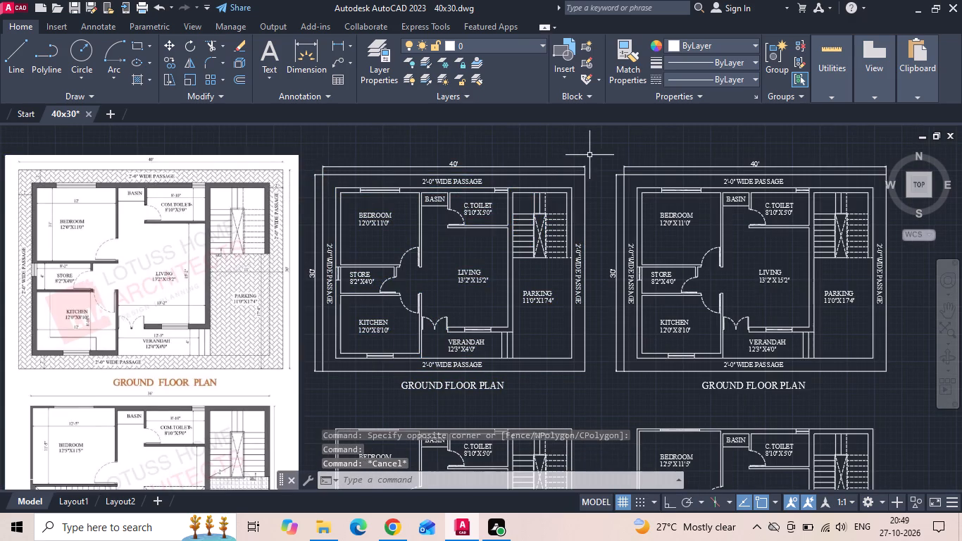
Move the original ground floor plan with its title and dimensions vertically down about 4', closer to the first floor plan, with Ortho on.
drag(596, 160, 573, 197)
click(306, 387)
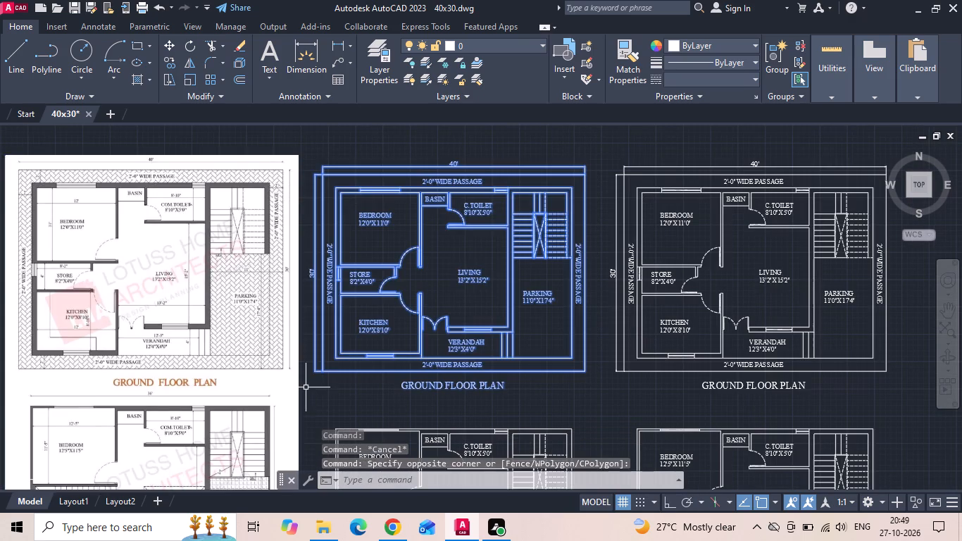
key(F8)
right_click(438, 139)
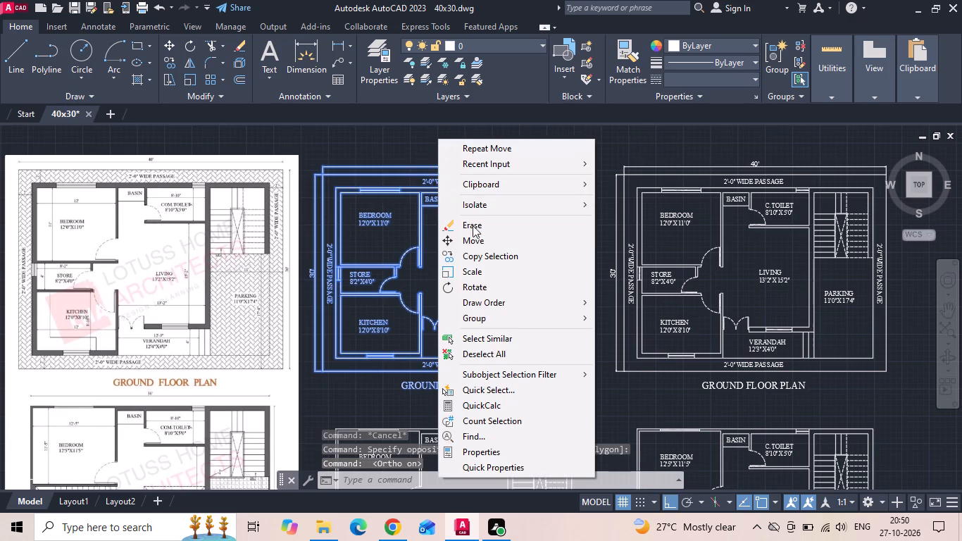
click(475, 246)
scroll(479, 180, down, 1)
click(832, 278)
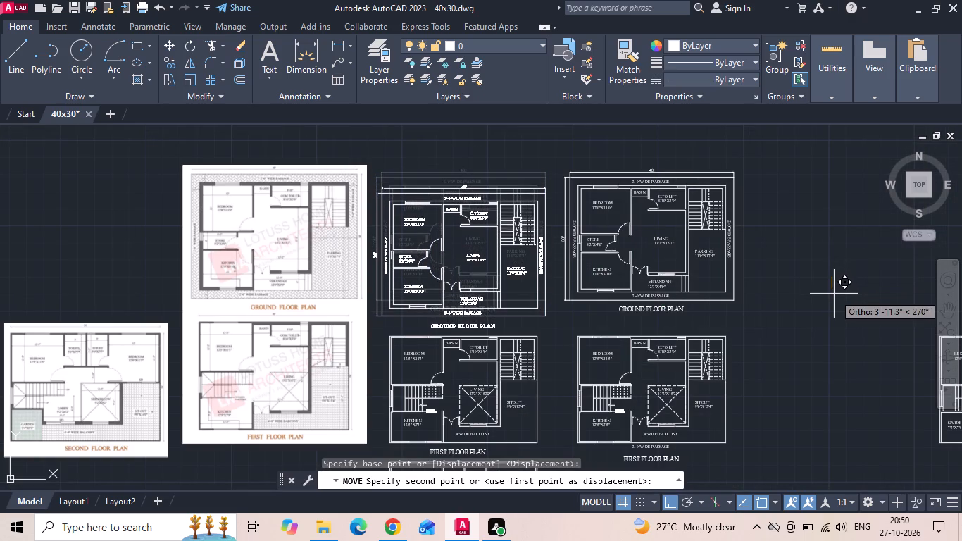
click(834, 294)
scroll(511, 180, down, 2)
scroll(511, 179, up, 1)
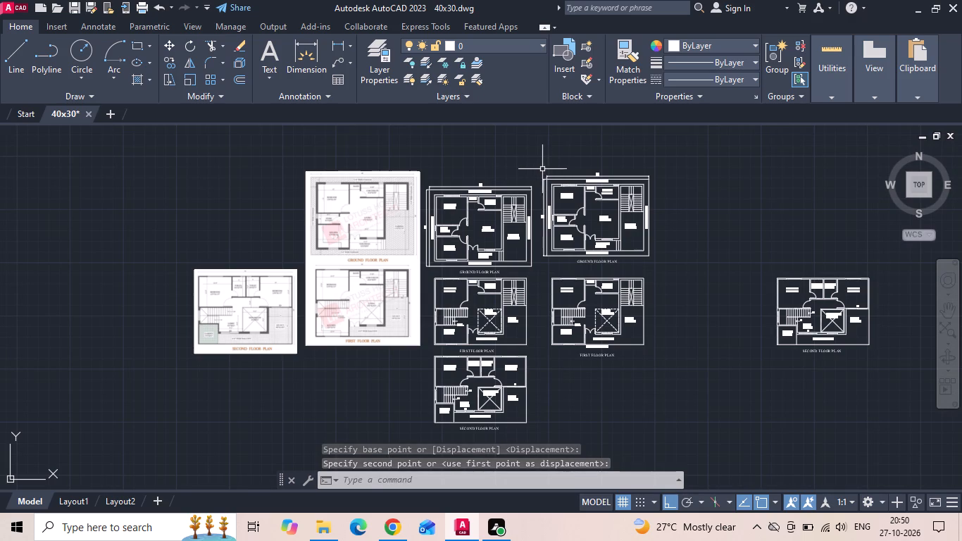
Delete all the duplicate floor plans and their titles east of the original stack.
click(538, 170)
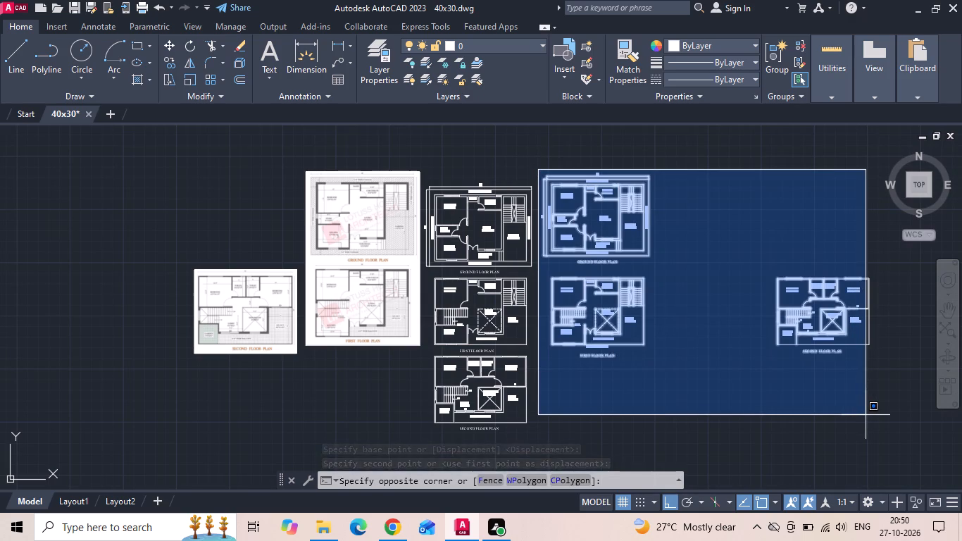
click(875, 417)
key(Delete)
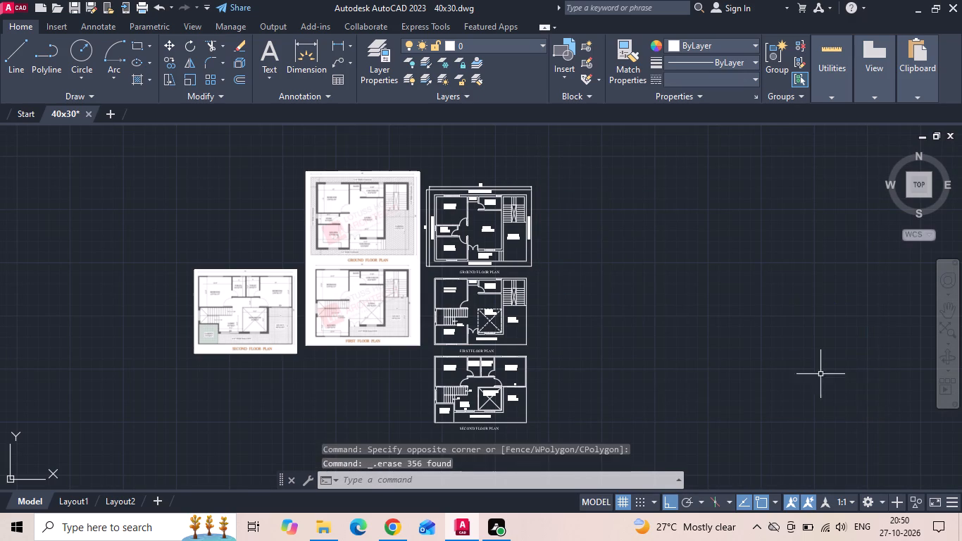
Copy the three stacked original floor plans with their titles horizontally to the east, with Ortho on.
drag(422, 172, 425, 221)
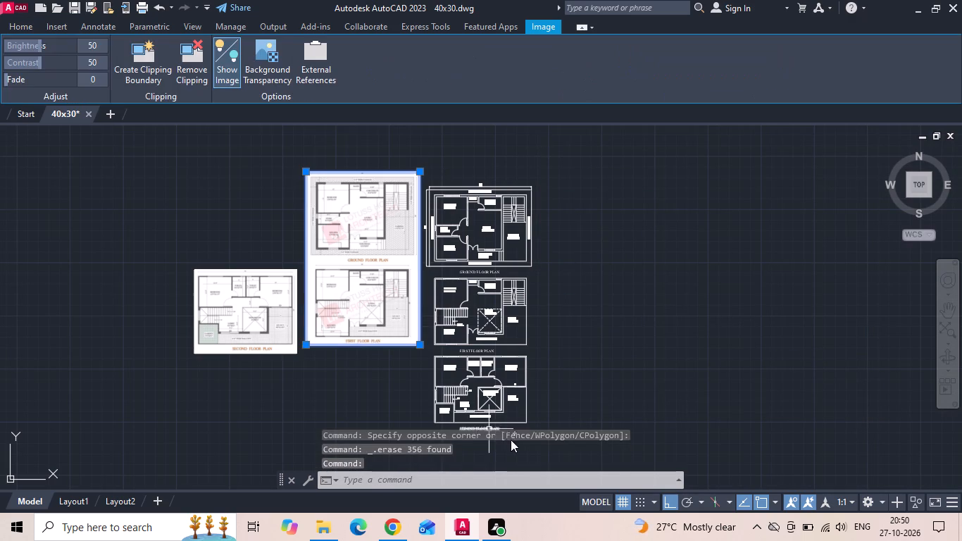
key(Escape)
drag(551, 178, 520, 230)
middle_drag(440, 418, 460, 388)
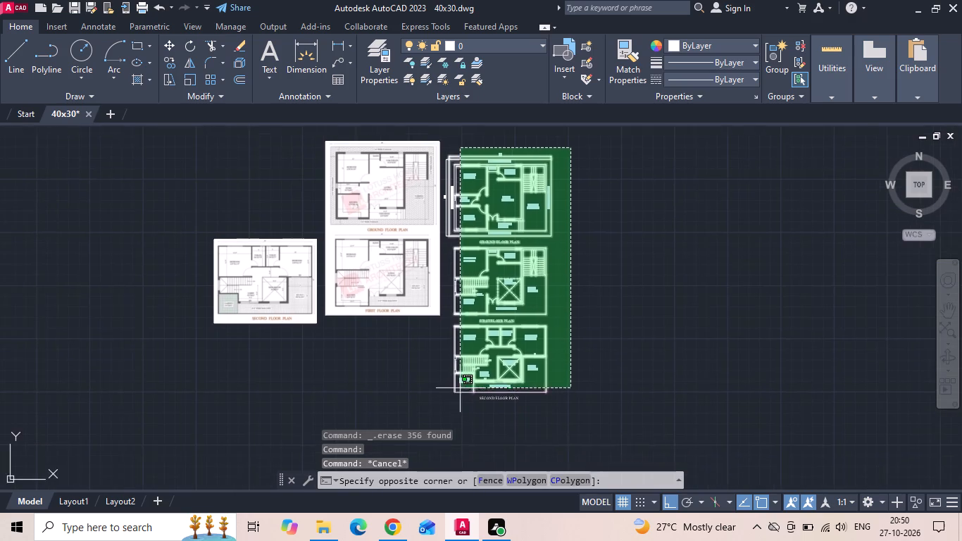
scroll(458, 394, up, 1)
click(433, 444)
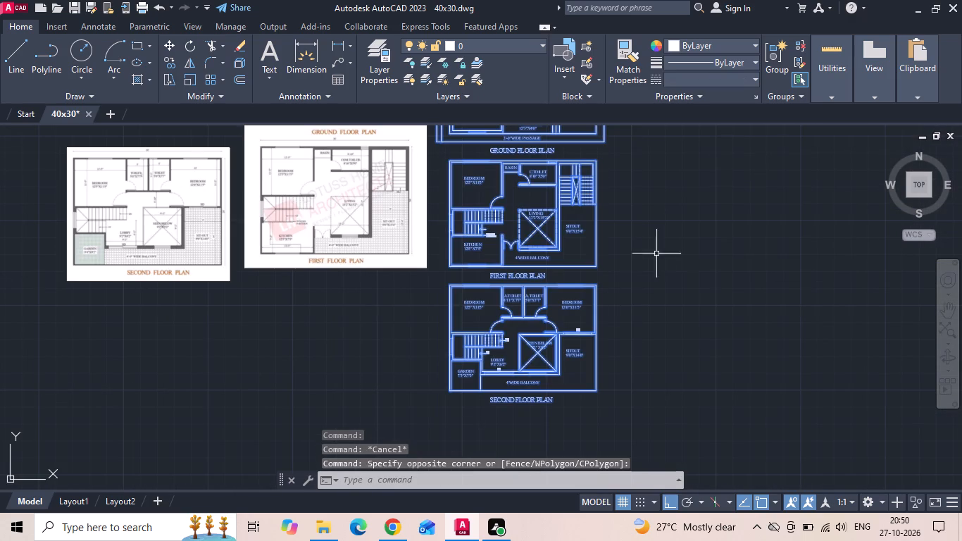
right_click(670, 240)
click(696, 290)
scroll(546, 310, down, 1)
drag(573, 295, 585, 298)
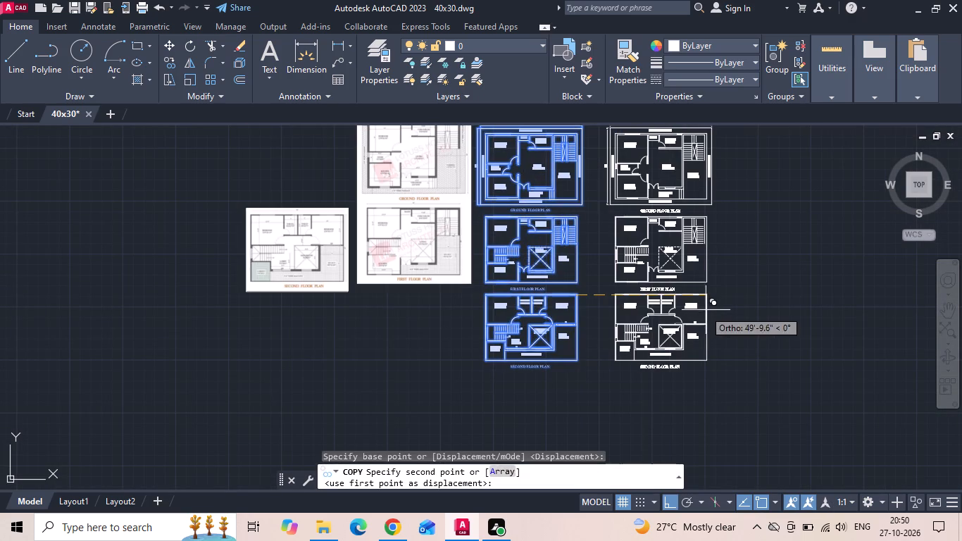
click(733, 309)
key(Escape)
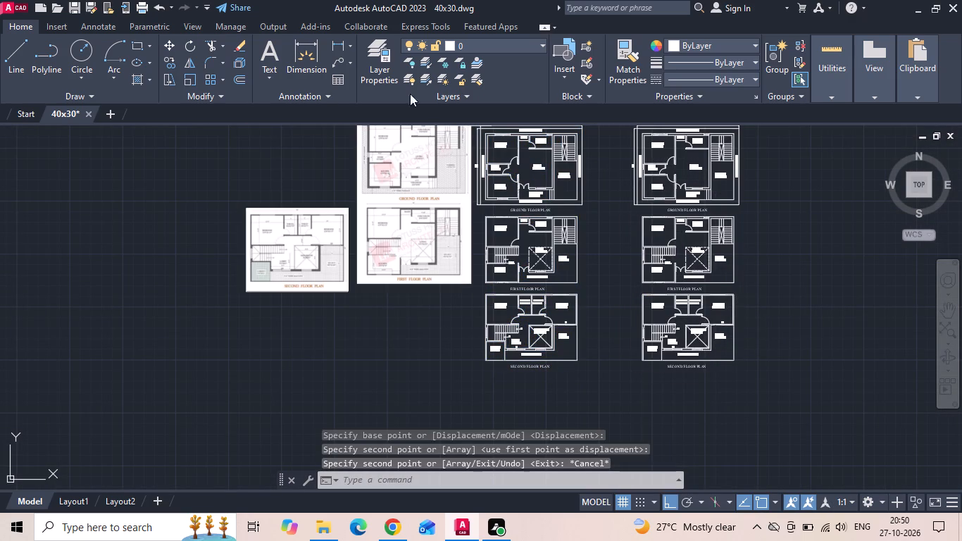
Add a vertical linear dimension along the full west wall of the original first floor plan.
click(336, 42)
middle_drag(542, 166, 516, 275)
scroll(464, 386, up, 2)
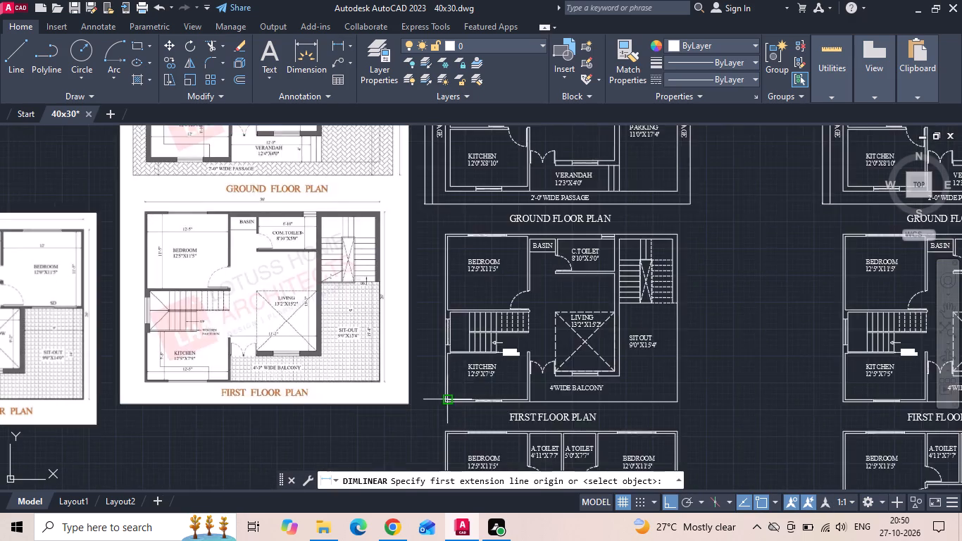
scroll(451, 399, up, 1)
click(434, 406)
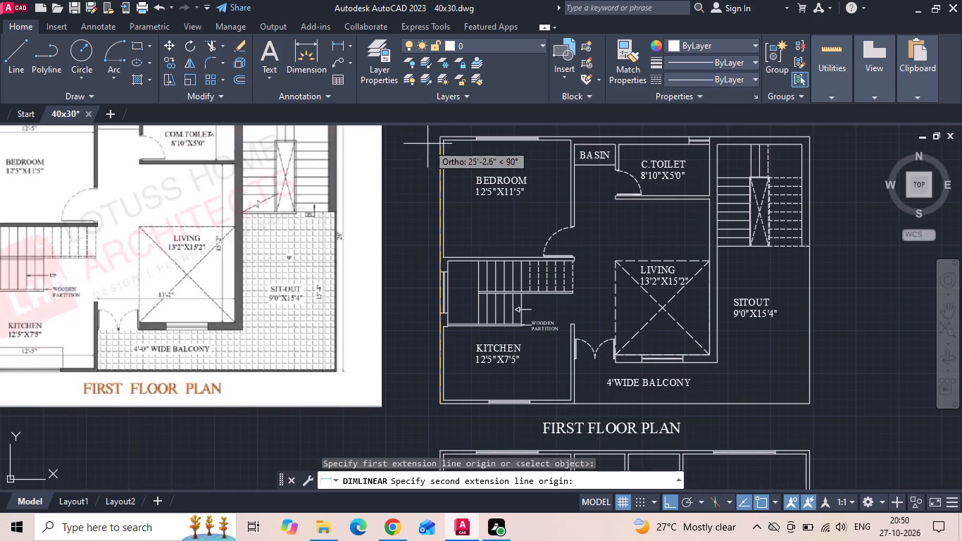
click(437, 137)
click(430, 183)
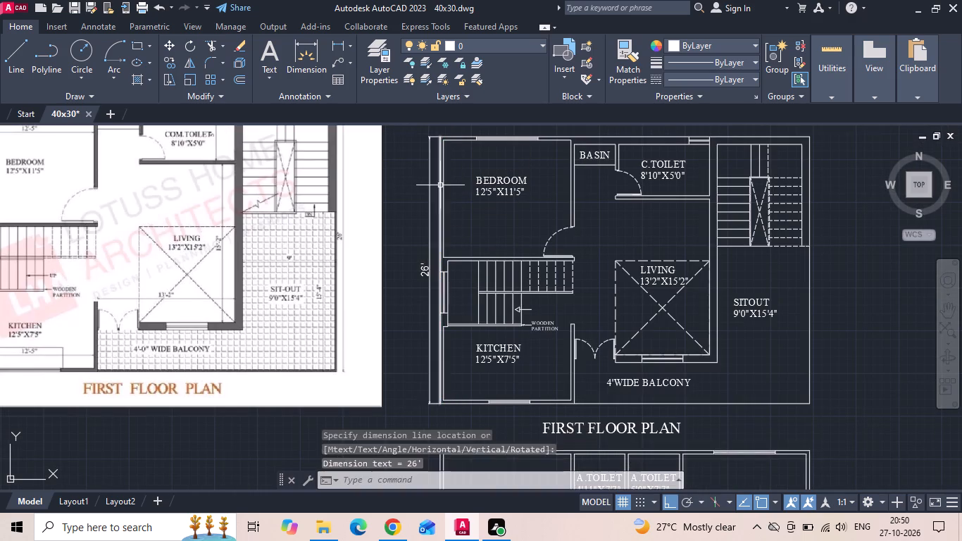
Add a horizontal linear dimension above the full north wall of the original first floor plan.
middle_drag(438, 197, 422, 266)
key(space)
scroll(440, 184, up, 2)
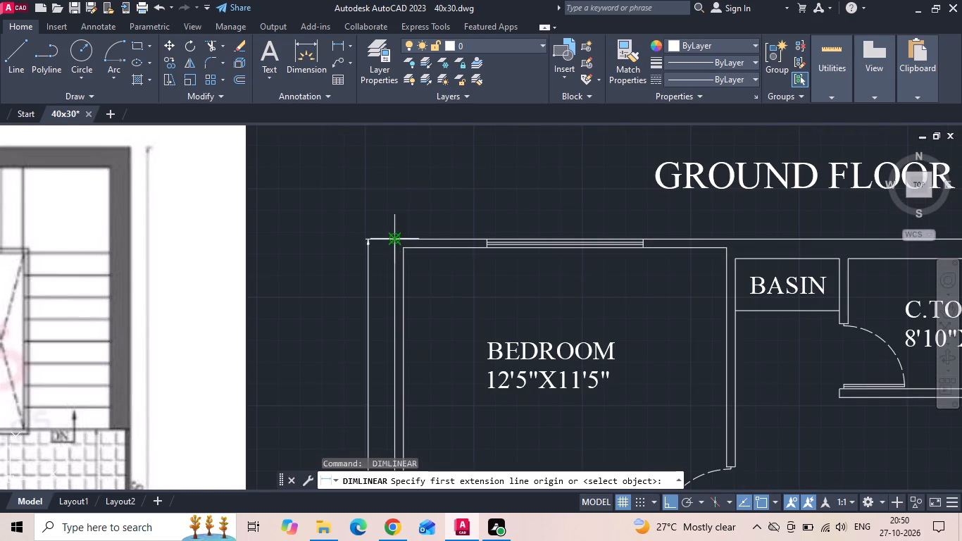
click(395, 238)
scroll(392, 240, down, 1)
middle_drag(707, 278, 325, 280)
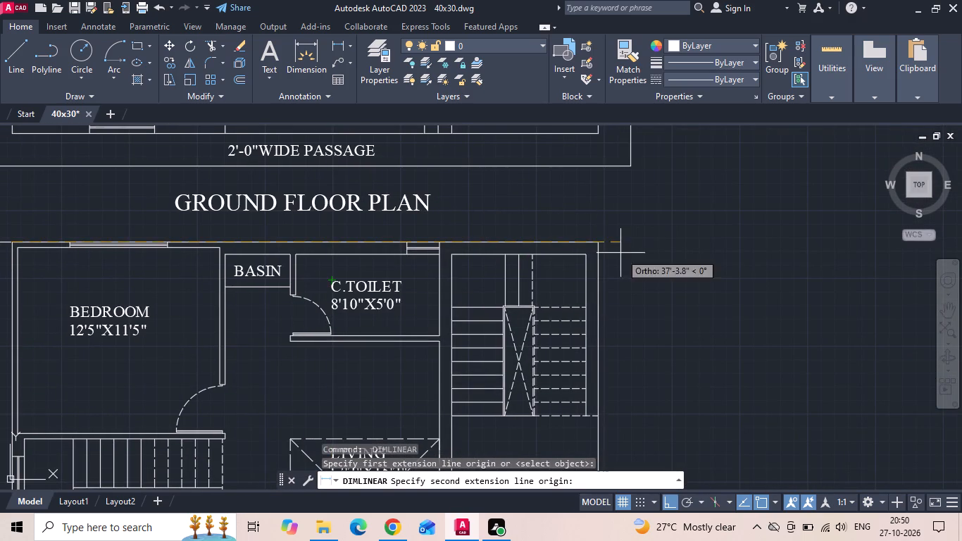
click(598, 244)
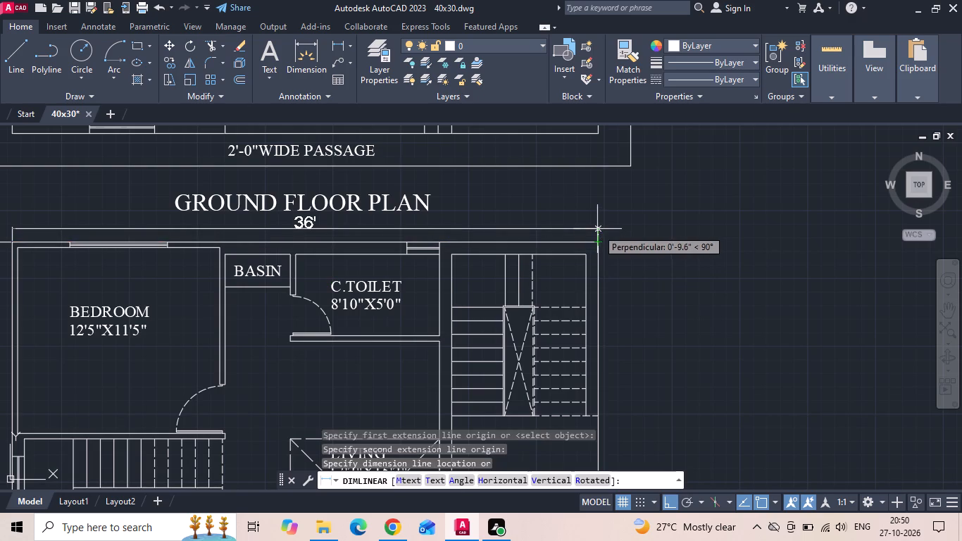
click(597, 228)
Add a horizontal linear dimension above the full north wall of the original second floor plan.
scroll(601, 214, down, 3)
scroll(551, 355, up, 3)
key(space)
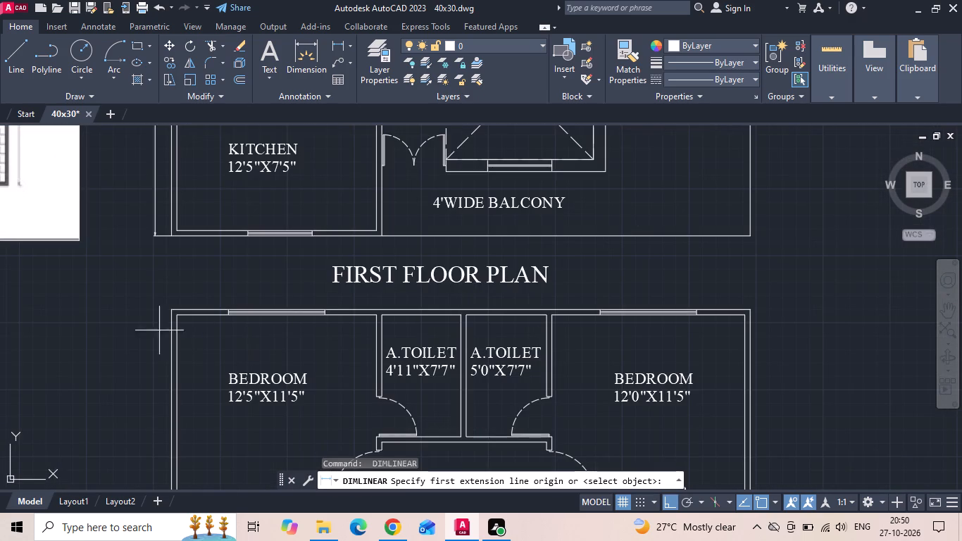
click(170, 307)
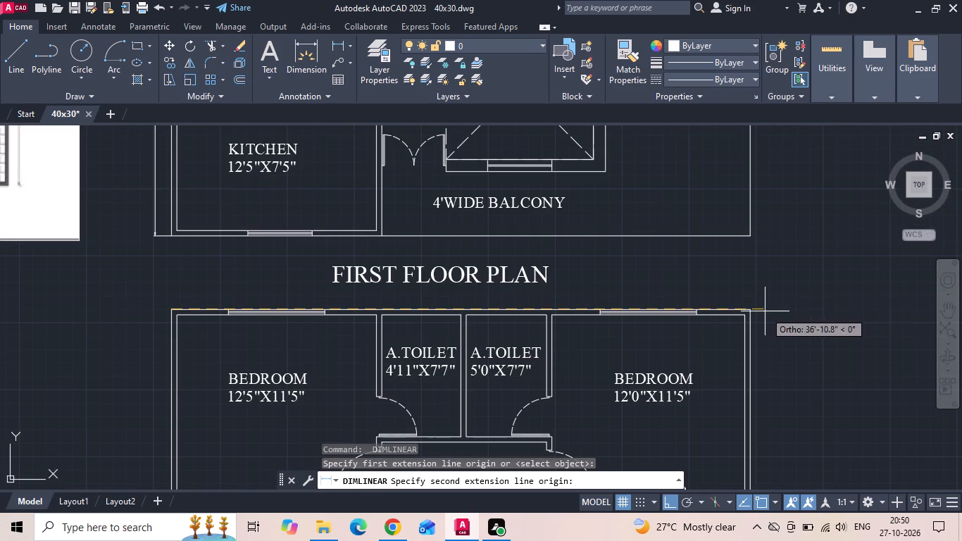
click(751, 309)
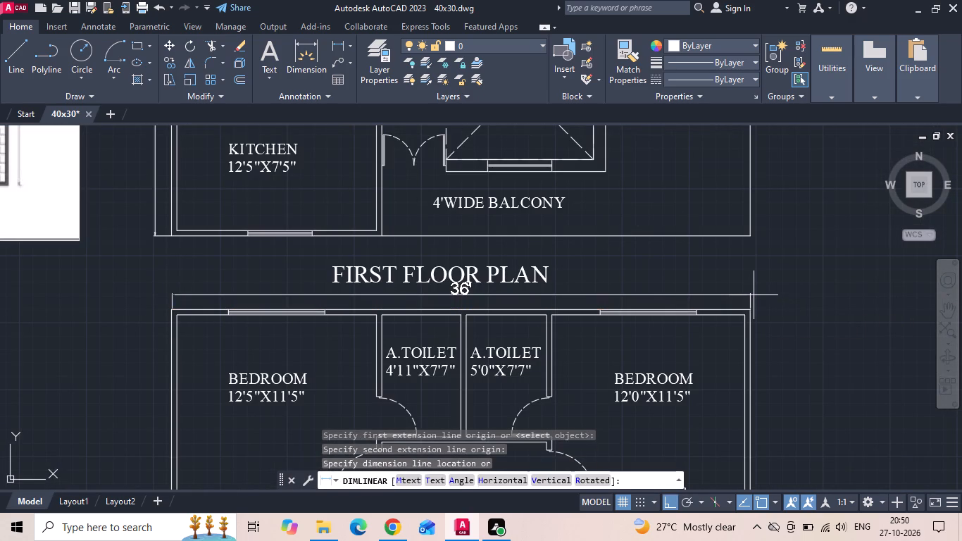
click(753, 298)
scroll(706, 272, down, 1)
Add a vertical linear dimension along the full west side of the original second floor plan, down to the garden corner.
scroll(398, 309, up, 2)
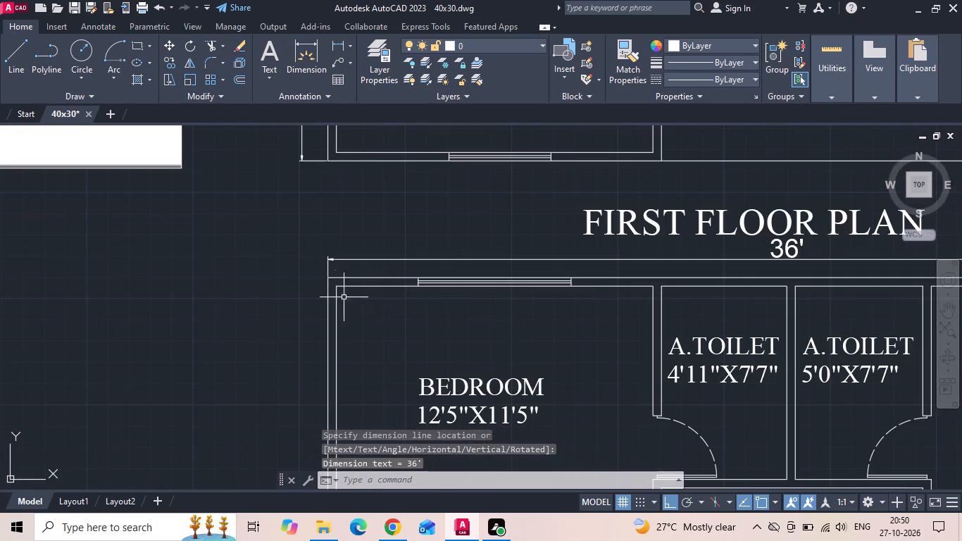
key(space)
click(329, 282)
scroll(328, 281, down, 2)
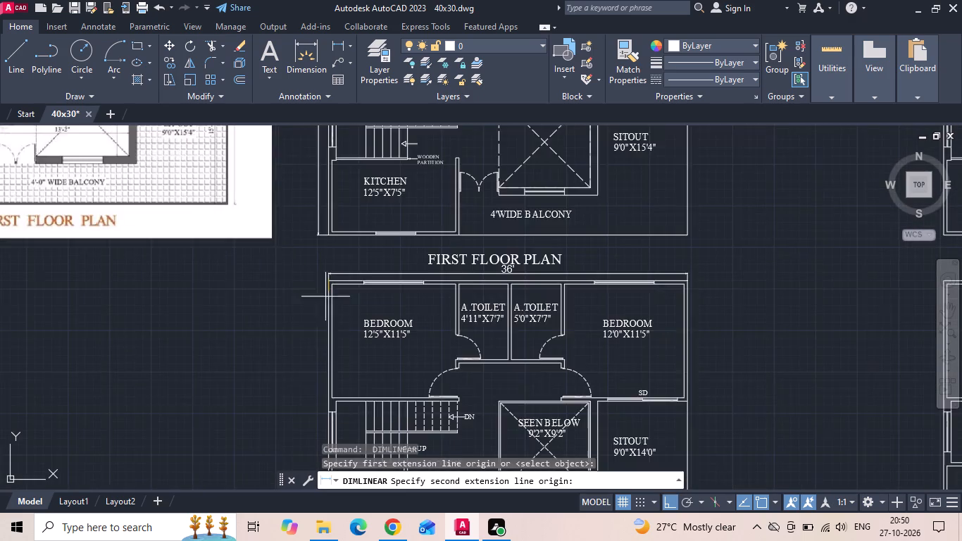
middle_drag(313, 393, 329, 247)
scroll(331, 406, up, 2)
click(364, 378)
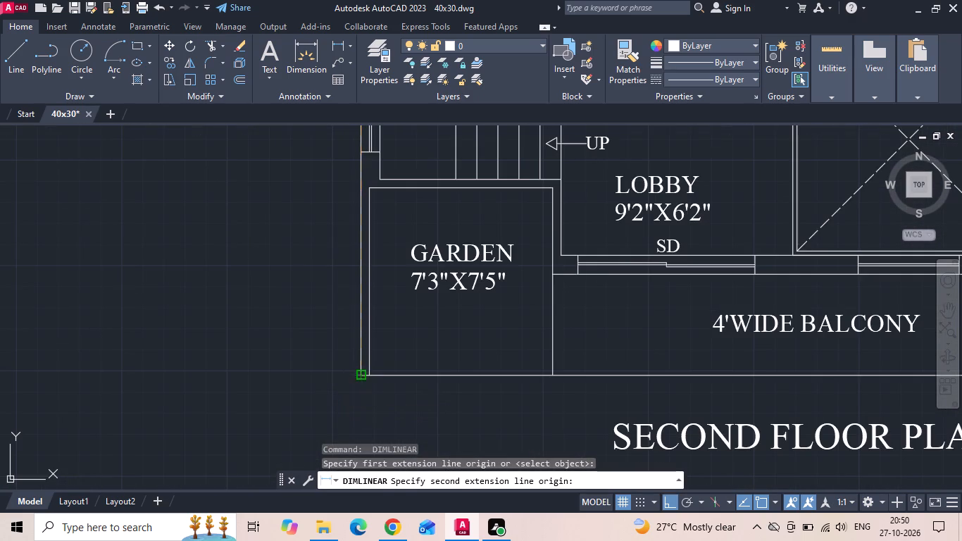
click(331, 364)
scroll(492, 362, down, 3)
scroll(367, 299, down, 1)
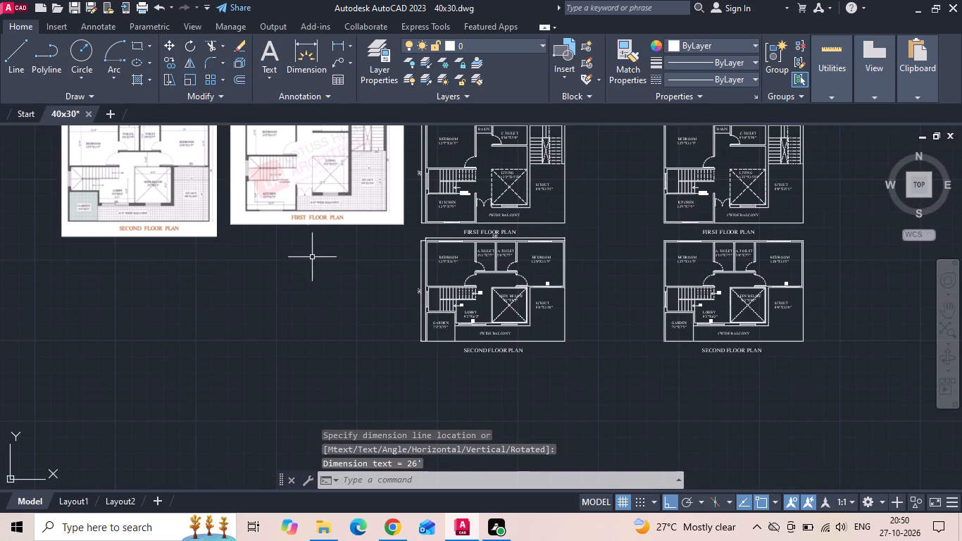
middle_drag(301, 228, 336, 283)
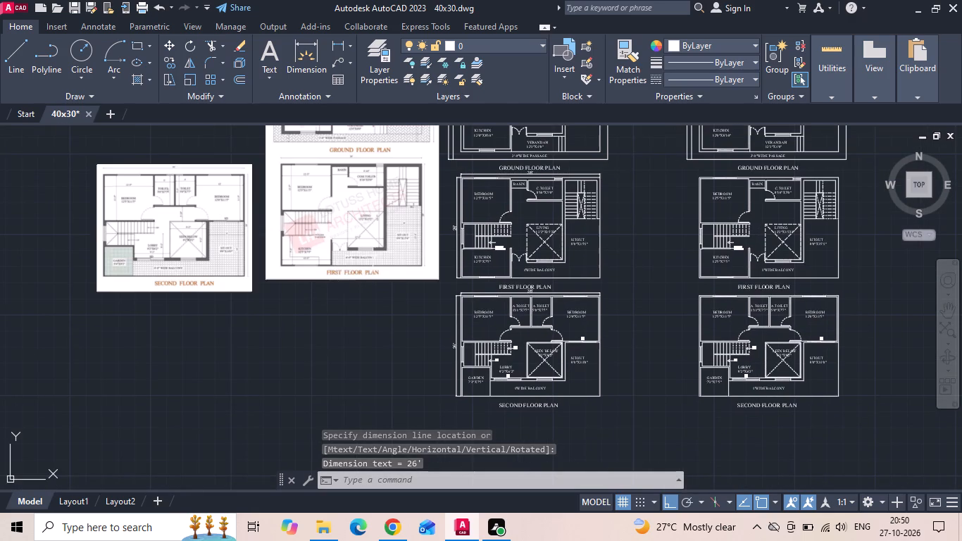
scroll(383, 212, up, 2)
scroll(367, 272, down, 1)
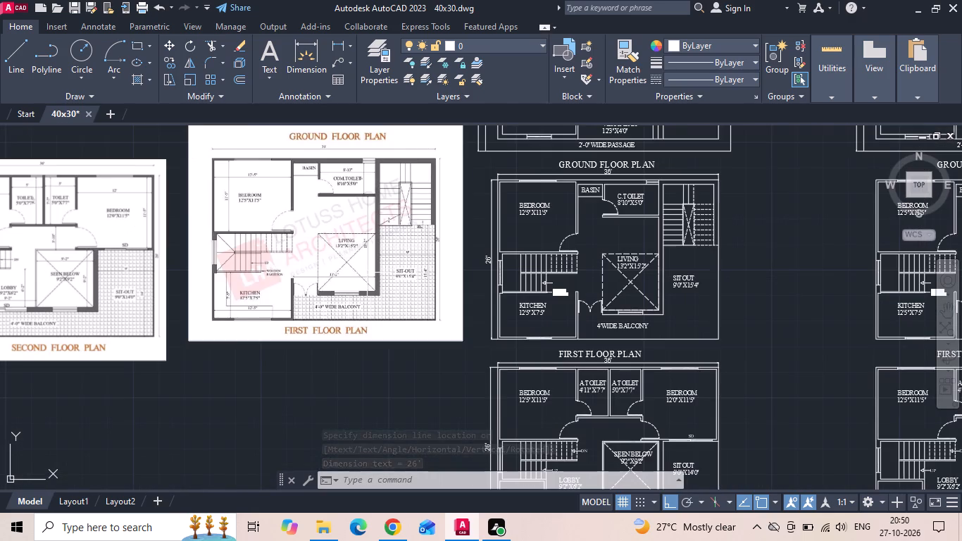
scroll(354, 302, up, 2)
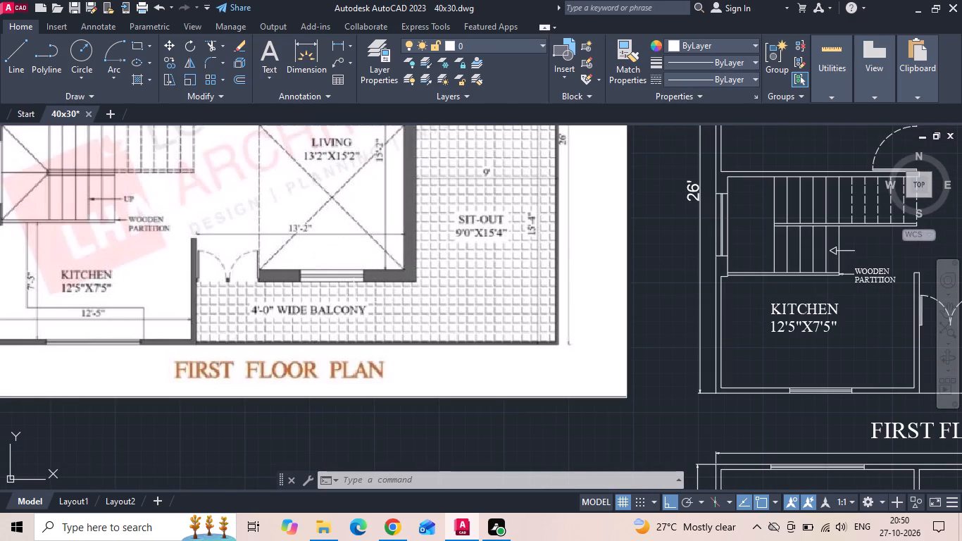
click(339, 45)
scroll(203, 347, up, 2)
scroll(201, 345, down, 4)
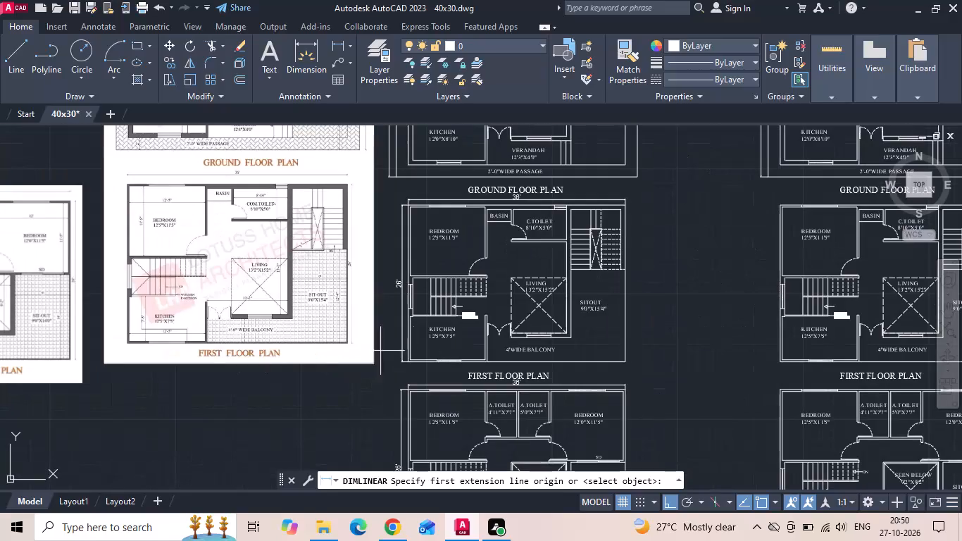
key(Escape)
Offset the south and east outer lines of the original first floor plan inward by 2", along the balcony and sitout.
text(O 2)
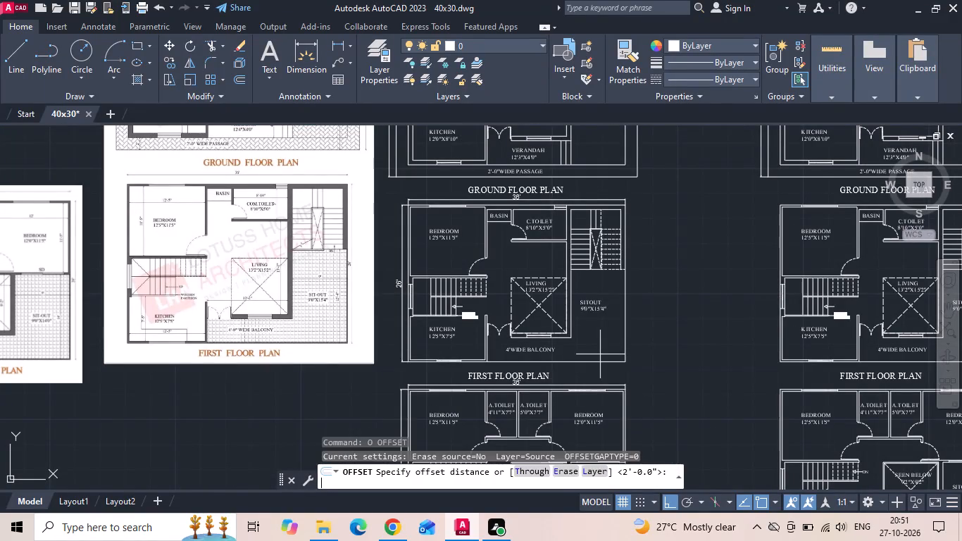
key(space)
scroll(554, 360, up, 2)
click(548, 365)
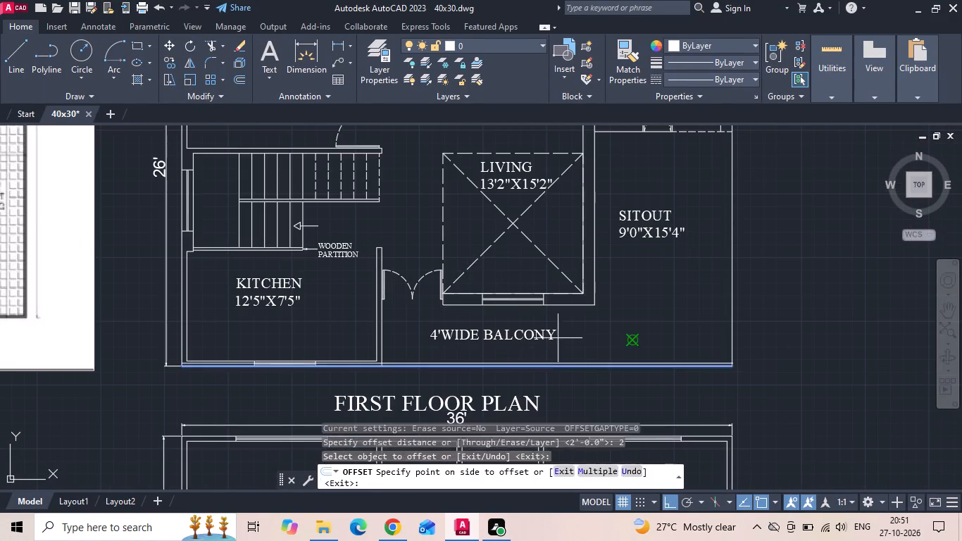
click(558, 338)
click(730, 299)
click(687, 318)
key(Escape)
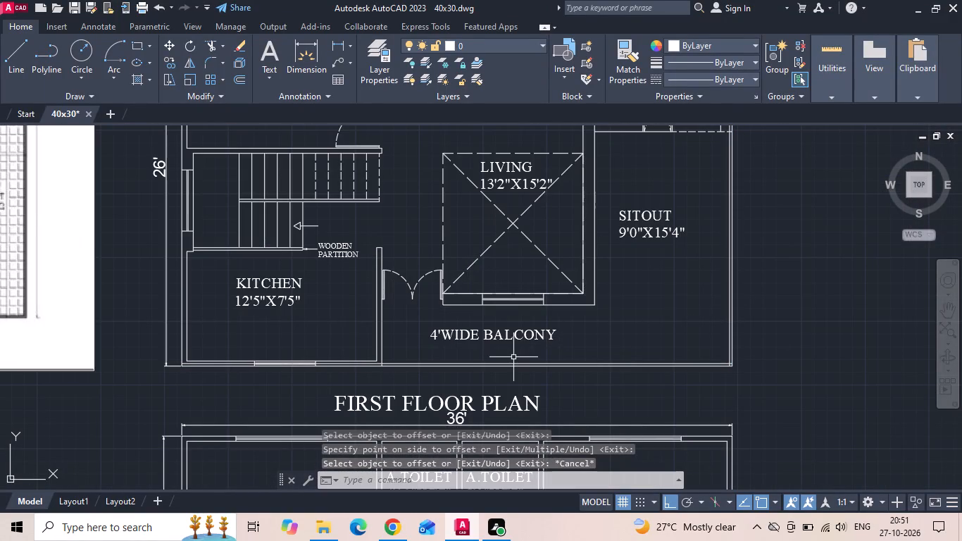
Trim the inner south line at the kitchen's east wall and delete its leftover piece along the kitchen.
key(t)
key(r)
key(space)
key(space)
scroll(370, 355, up, 2)
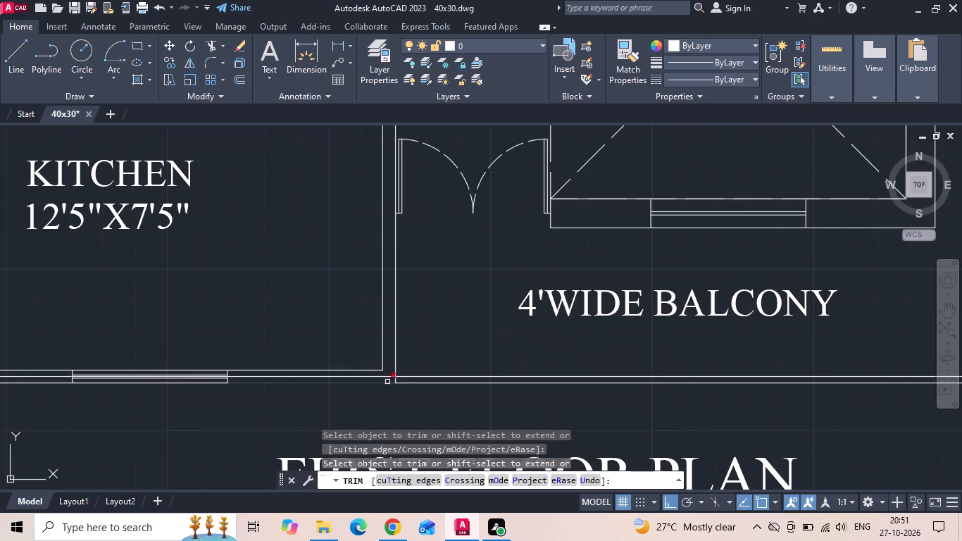
click(388, 377)
key(Escape)
scroll(382, 376, down, 2)
scroll(243, 383, up, 2)
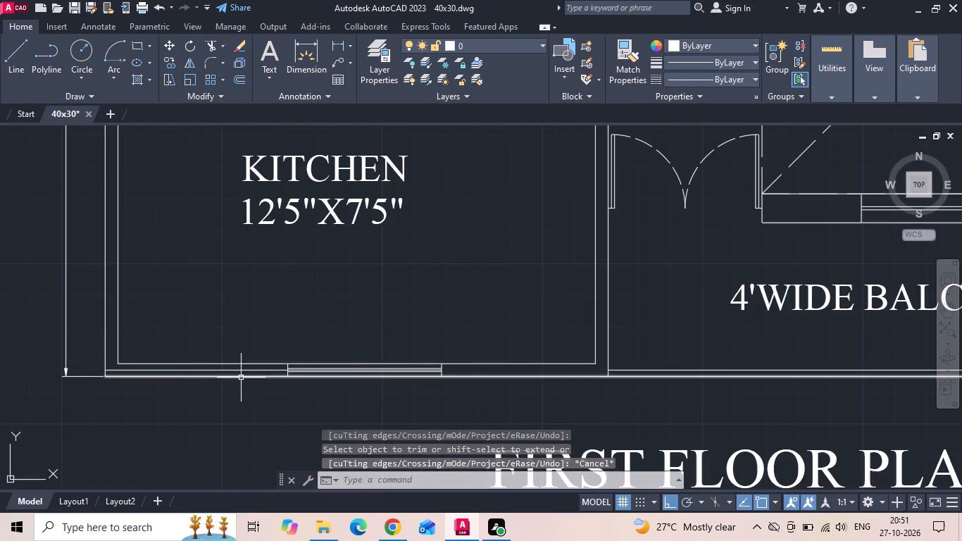
click(241, 372)
key(Delete)
Trim the inner east line beside the staircase on the original first floor plan, keeping it only along the sitout.
scroll(239, 371, down, 3)
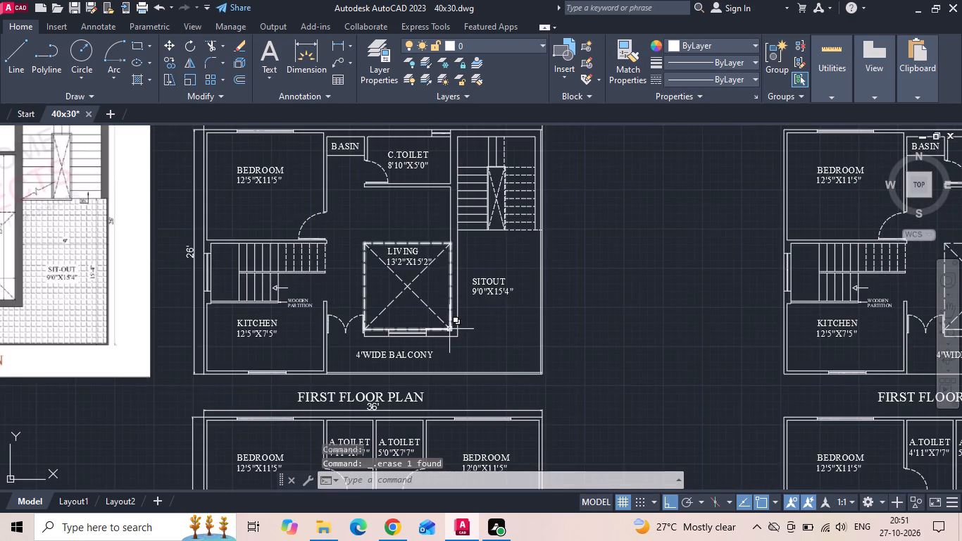
scroll(549, 209, up, 2)
text(TR)
key(space)
key(space)
scroll(528, 217, up, 2)
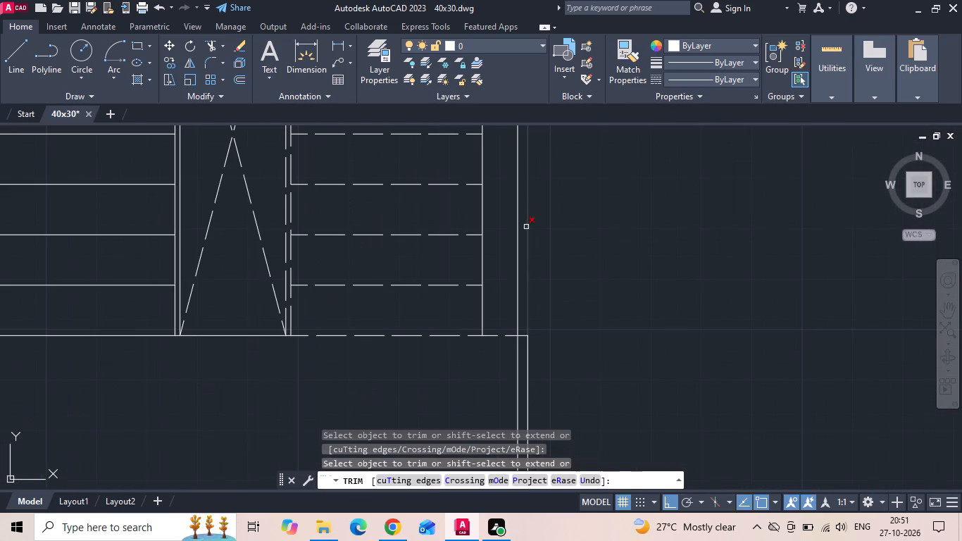
click(519, 246)
scroll(548, 216, down, 8)
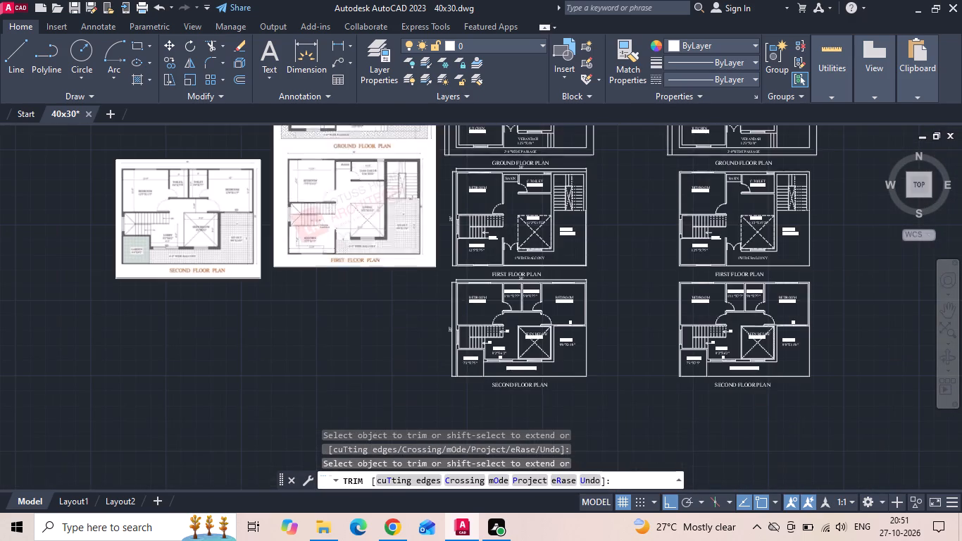
key(Escape)
Delete the entire duplicate set of three floor plans, including titles, east of the originals.
click(622, 325)
middle_drag(616, 356, 608, 384)
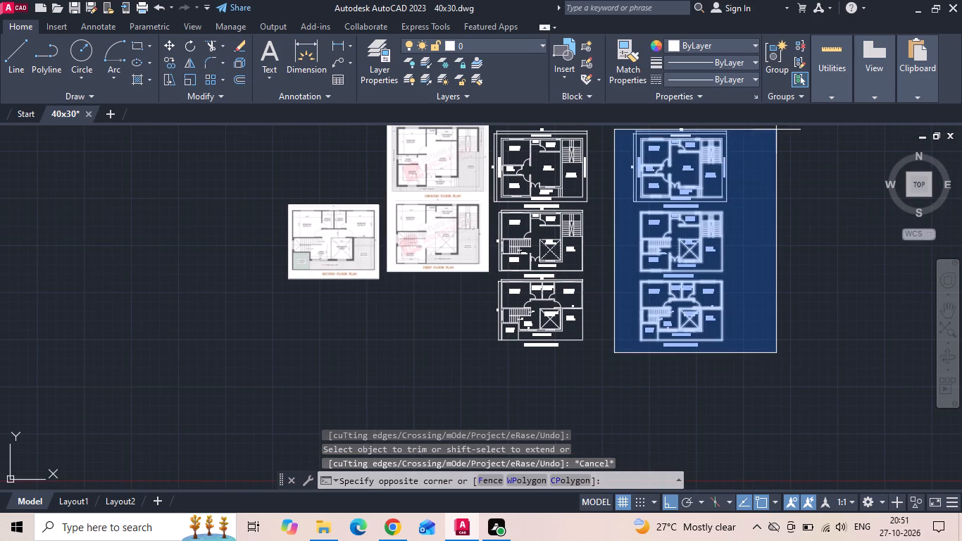
click(778, 122)
click(778, 122)
click(764, 124)
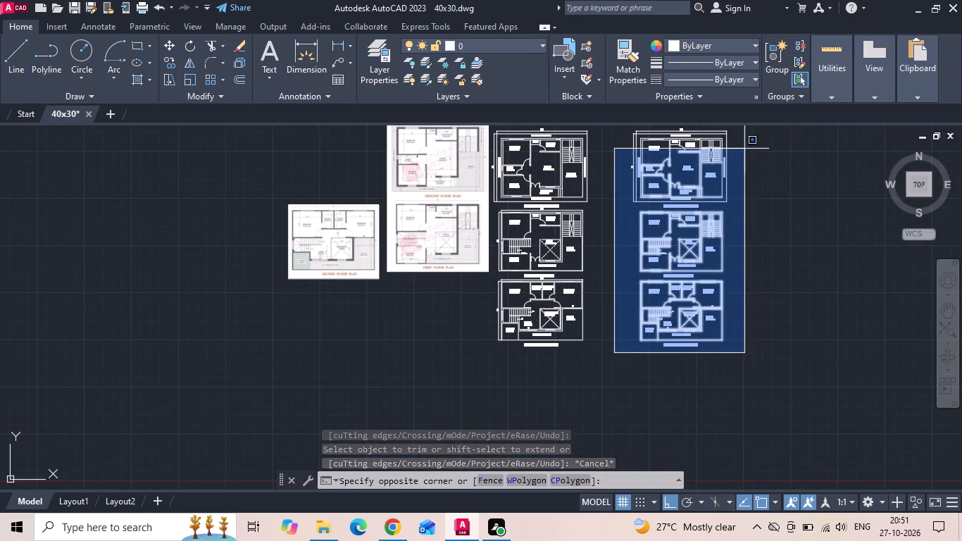
middle_drag(743, 149, 728, 223)
click(735, 185)
key(Delete)
Offset the south and east outer lines of the second floor plan inward by 2", along the balcony and sitout.
scroll(683, 207, down, 1)
scroll(602, 332, up, 4)
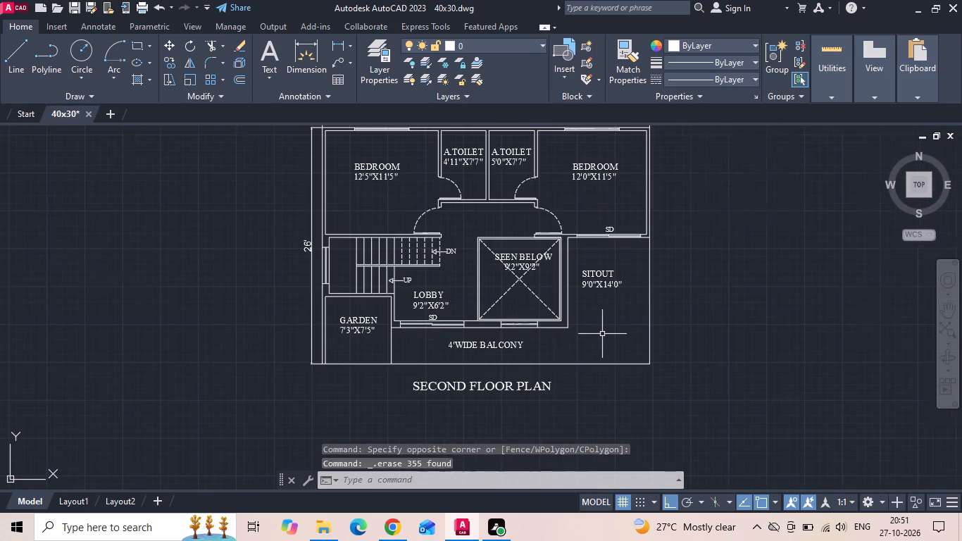
scroll(602, 335, down, 1)
text(O)
key(space)
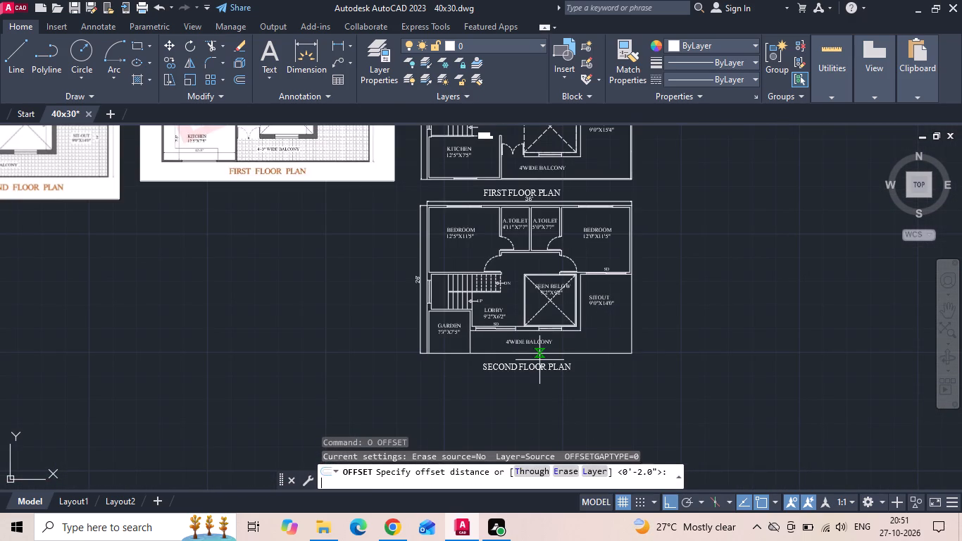
text(2)
key(space)
scroll(539, 360, up, 1)
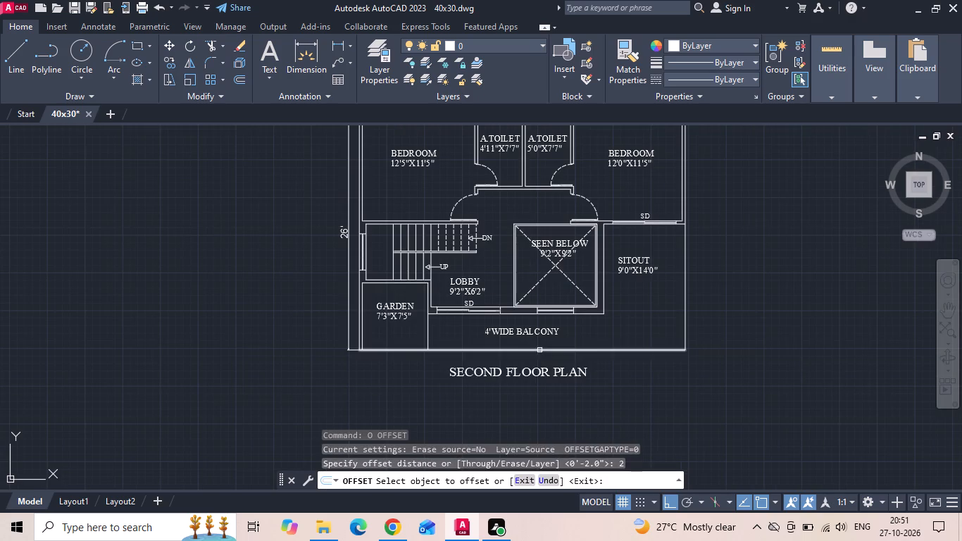
drag(539, 350, 541, 343)
click(553, 321)
click(685, 301)
click(669, 304)
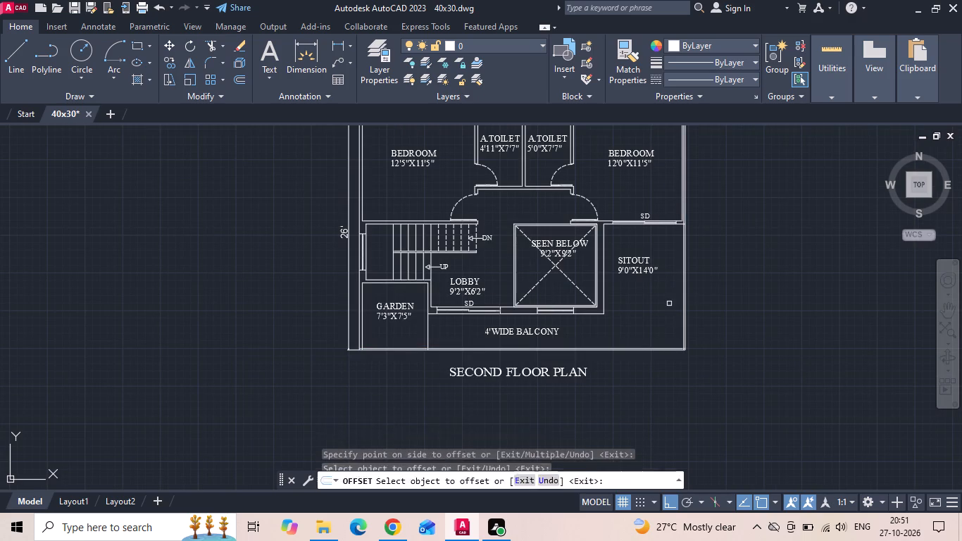
key(Escape)
Trim the second floor's inner east line beside the northeast bedroom, keeping it only along the sitout.
key(t)
key(r)
key(space)
key(space)
scroll(687, 213, up, 3)
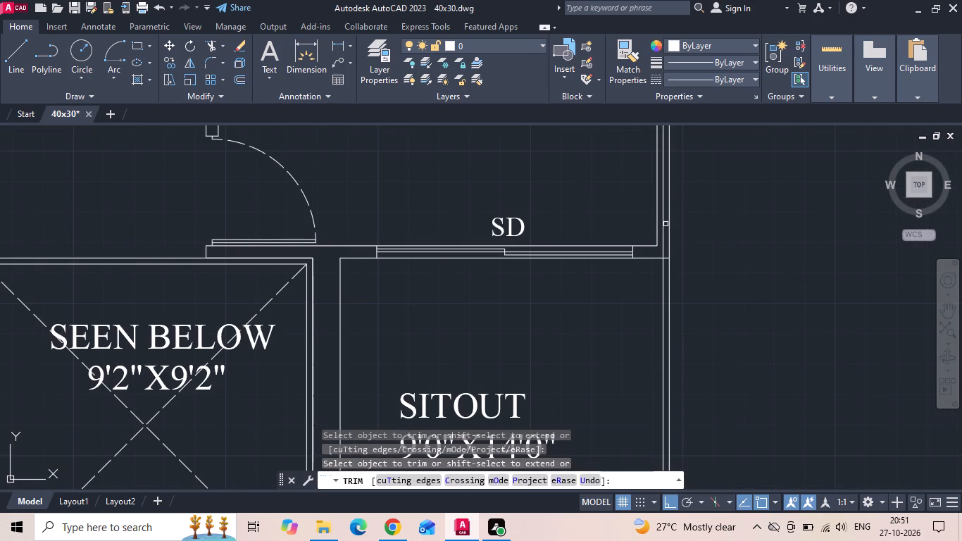
click(666, 225)
click(663, 230)
scroll(740, 196, down, 3)
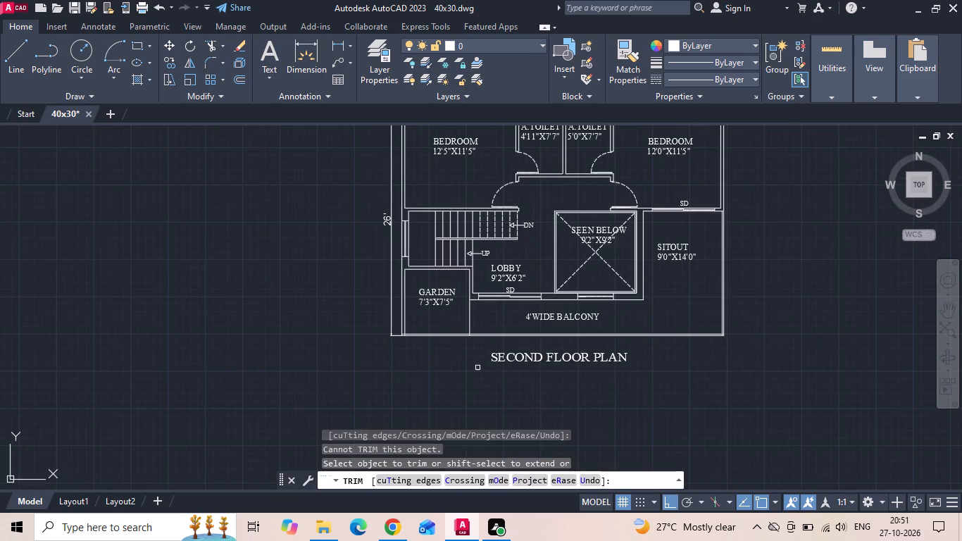
Trim the inner south line inside the garden's west wall and the garden's east line below the inner south line.
scroll(476, 365, up, 2)
scroll(301, 282, up, 2)
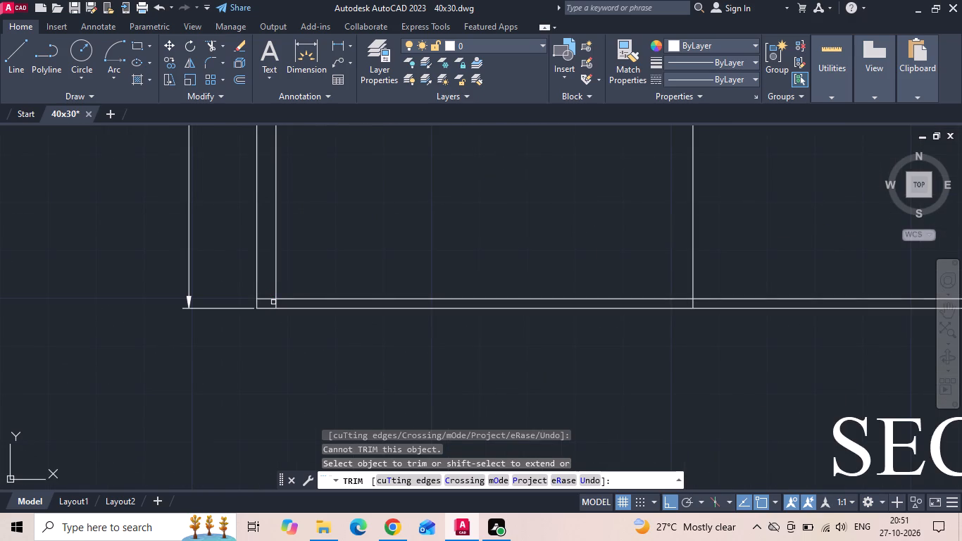
click(273, 301)
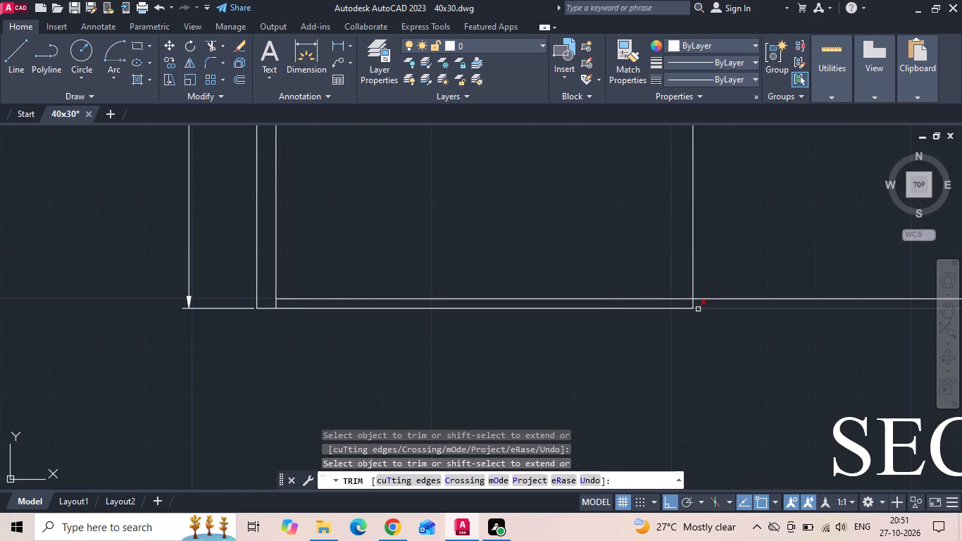
click(694, 303)
scroll(526, 356, down, 5)
key(Escape)
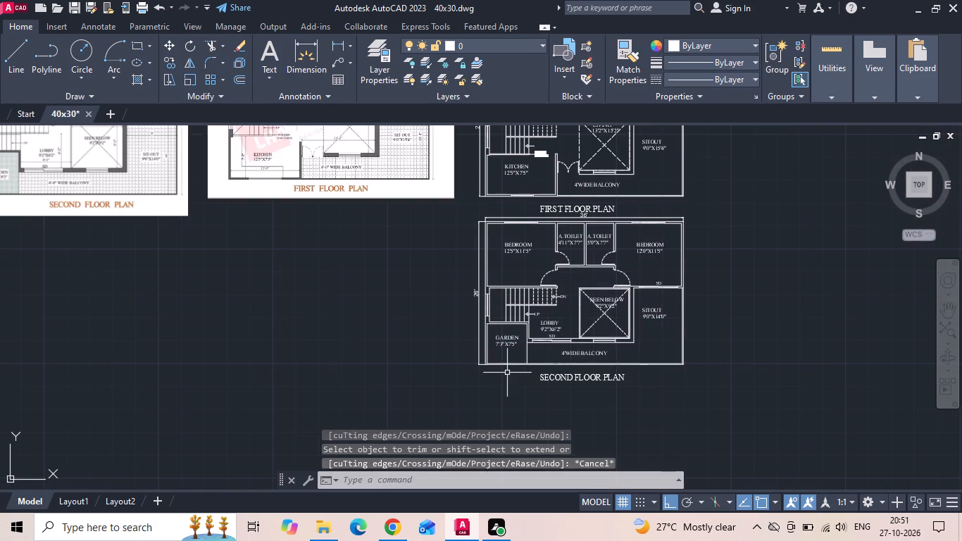
Save the 40x30 drawing.
key(ctrl+s)
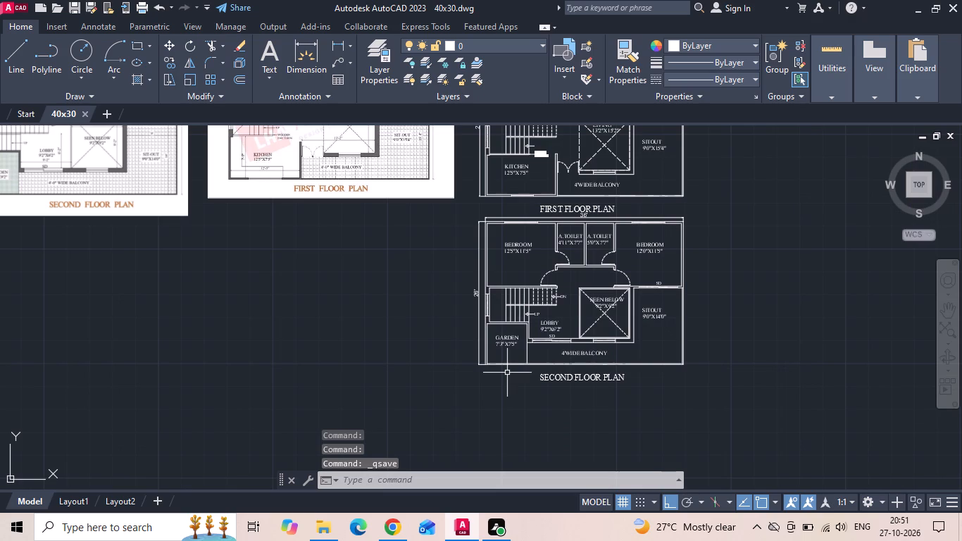
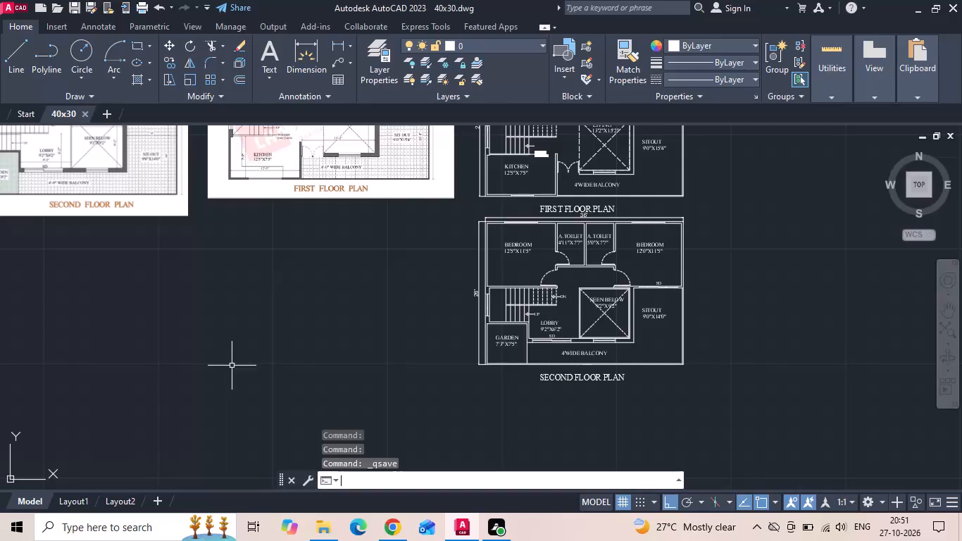
Hatch the first floor plan's sit-out and 4' wide balcony with the ANGLE pattern at scale 1.
middle_drag(277, 332, 292, 348)
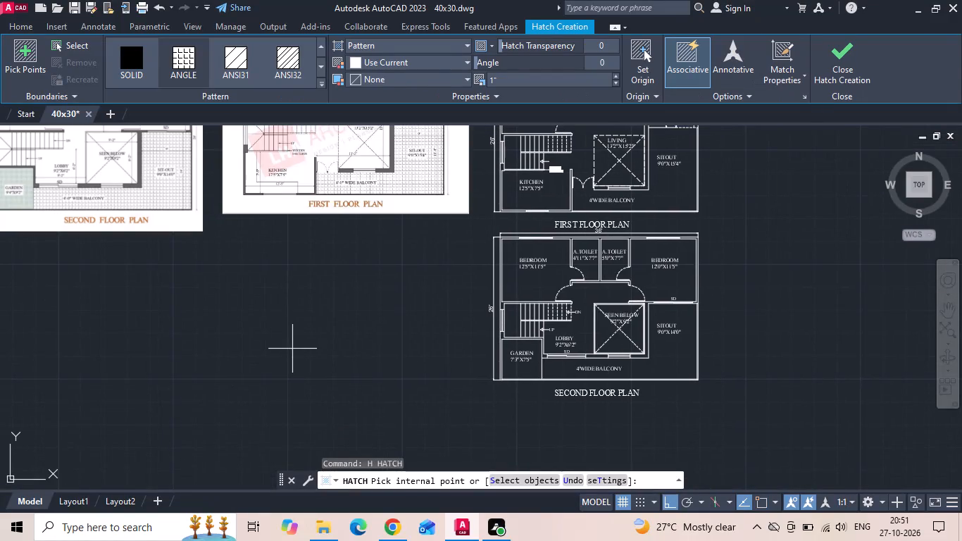
scroll(399, 347, down, 1)
middle_drag(393, 325, 408, 355)
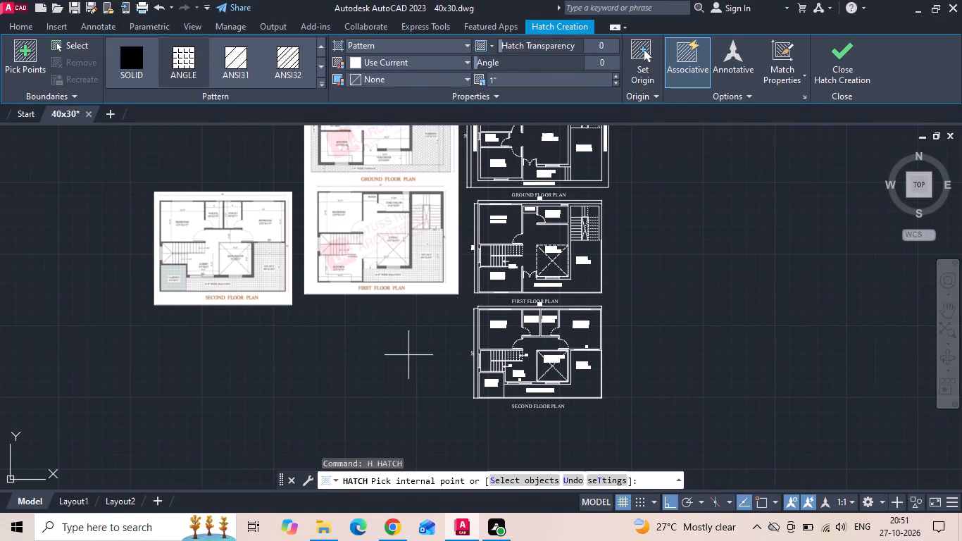
click(592, 266)
scroll(449, 242, up, 1)
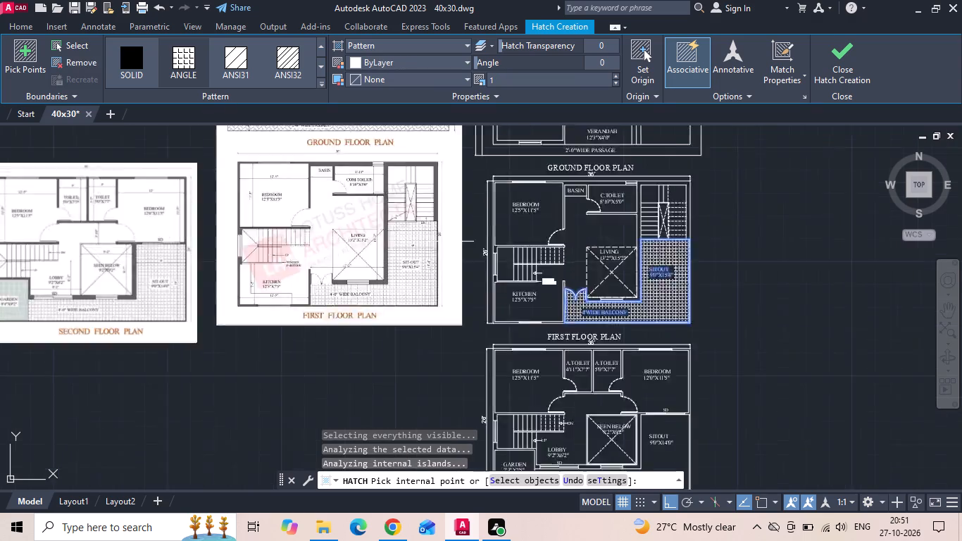
scroll(449, 242, up, 1)
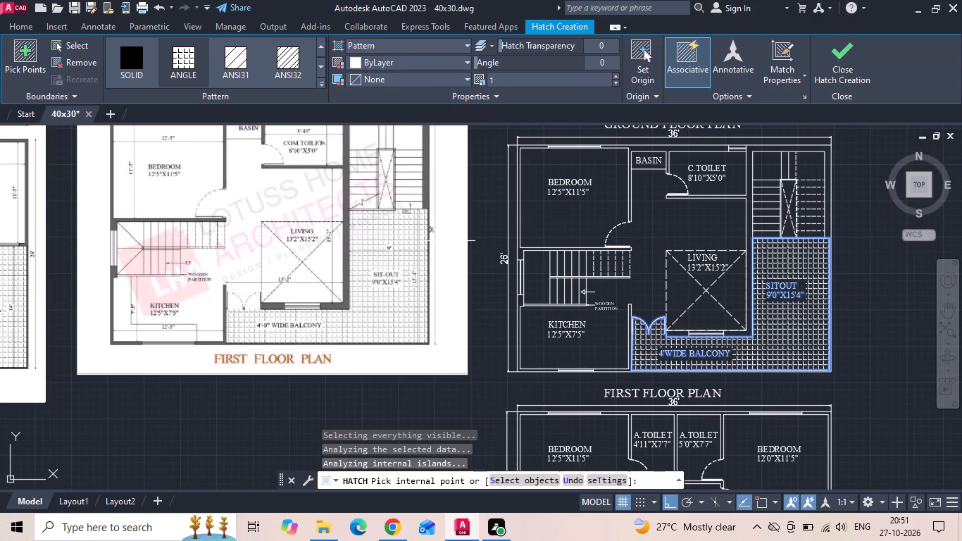
scroll(463, 337, down, 1)
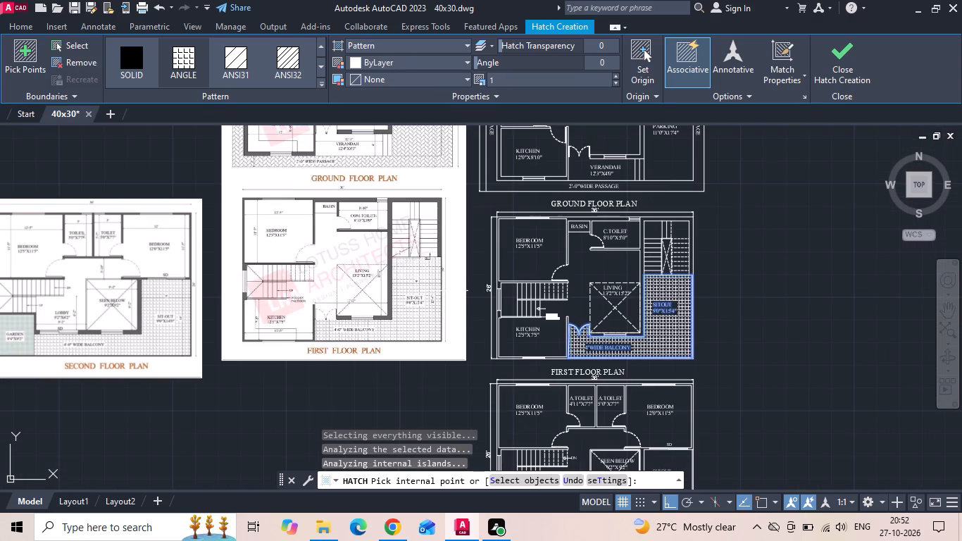
scroll(456, 263, down, 1)
key(space)
Hatch the second floor plan's sit-out and 4' wide balcony with the same ANGLE pattern.
key(space)
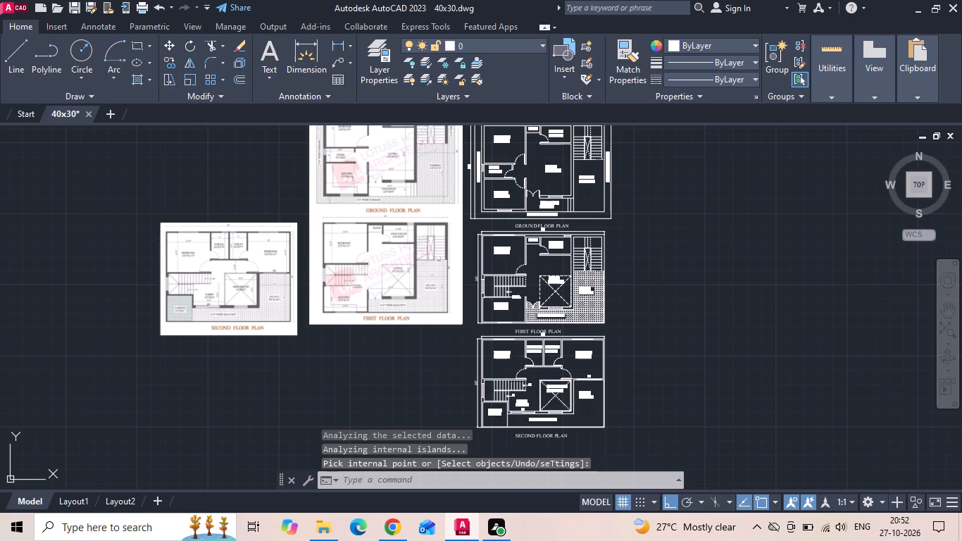
click(587, 417)
key(Escape)
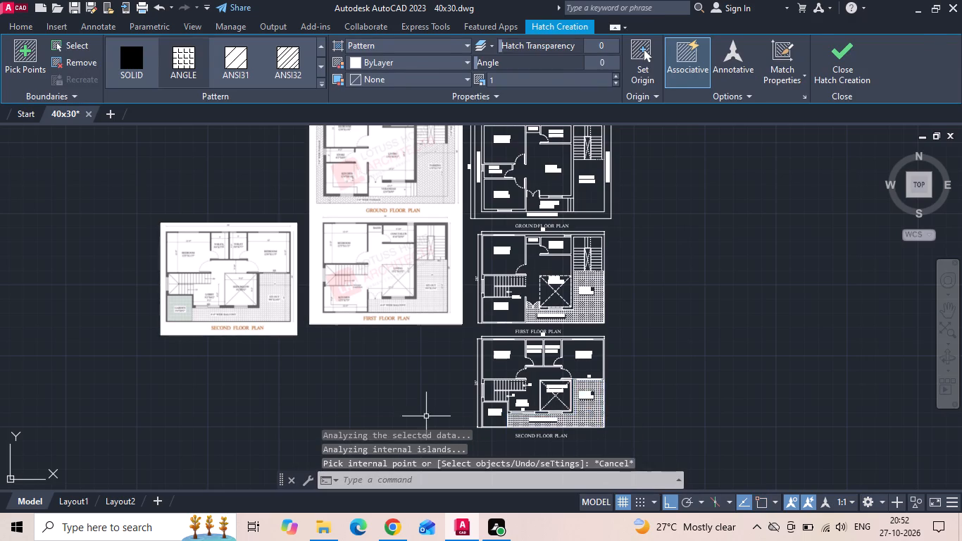
Hatch the second floor plan's garden with the DOTS pattern in green.
scroll(202, 351, up, 2)
scroll(141, 260, up, 2)
scroll(206, 242, down, 2)
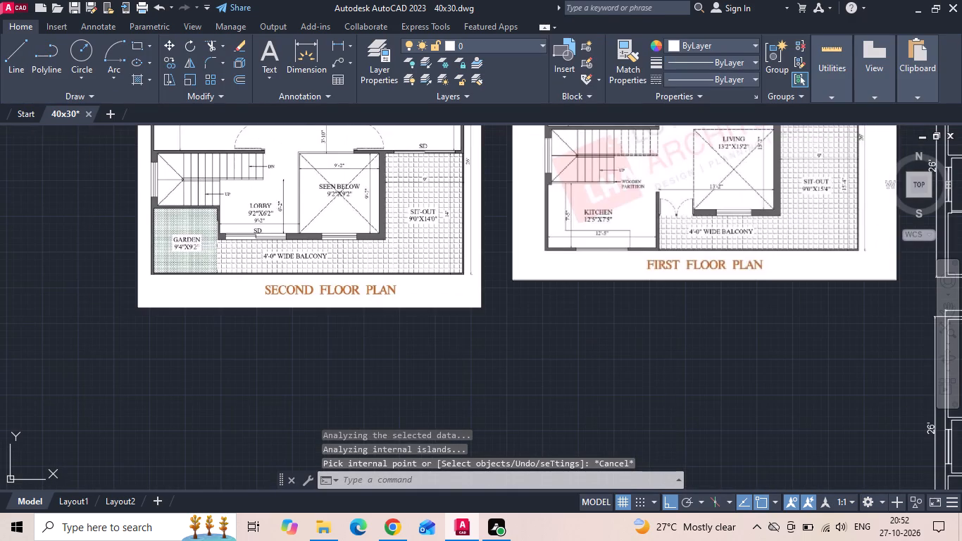
middle_drag(444, 337, 375, 281)
scroll(360, 268, down, 1)
scroll(757, 391, up, 2)
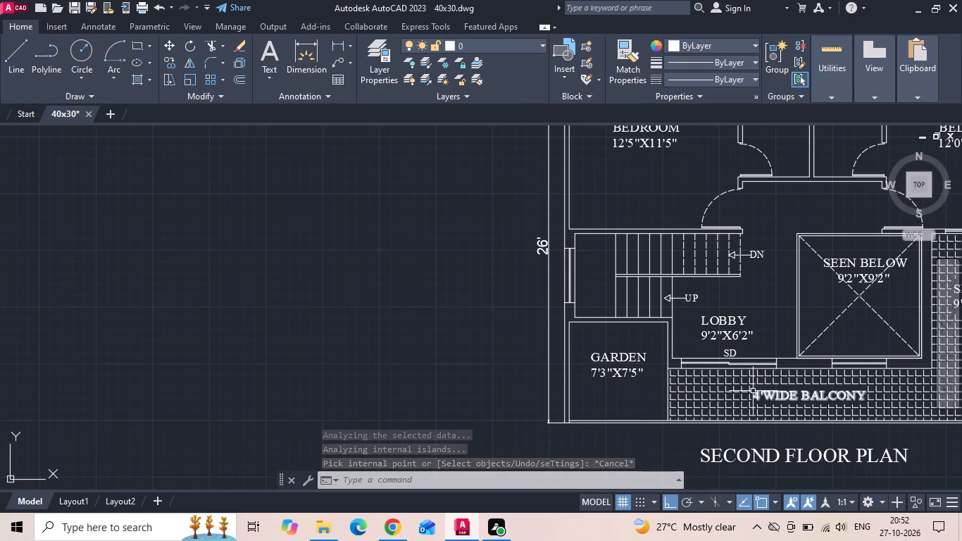
key(space)
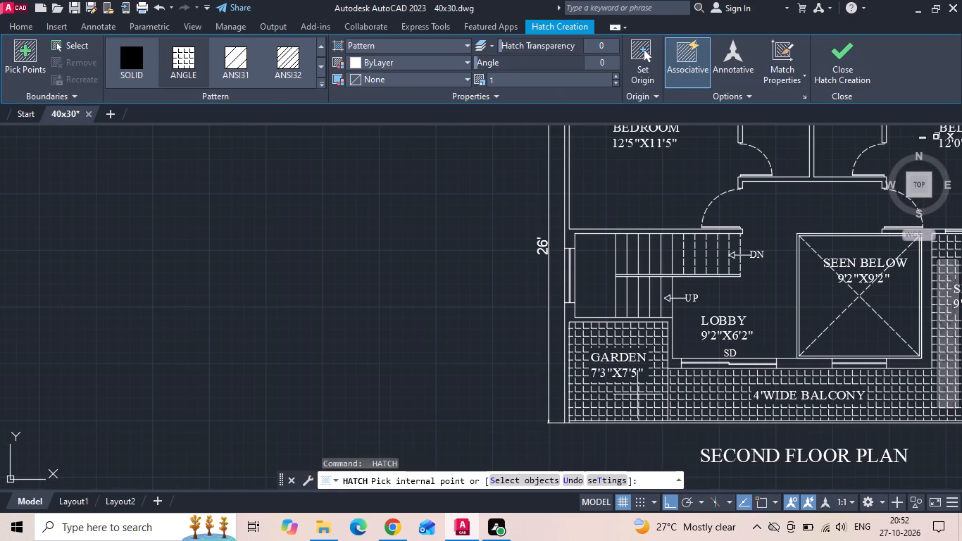
click(637, 394)
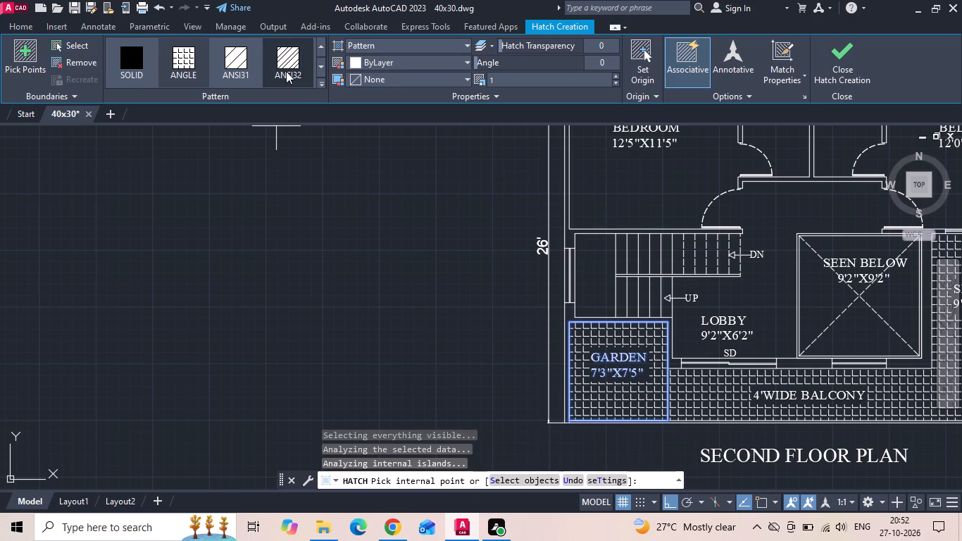
scroll(284, 70, down, 3)
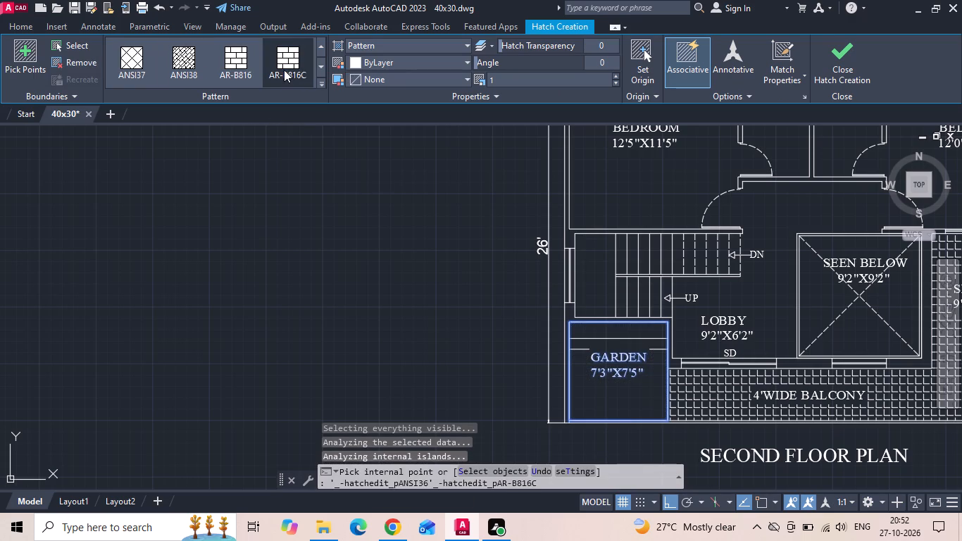
scroll(284, 70, down, 5)
click(239, 66)
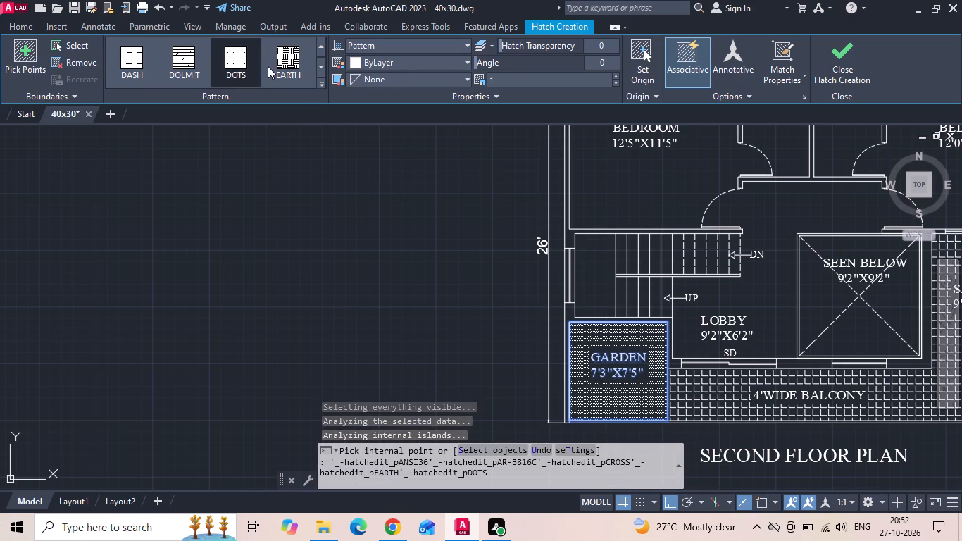
click(358, 63)
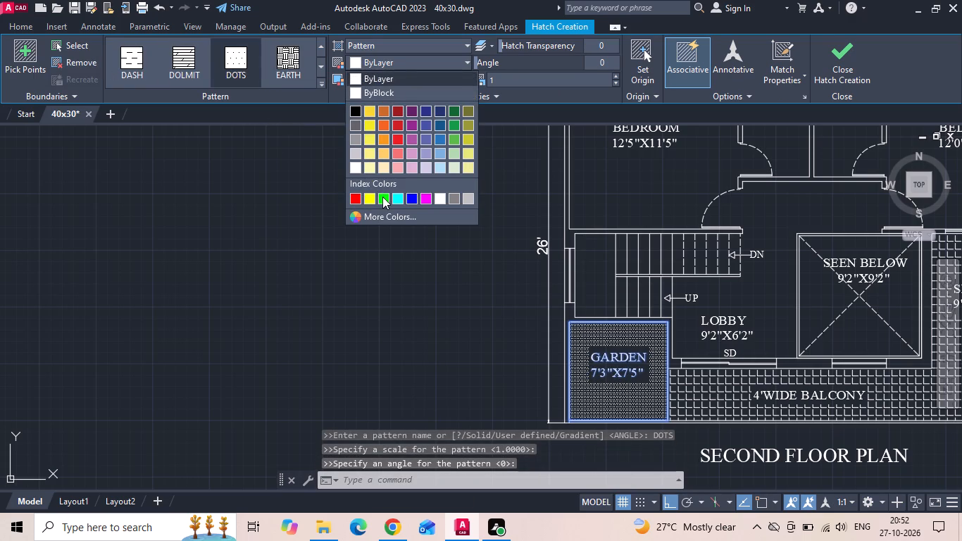
click(382, 197)
key(Escape)
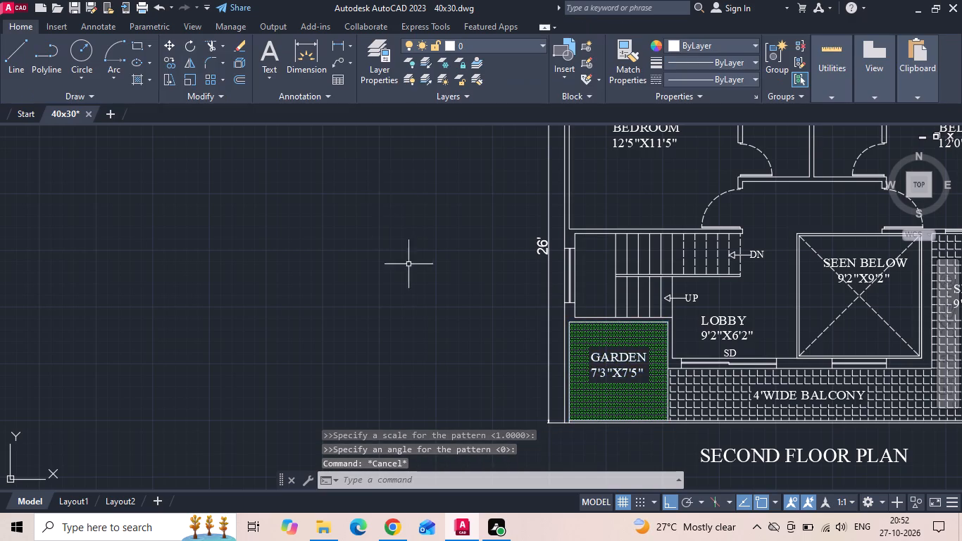
Apply an AR-HBONE hatch to the 2'-0" wide passage around the ground floor plan.
scroll(414, 279, down, 3)
middle_drag(454, 234, 487, 291)
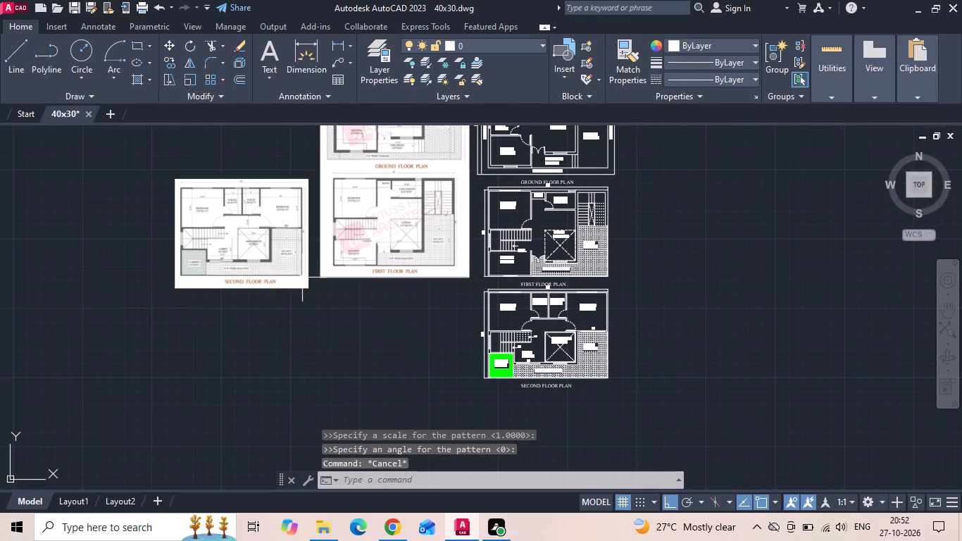
scroll(454, 144, up, 1)
middle_drag(451, 169, 441, 269)
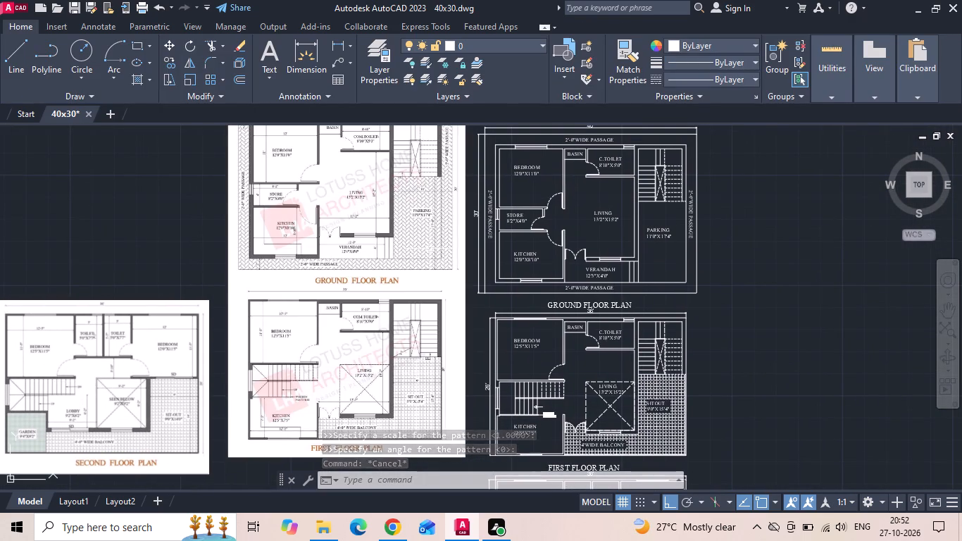
text(H)
key(space)
middle_drag(428, 268, 427, 309)
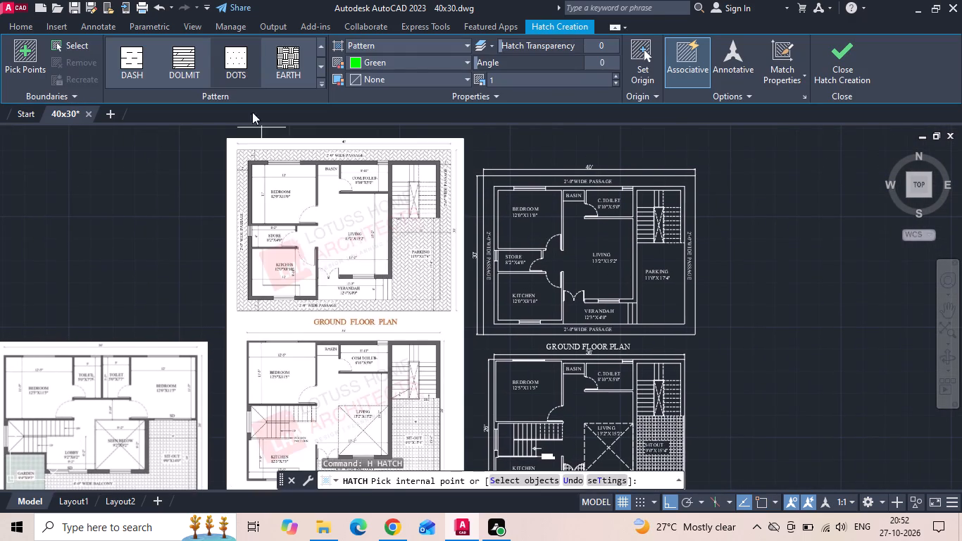
scroll(223, 58, up, 1)
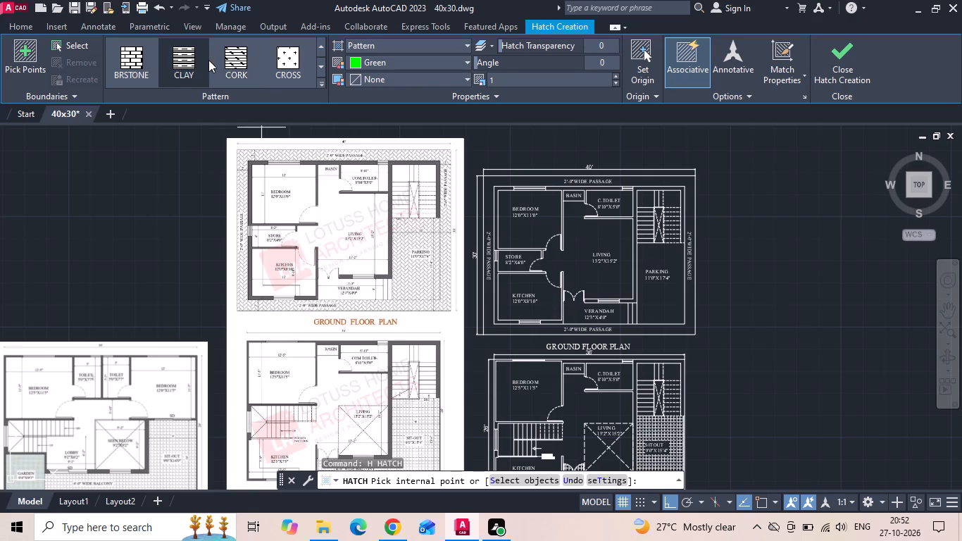
scroll(208, 60, up, 4)
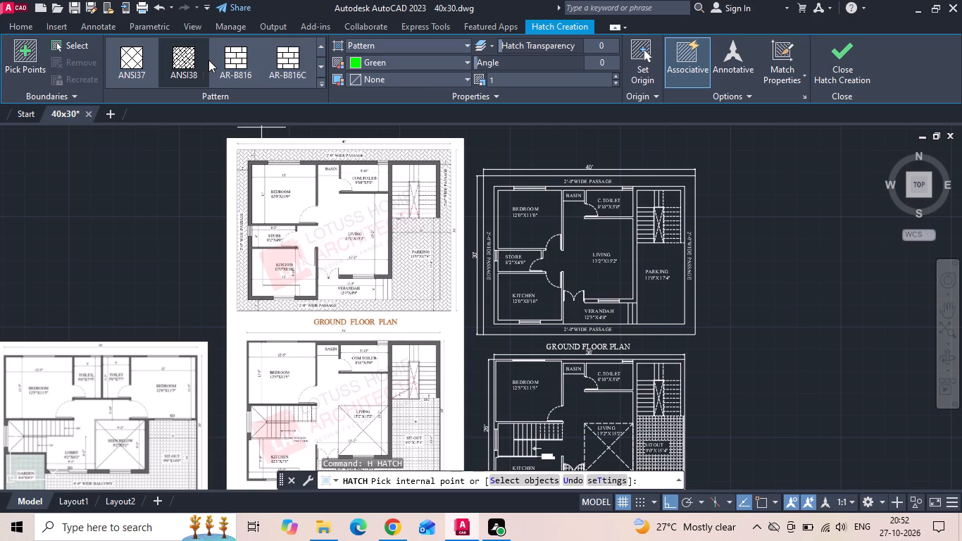
scroll(208, 60, up, 1)
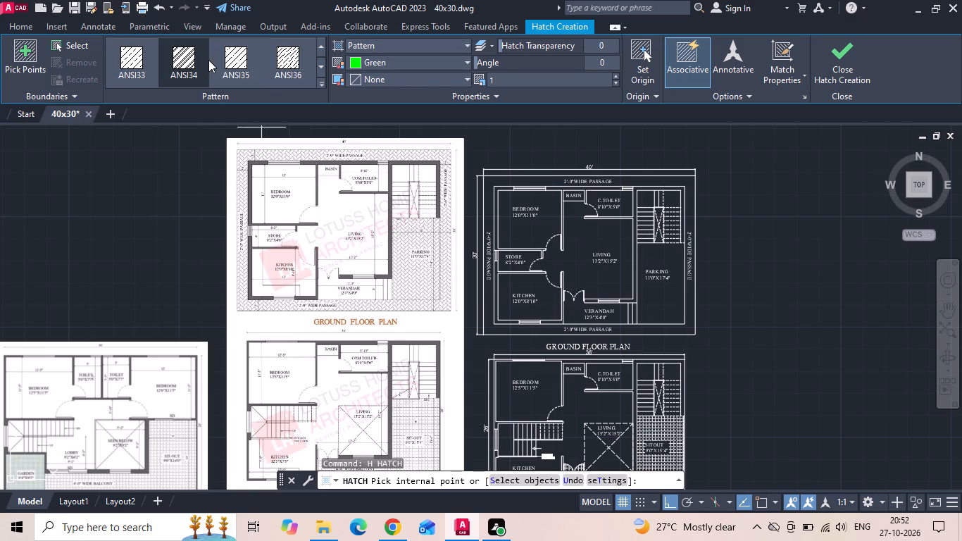
scroll(208, 60, up, 2)
scroll(208, 60, down, 2)
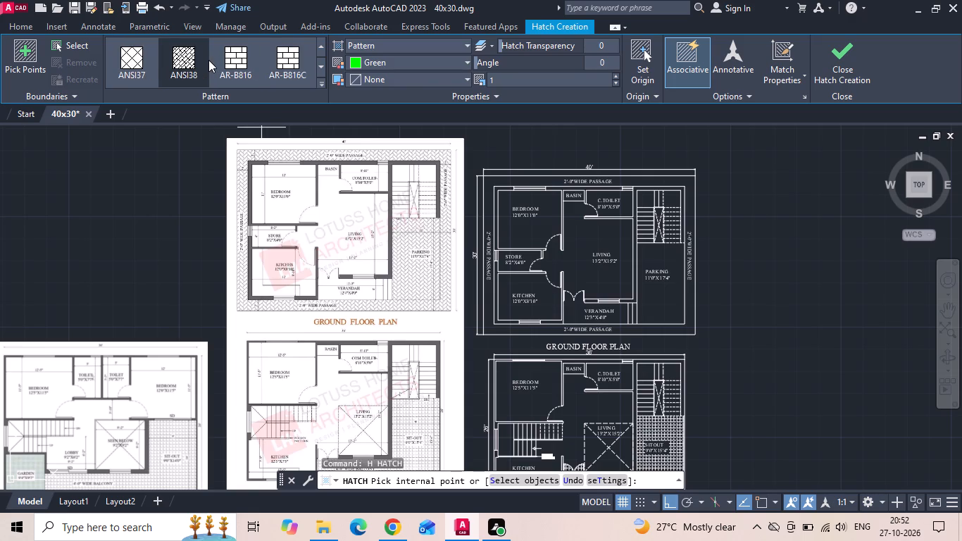
scroll(208, 60, down, 2)
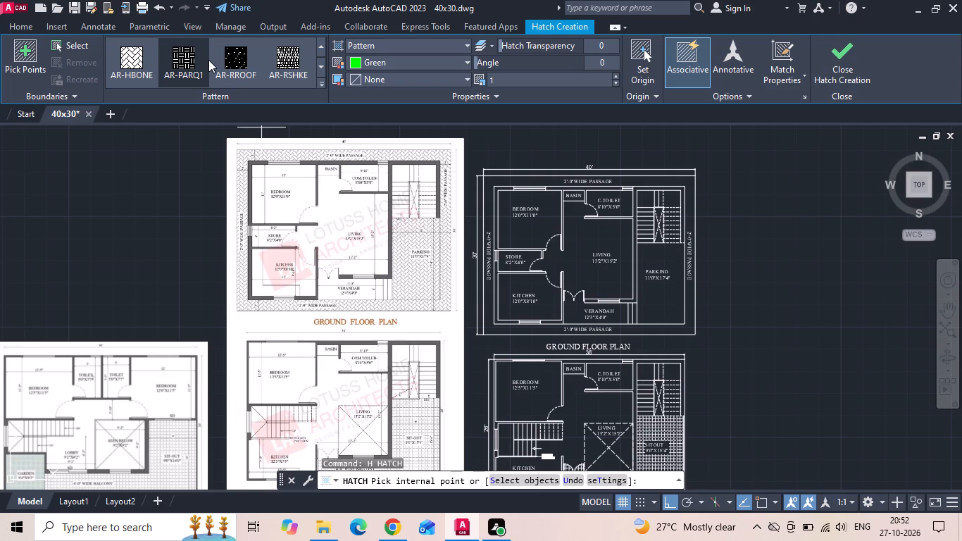
click(144, 63)
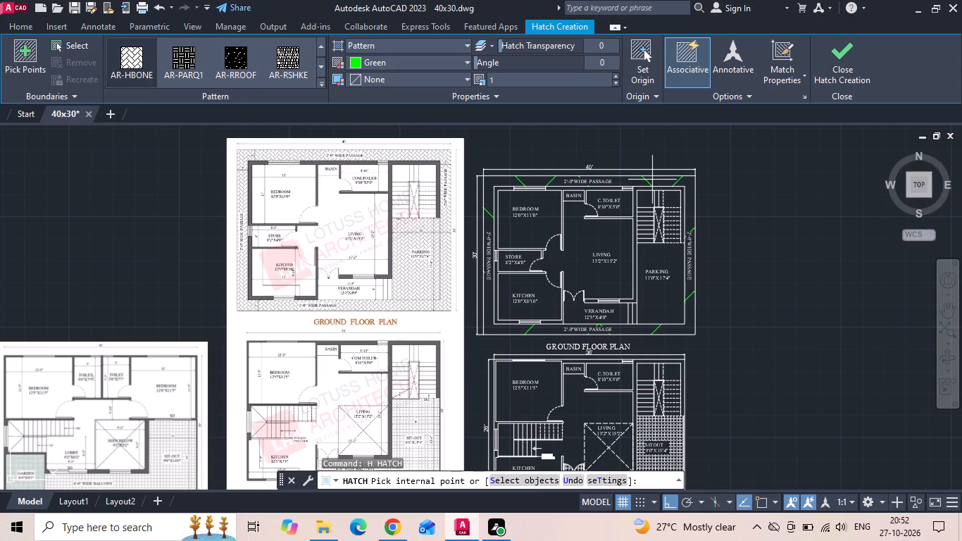
click(652, 180)
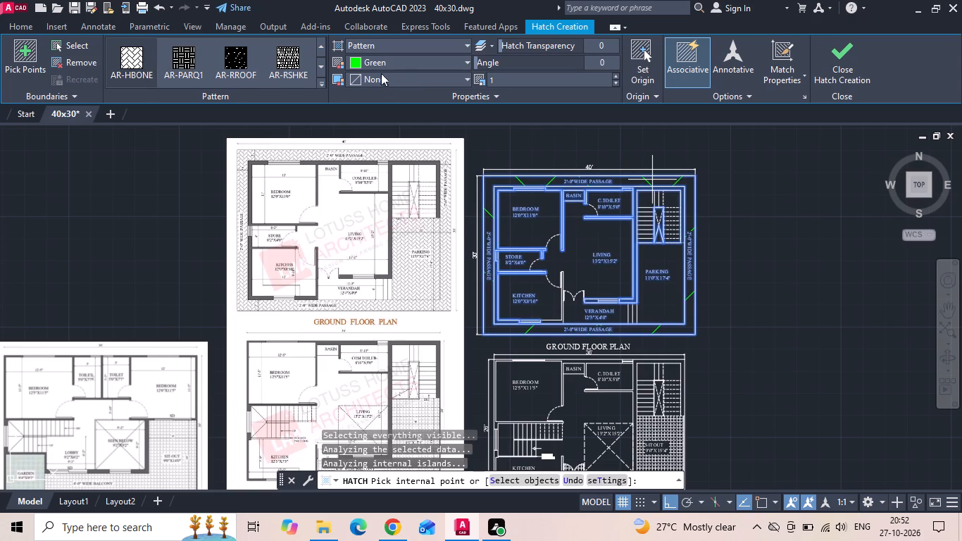
Set the passage hatch's colour to ByLayer and its scale to 0.1.
click(358, 63)
click(358, 79)
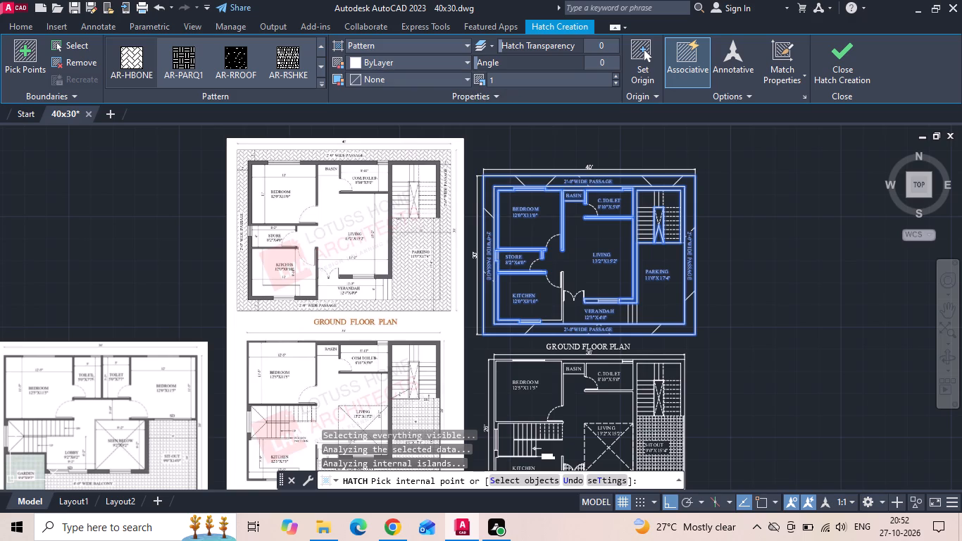
click(515, 79)
text(.1)
key(Return)
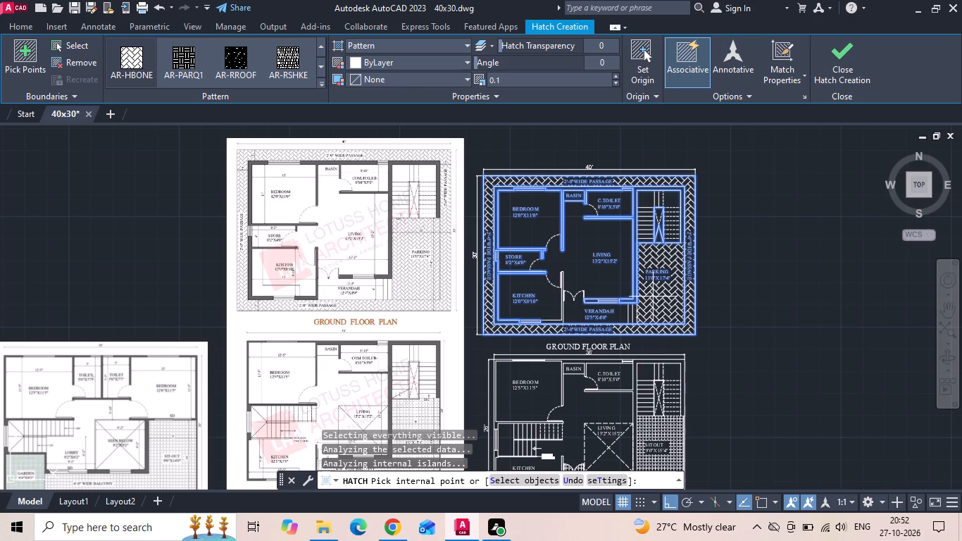
Try to add the ground floor parking area to the herringbone hatch, and finish the hatch.
click(653, 297)
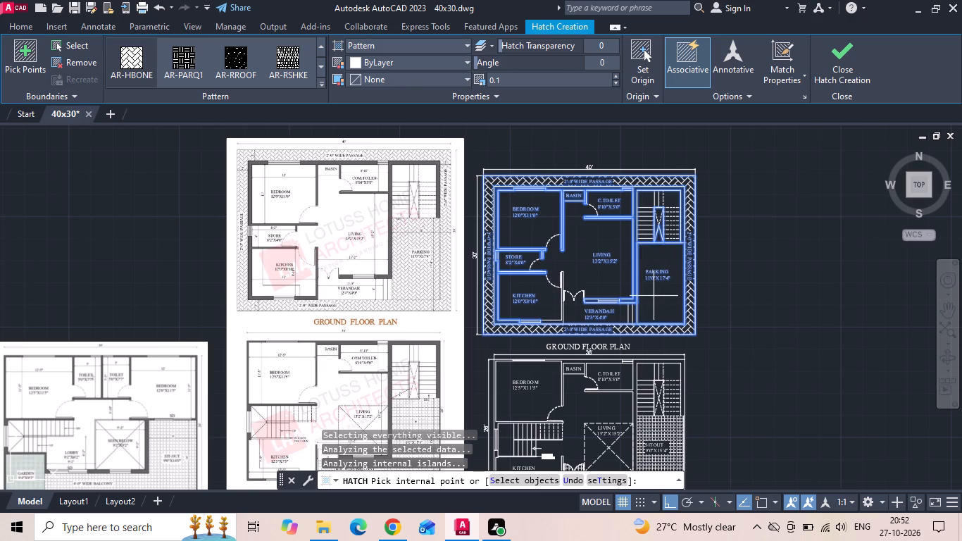
key(space)
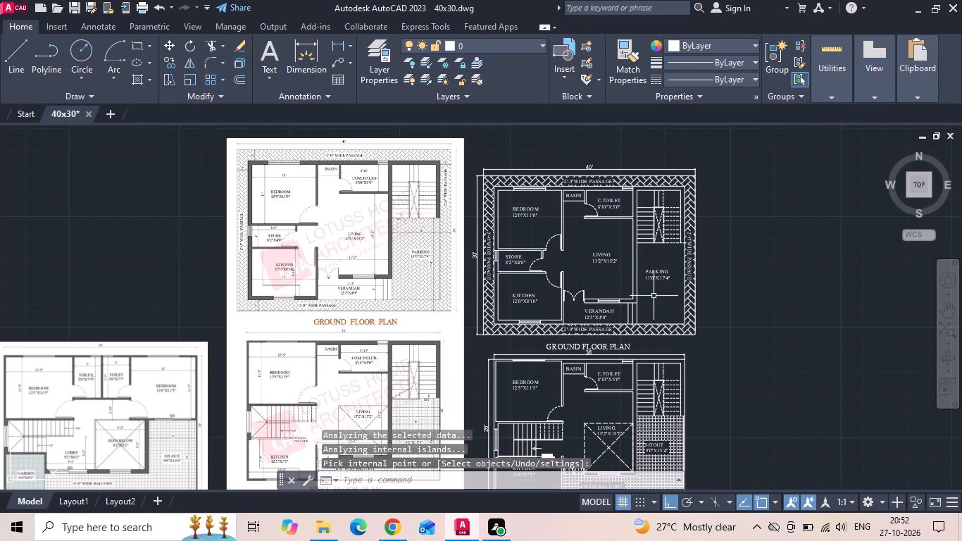
Save the drawing.
key(ctrl+s)
key(ctrl+s)
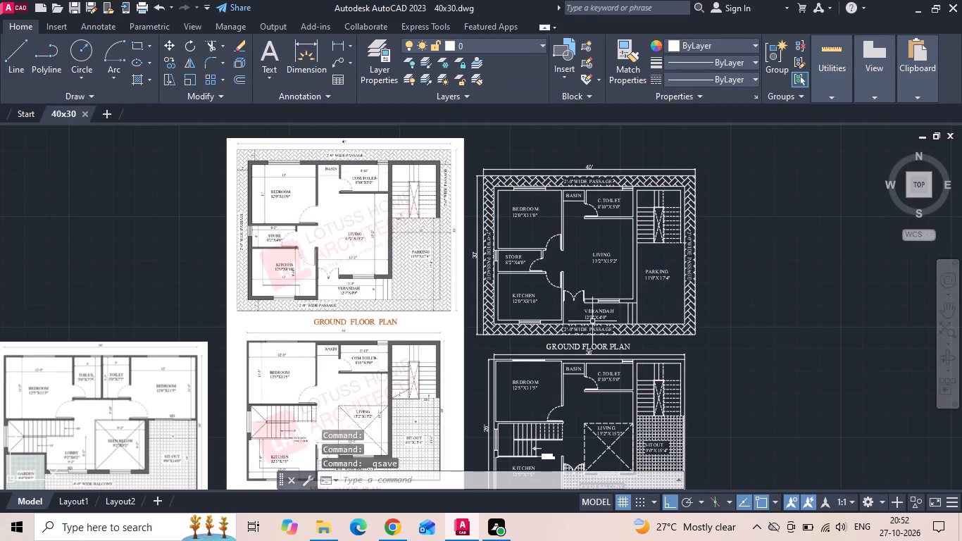
Copy the UP label and its arrow from the second floor stair to the ground floor parking area, just below the staircase.
scroll(568, 241, down, 1)
scroll(539, 357, up, 2)
middle_drag(534, 343, 487, 180)
scroll(487, 179, down, 2)
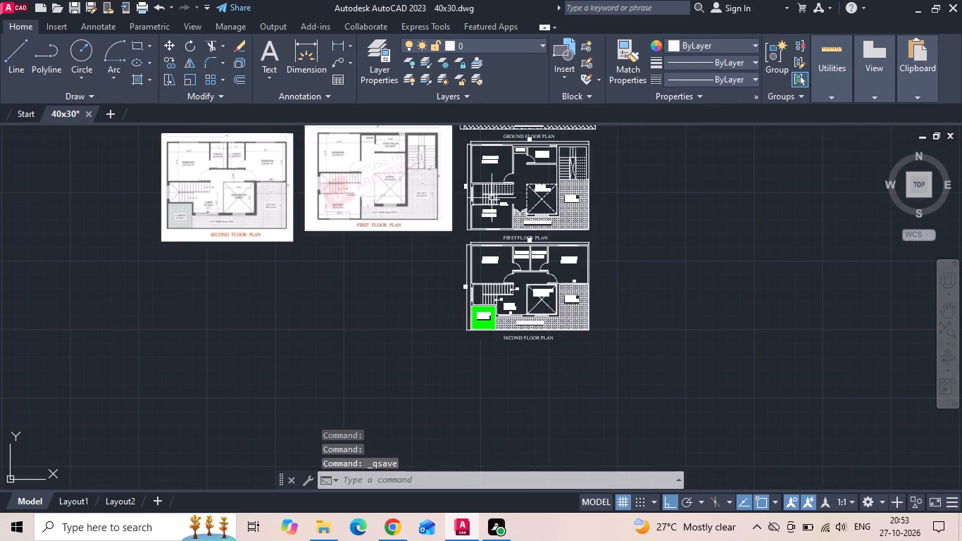
scroll(516, 323, up, 3)
scroll(458, 244, up, 2)
drag(457, 218, 416, 237)
click(401, 239)
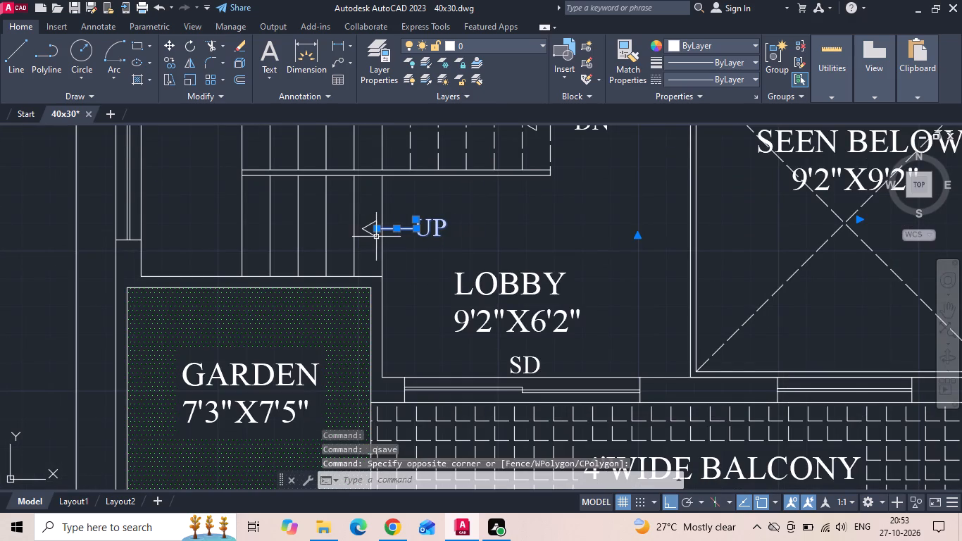
click(375, 237)
right_click(373, 232)
click(404, 297)
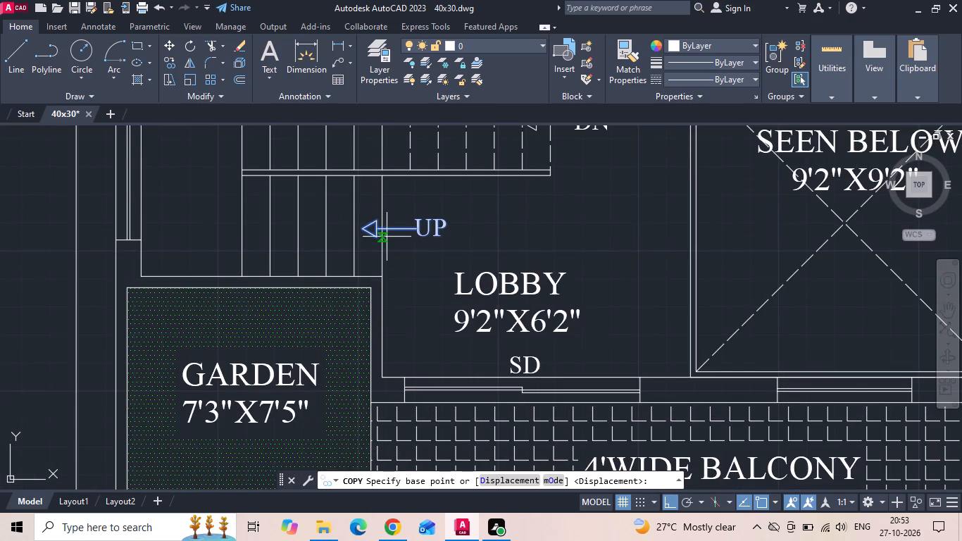
click(385, 228)
scroll(394, 308, down, 3)
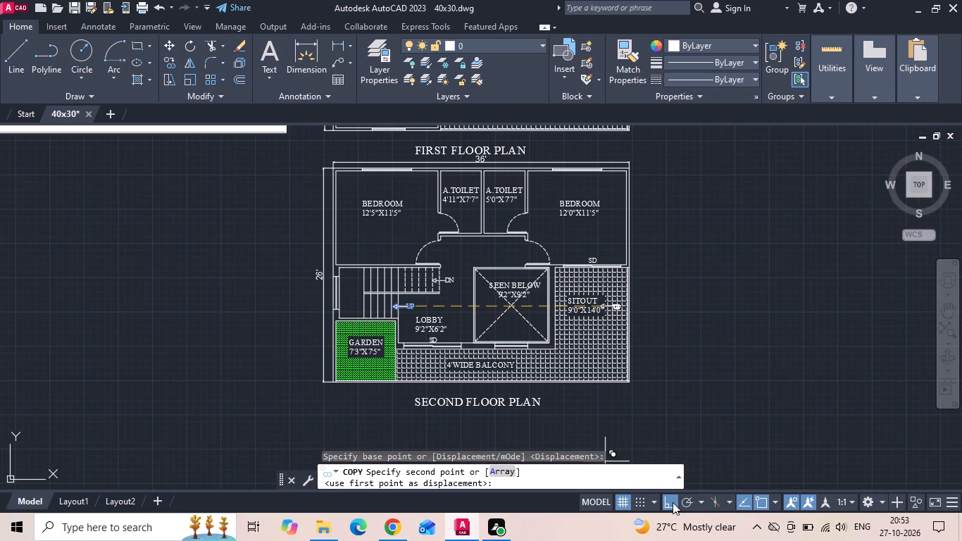
click(665, 503)
scroll(578, 461, down, 2)
scroll(613, 100, up, 2)
scroll(582, 185, up, 6)
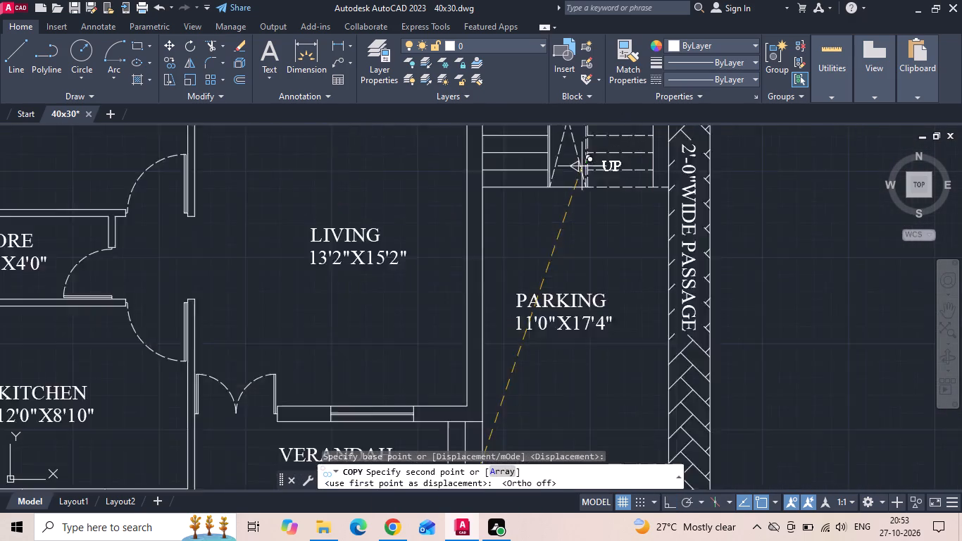
click(435, 284)
key(Escape)
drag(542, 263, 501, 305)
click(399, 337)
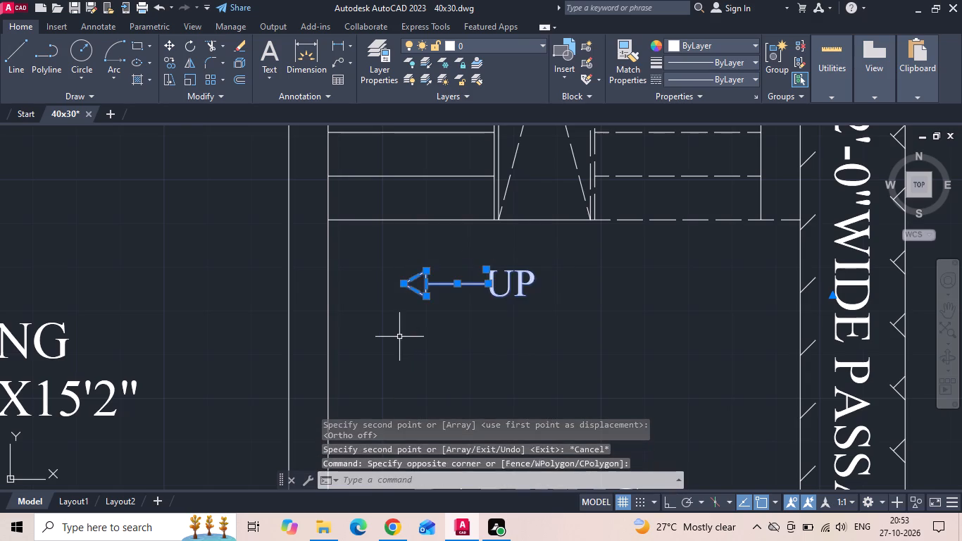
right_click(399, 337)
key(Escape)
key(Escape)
Rotate the copied arrow, without its UP text, so that it points upward toward the ground floor stair.
drag(458, 254, 423, 293)
click(379, 325)
right_click(379, 325)
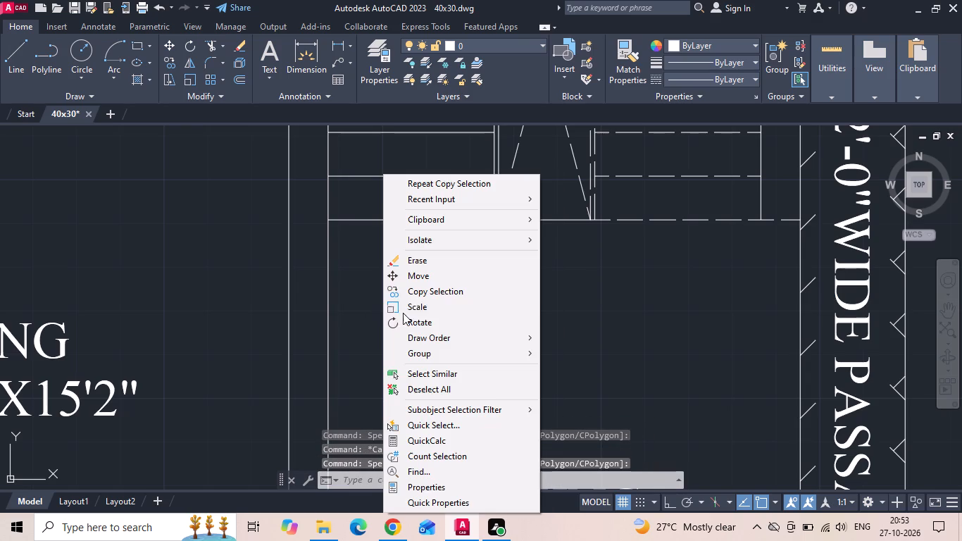
click(427, 323)
key(F8)
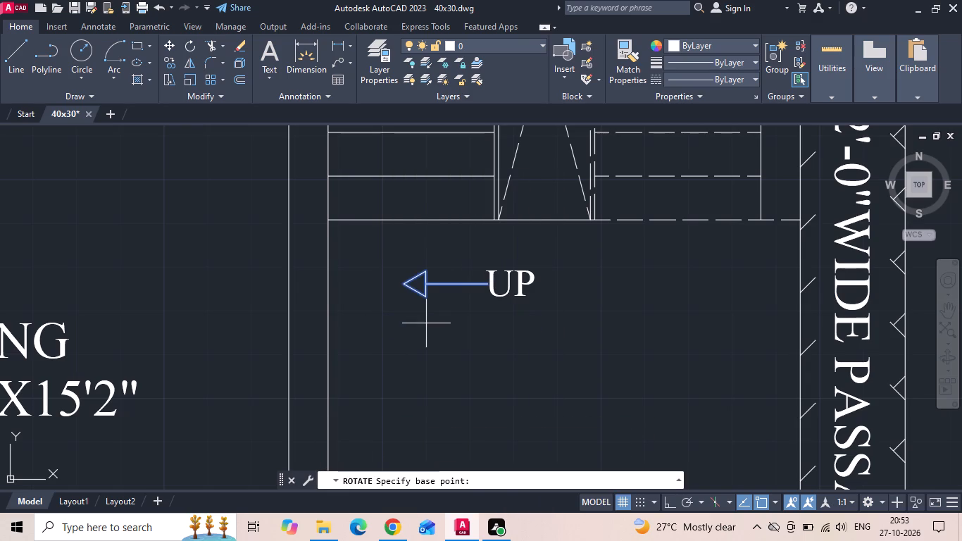
click(427, 287)
click(413, 322)
Move the arrow onto the lowest treads of the ground floor stair's left flight, its tail just past the bottom stair line.
drag(450, 262, 437, 280)
click(404, 317)
right_click(405, 317)
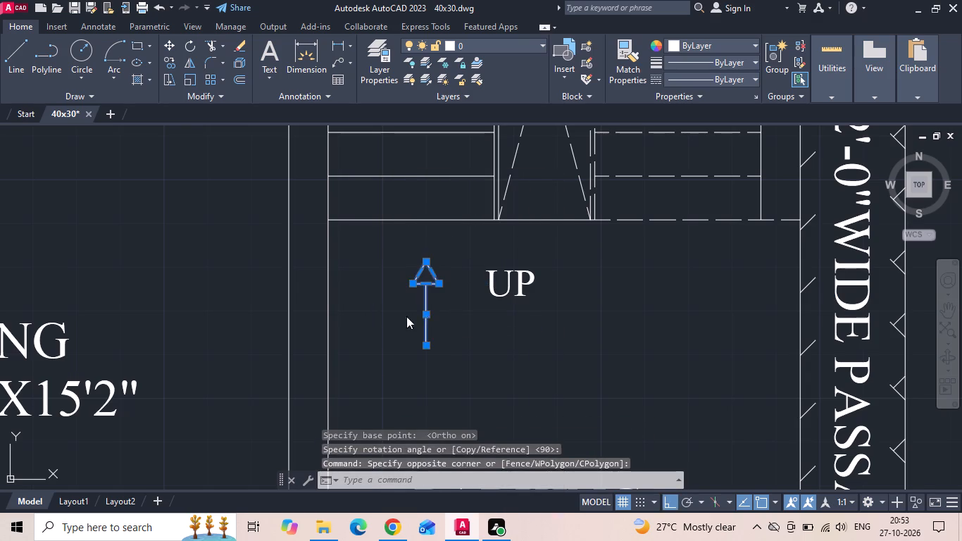
click(442, 275)
click(425, 317)
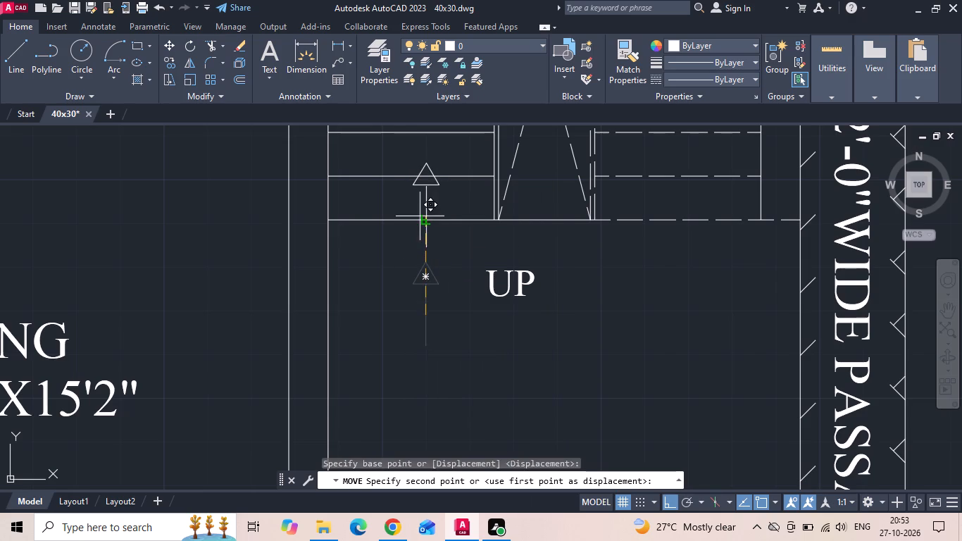
click(411, 177)
middle_drag(412, 193, 410, 223)
drag(425, 172, 411, 180)
click(400, 183)
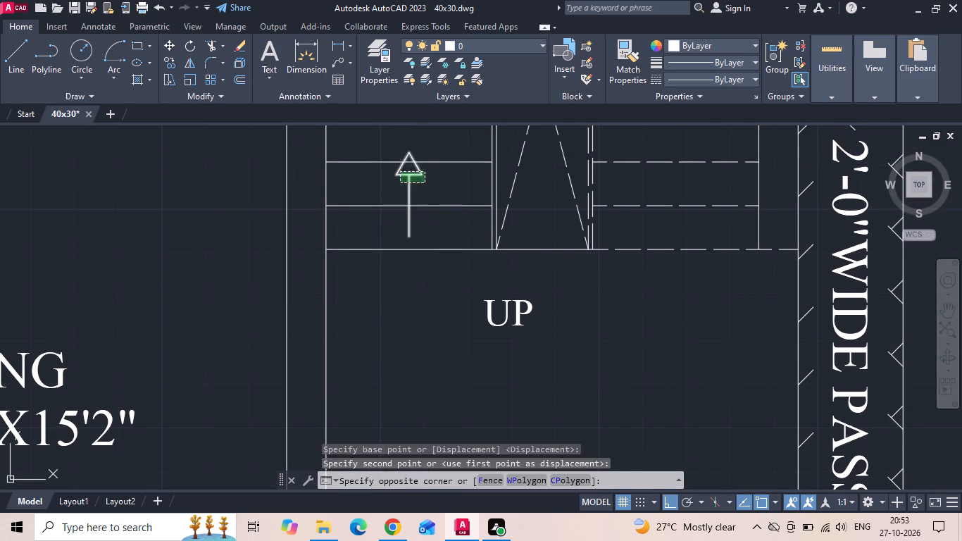
right_click(400, 183)
click(437, 272)
click(436, 352)
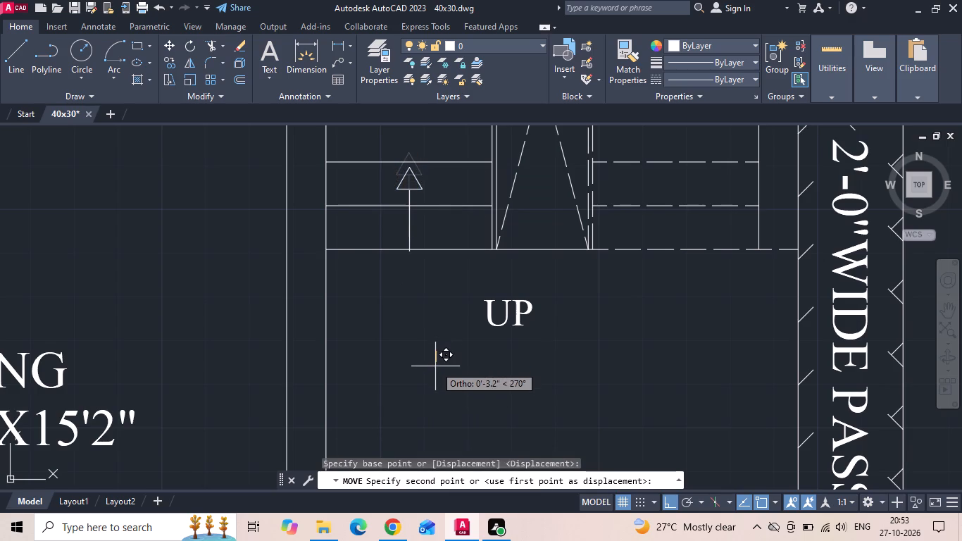
click(435, 373)
Move the UP text directly beneath the arrow's tail, centred on it, at the foot of the ground floor stair.
click(510, 304)
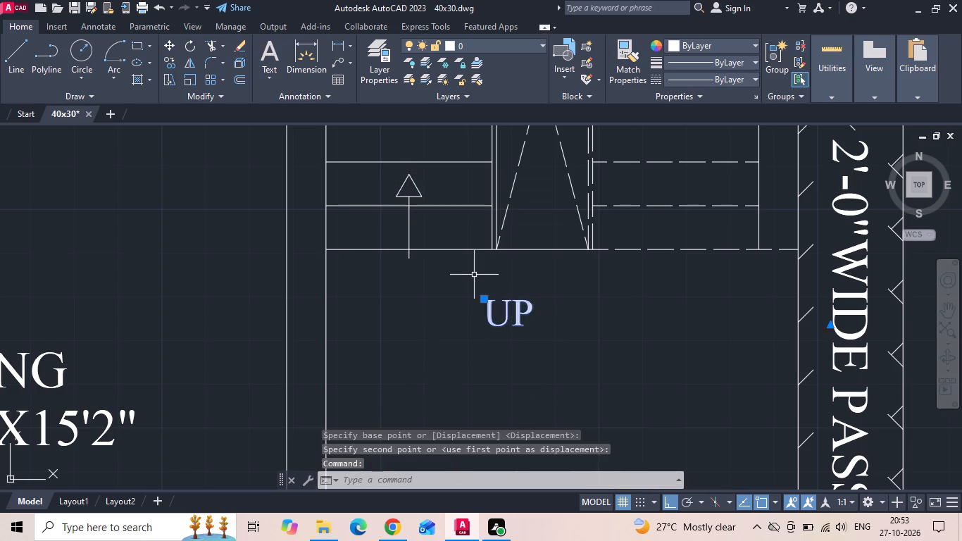
right_click(473, 274)
click(518, 252)
click(483, 318)
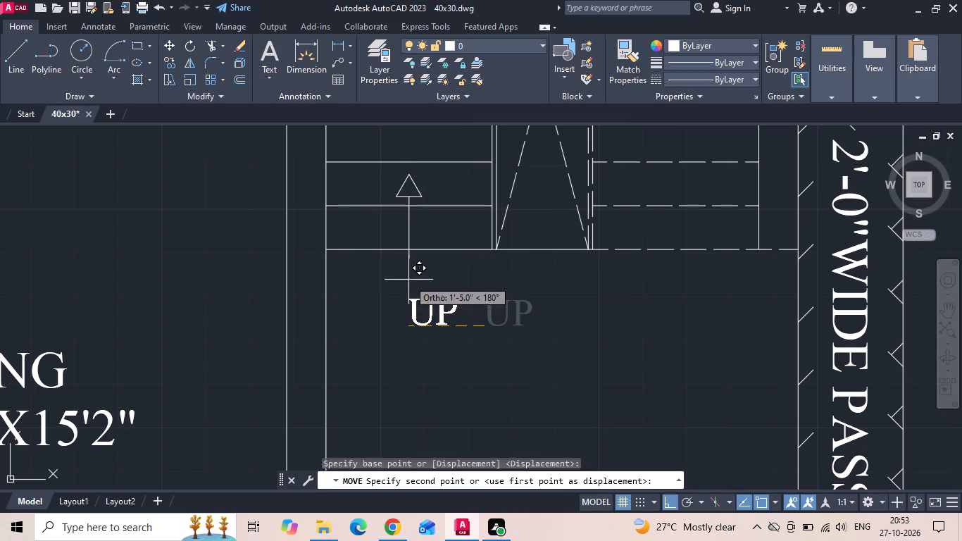
click(392, 268)
click(406, 304)
click(398, 320)
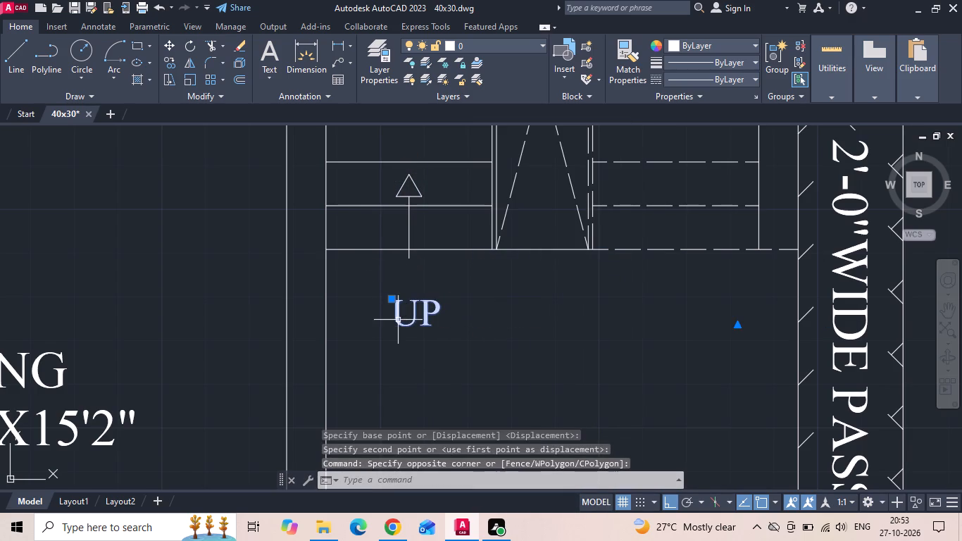
right_click(411, 301)
click(442, 256)
click(467, 267)
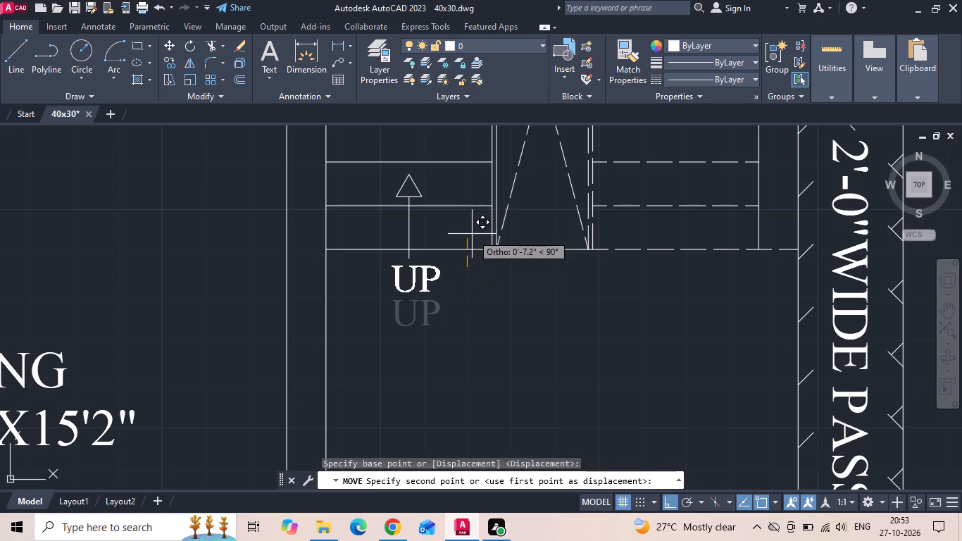
scroll(466, 223, up, 1)
click(454, 231)
Save the drawing.
key(ctrl+s)
key(ctrl+s)
key(ctrl+s)
key(ctrl+s)
key(ctrl+s)
key(ctrl+s)
key(ctrl+s)
key(ctrl+s)
key(ctrl+s)
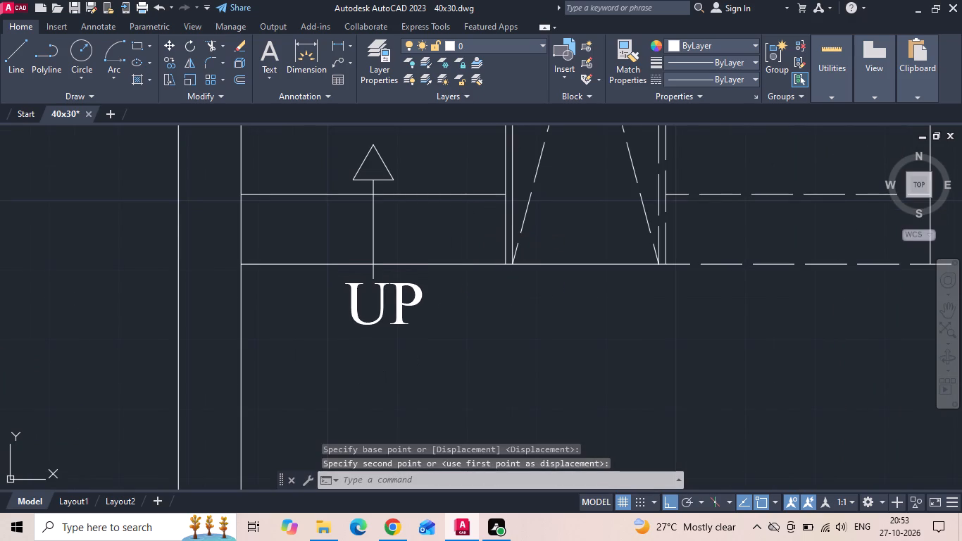
Copy the ground floor stair's arrow and UP text to the foot of the right flight in the first floor plan.
ctrl+scroll(454, 232, down, 5)
scroll(406, 278, down, 2)
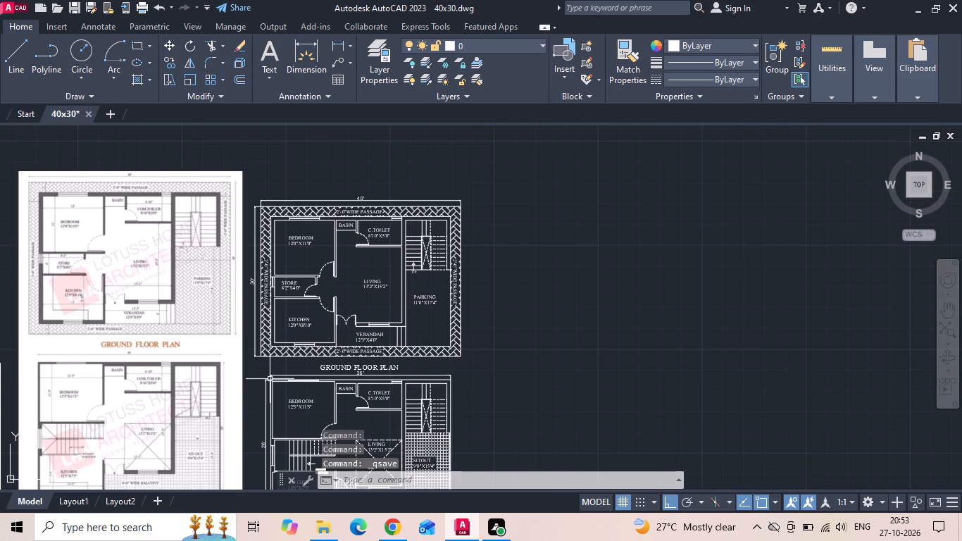
scroll(204, 442, up, 2)
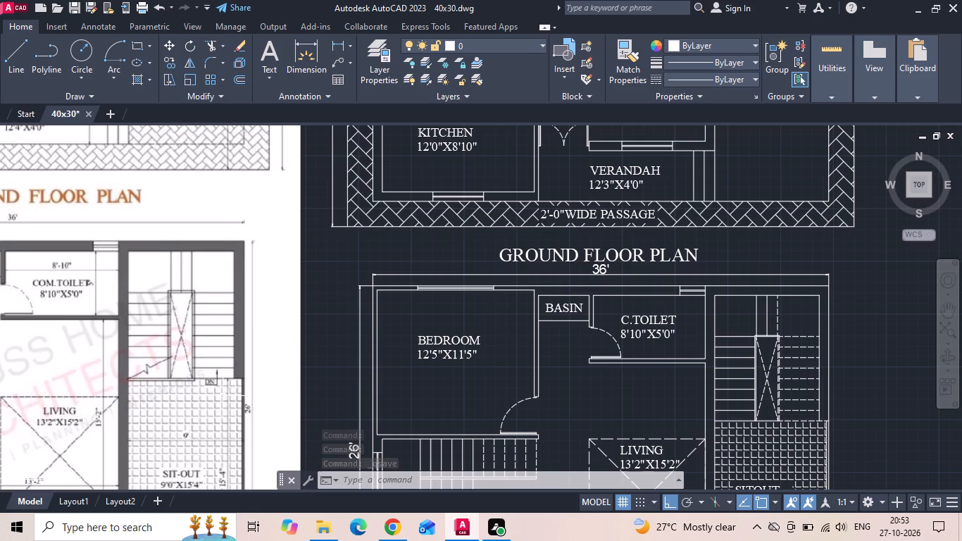
scroll(223, 376, down, 2)
scroll(446, 242, up, 2)
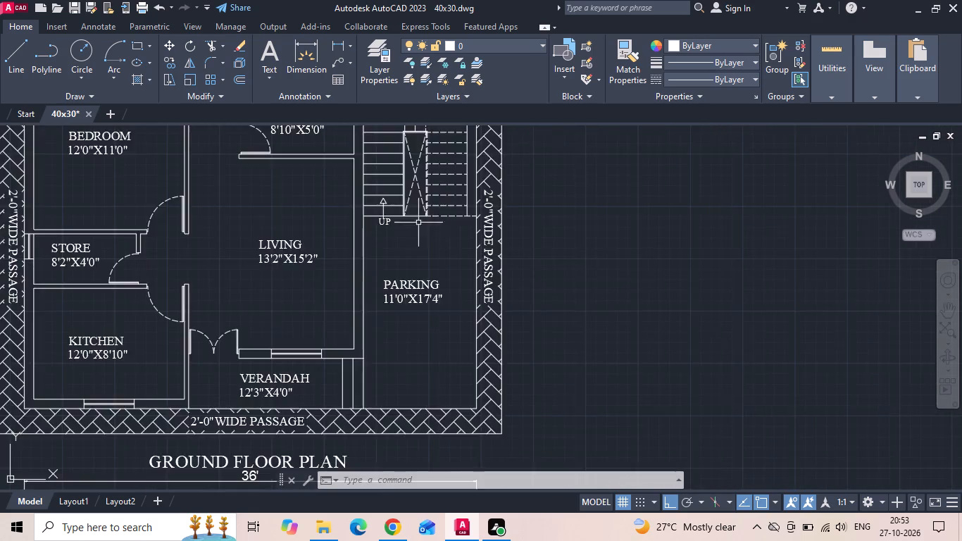
scroll(399, 209, up, 2)
click(368, 192)
click(312, 197)
scroll(365, 235, up, 2)
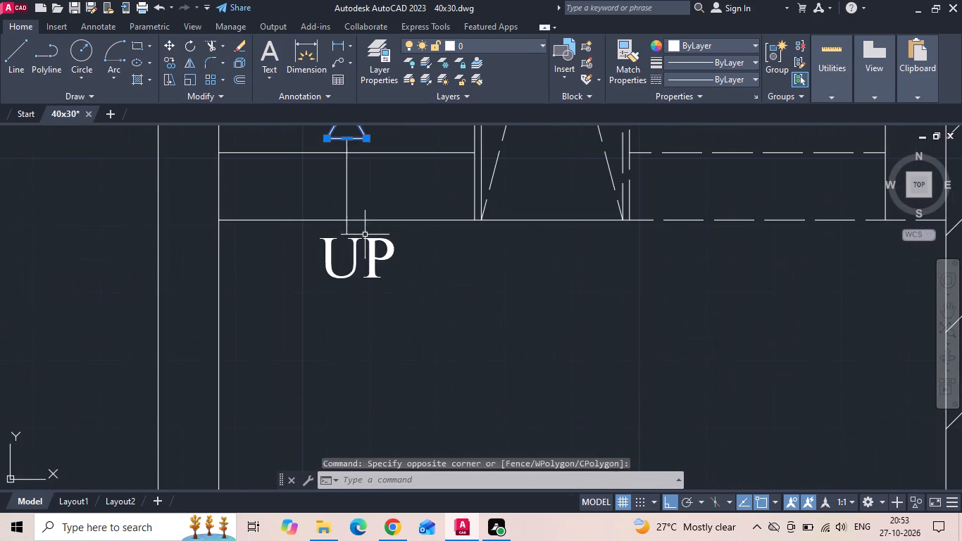
drag(382, 232, 326, 271)
click(308, 297)
right_click(307, 297)
click(366, 292)
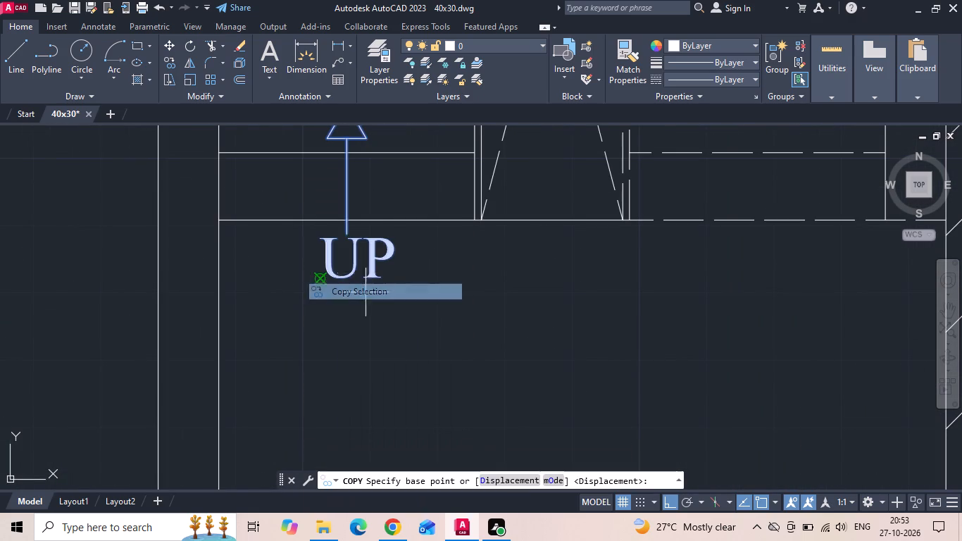
click(344, 154)
scroll(348, 152, down, 5)
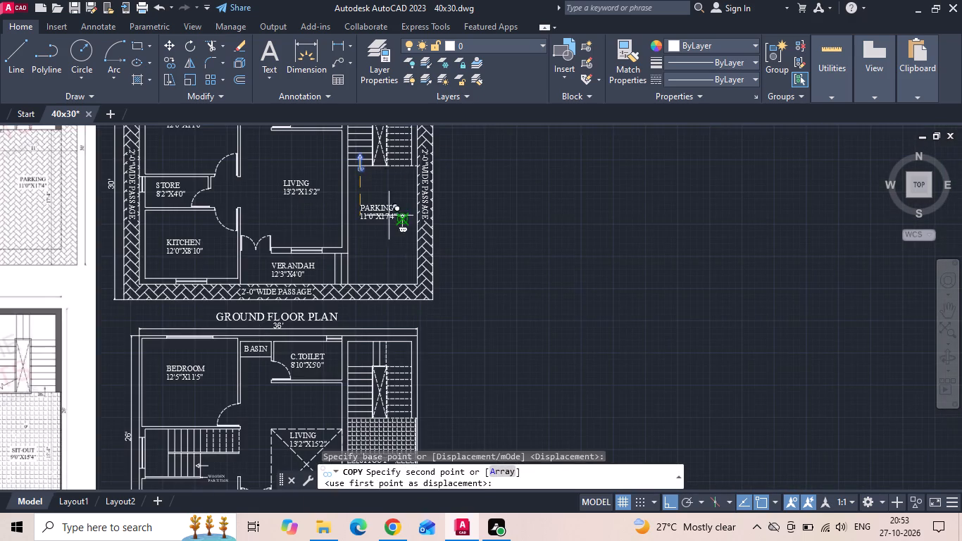
scroll(389, 402, up, 3)
middle_drag(416, 421, 417, 262)
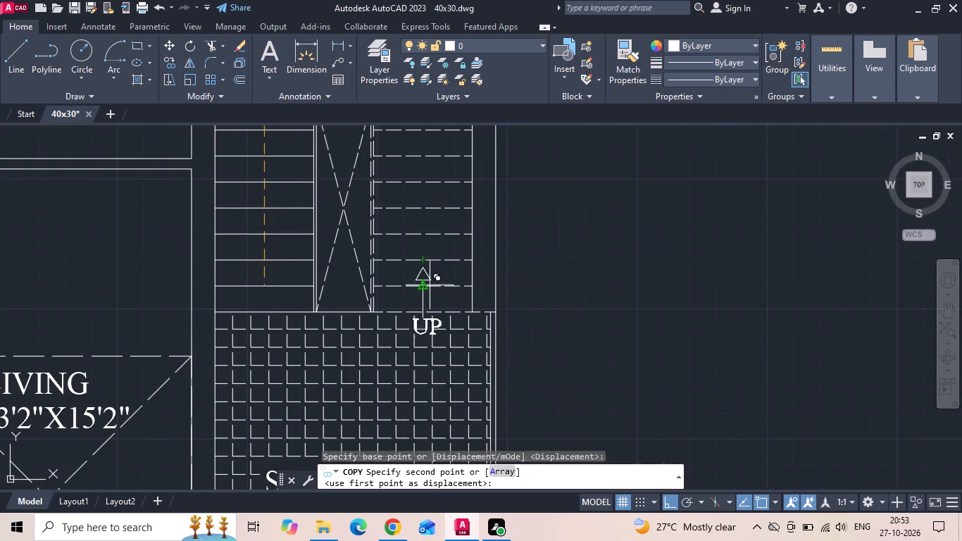
click(424, 281)
key(Escape)
Change the copied label at the first floor stair to DN.
scroll(439, 334, up, 1)
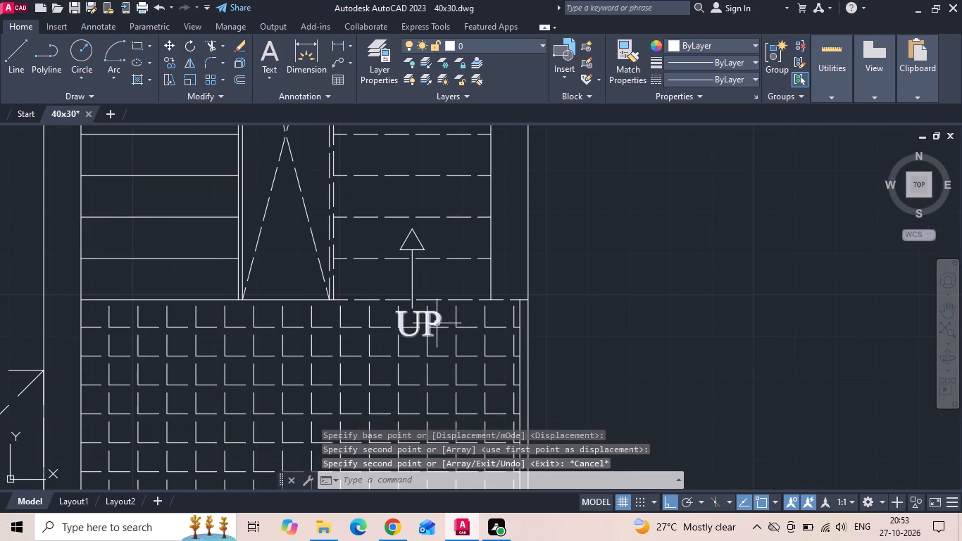
double_click(437, 323)
key(BackSpace)
key(BackSpace)
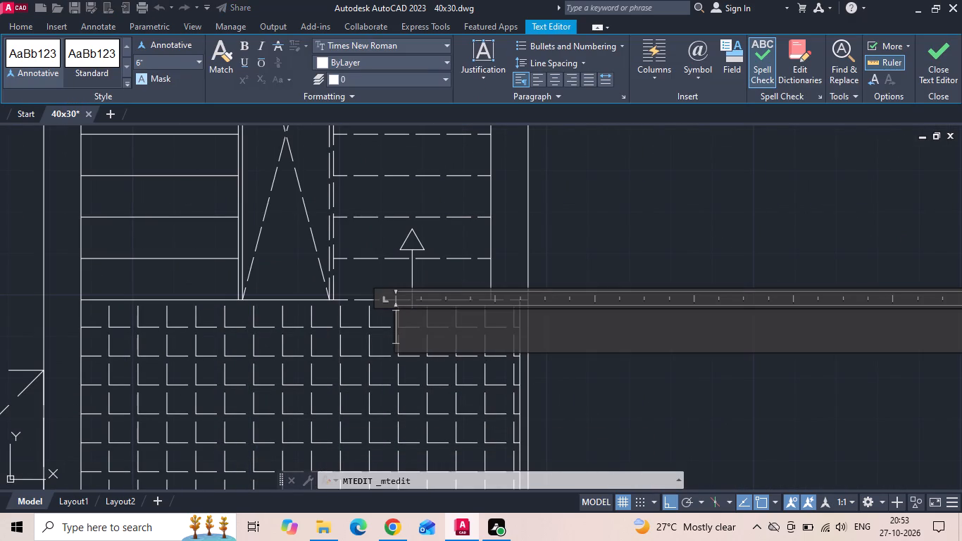
text(DN)
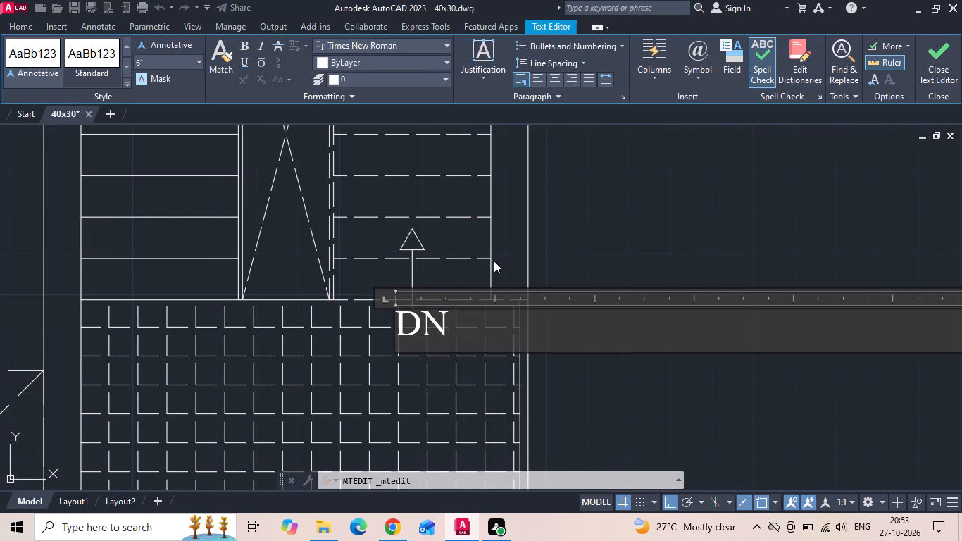
click(672, 223)
Save the drawing.
key(ctrl+s)
key(ctrl+s)
Delete the hatch covering the first floor sitout and 4' wide balcony.
scroll(635, 242, down, 2)
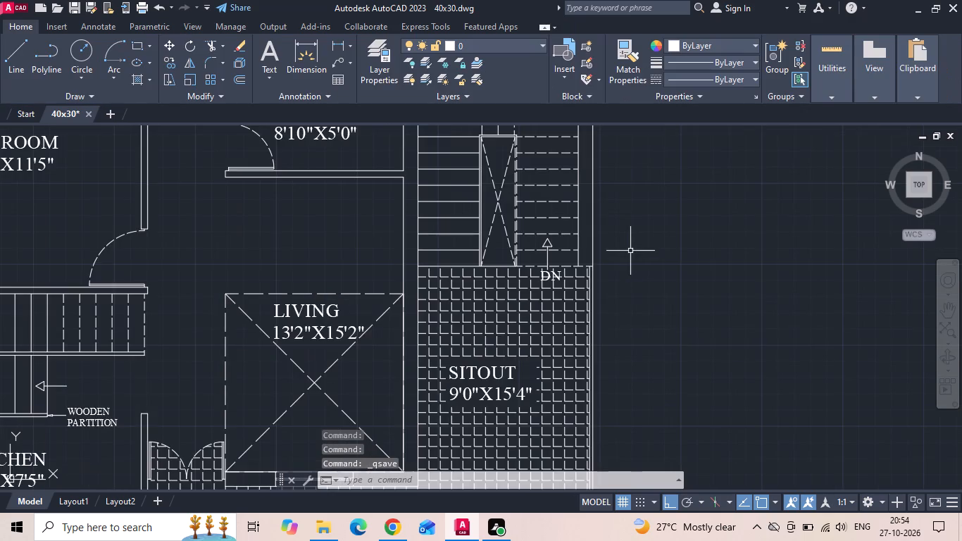
scroll(630, 251, down, 1)
click(594, 301)
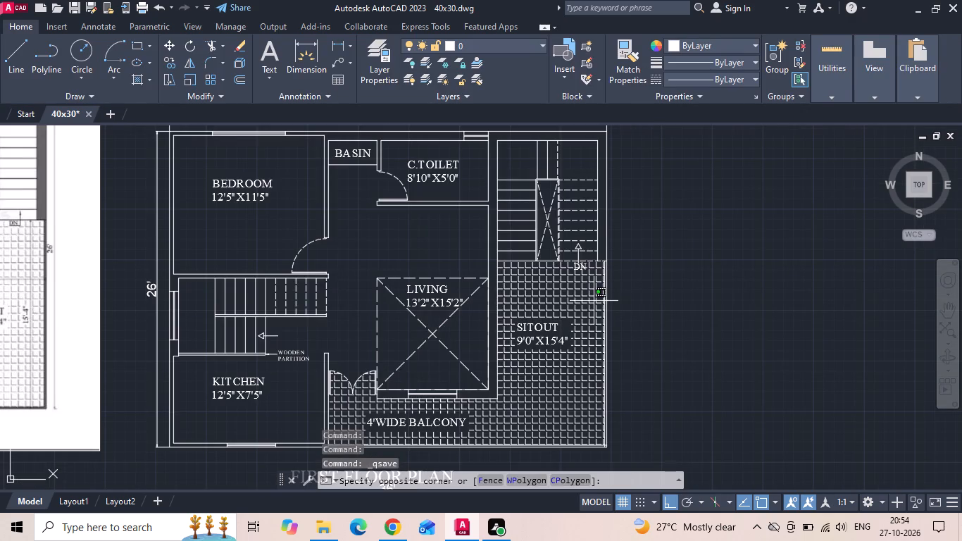
click(583, 296)
key(Delete)
key(g)
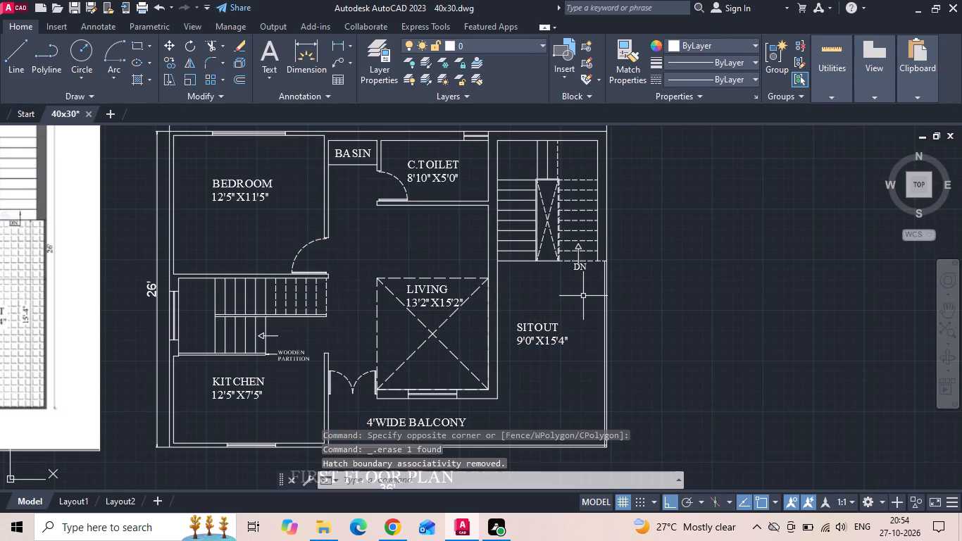
key(Escape)
Apply an ANGLE pattern hatch to the first floor sitout and 4' wide balcony at scale 0.1.
text(H)
key(space)
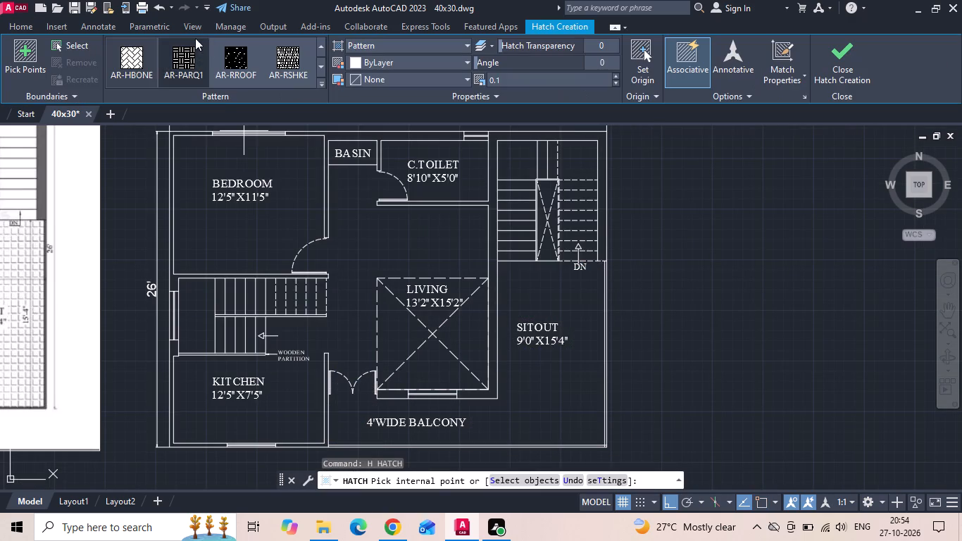
scroll(204, 53, up, 2)
scroll(145, 65, up, 1)
scroll(222, 76, up, 2)
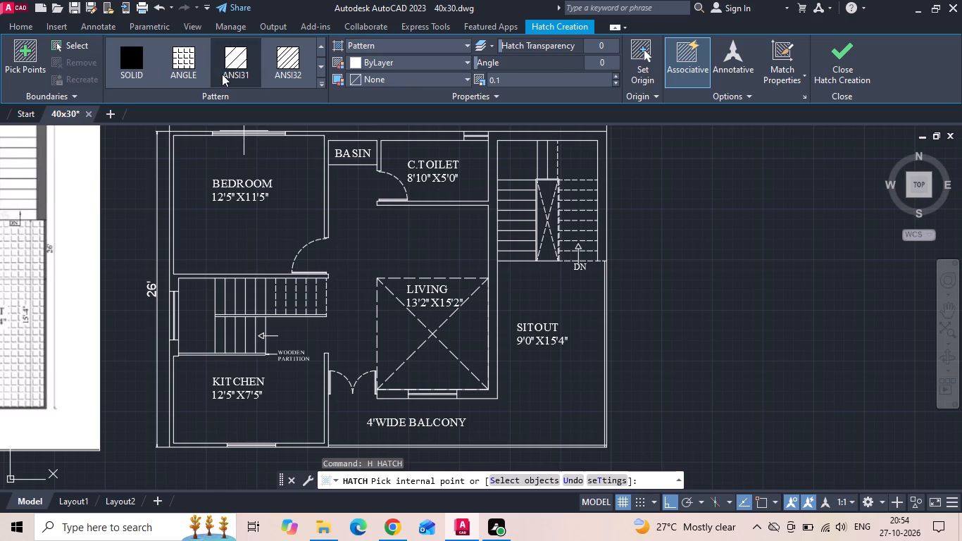
scroll(223, 73, up, 1)
click(189, 63)
click(543, 383)
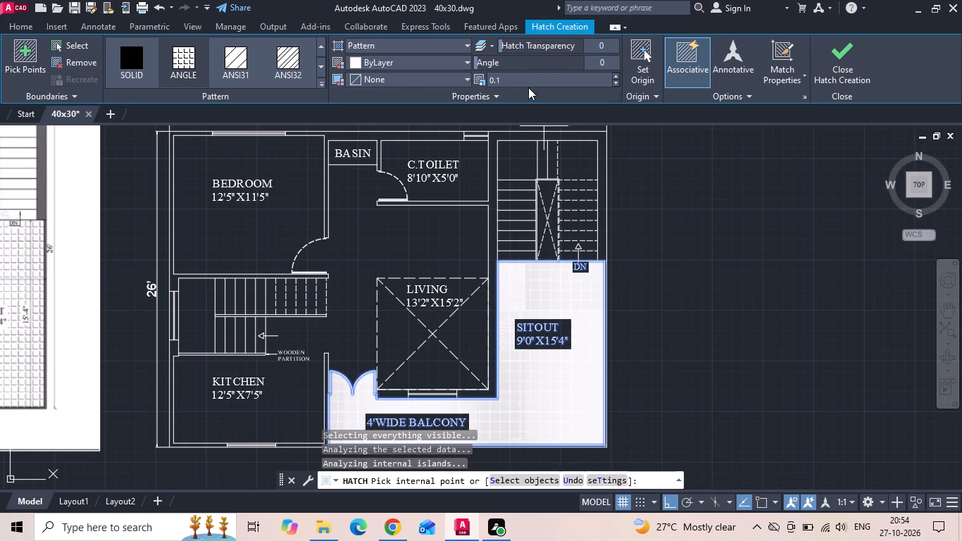
key(Escape)
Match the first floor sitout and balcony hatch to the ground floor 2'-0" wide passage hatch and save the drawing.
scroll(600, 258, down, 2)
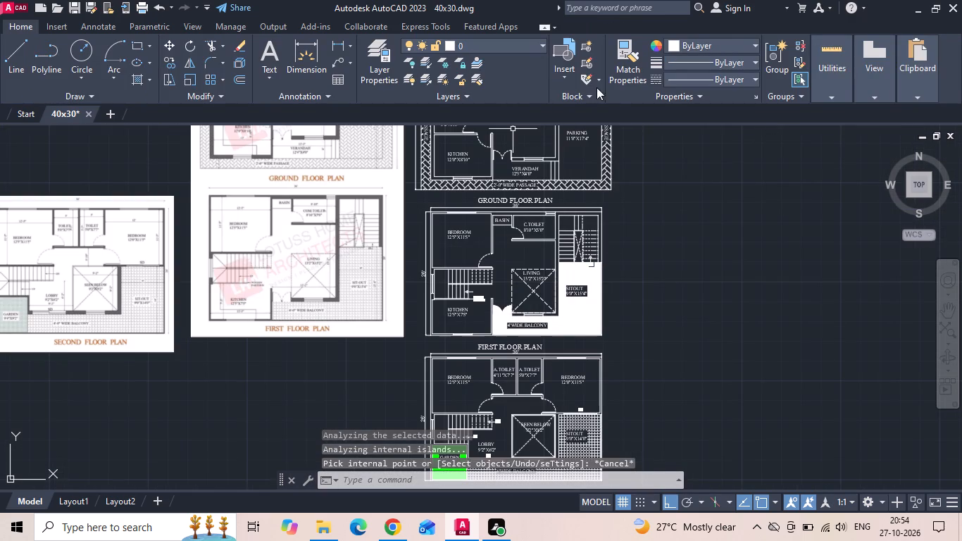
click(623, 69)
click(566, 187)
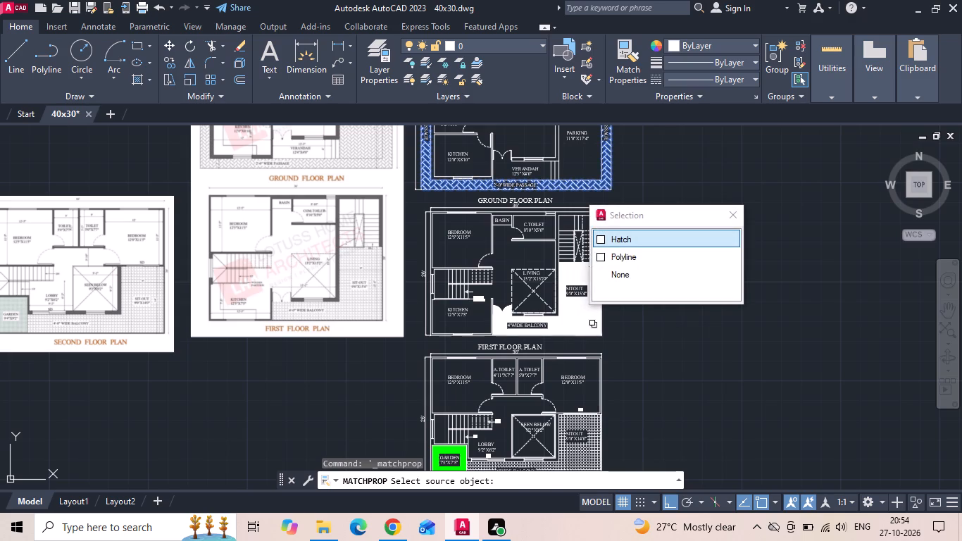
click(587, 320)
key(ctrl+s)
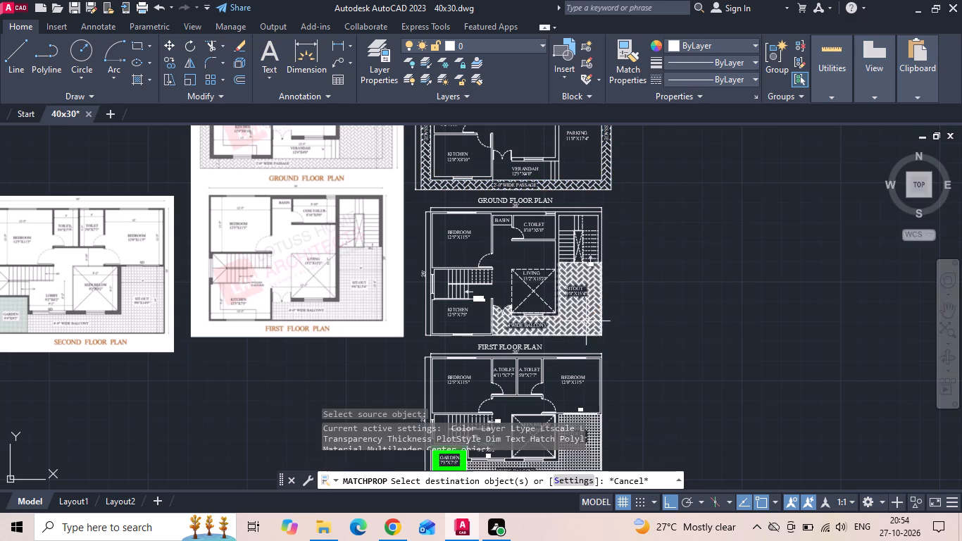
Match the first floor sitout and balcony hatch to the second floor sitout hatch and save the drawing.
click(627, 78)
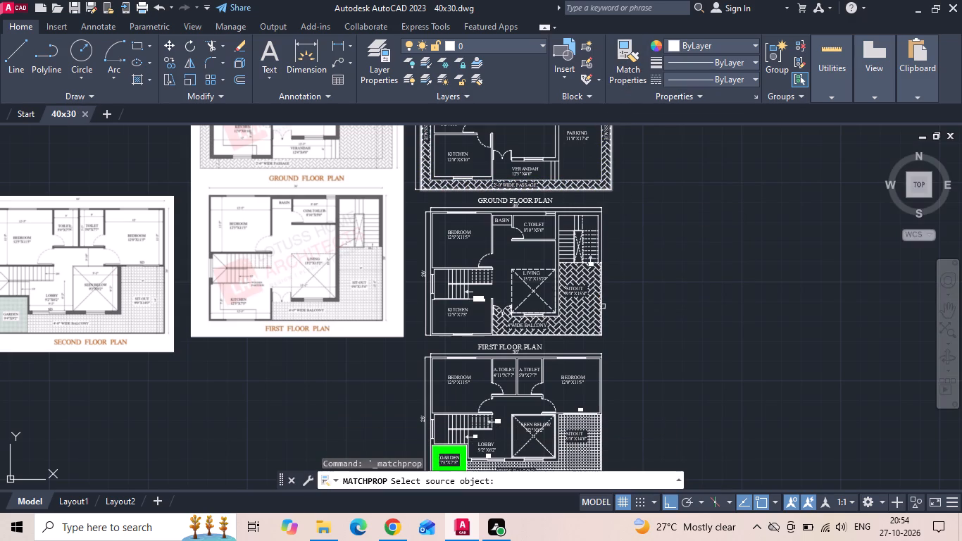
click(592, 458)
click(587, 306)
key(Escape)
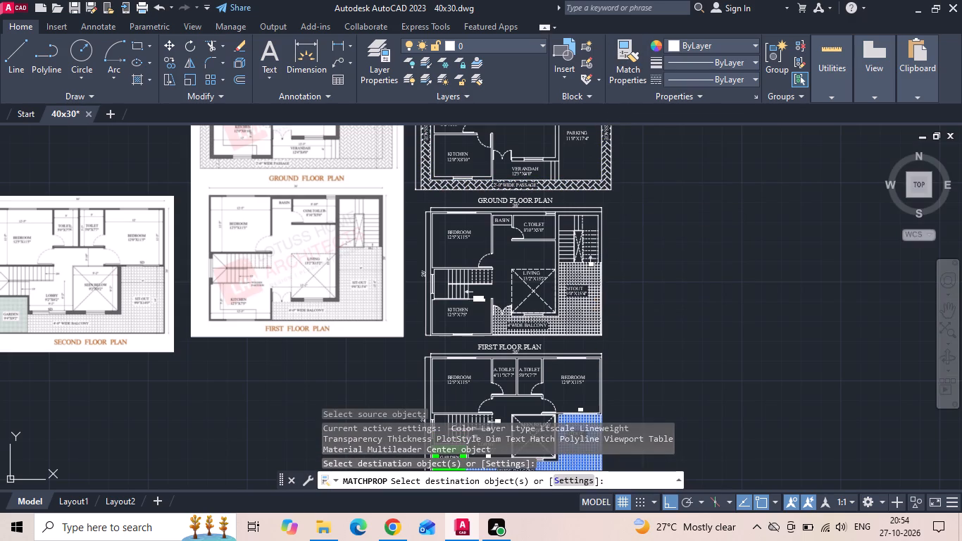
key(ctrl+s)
Delete the hatch covering the first floor sitout and 4' wide balcony.
scroll(568, 292, up, 1)
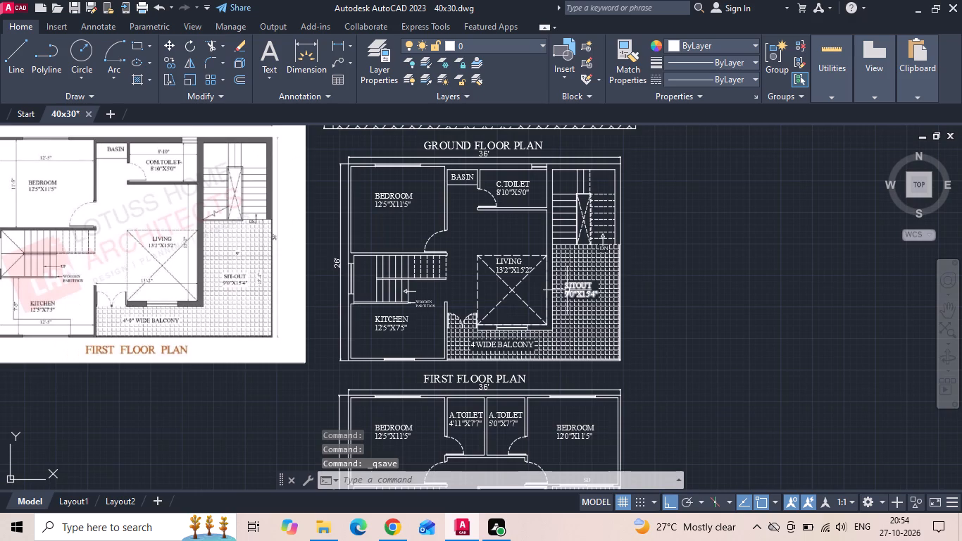
scroll(567, 290, down, 1)
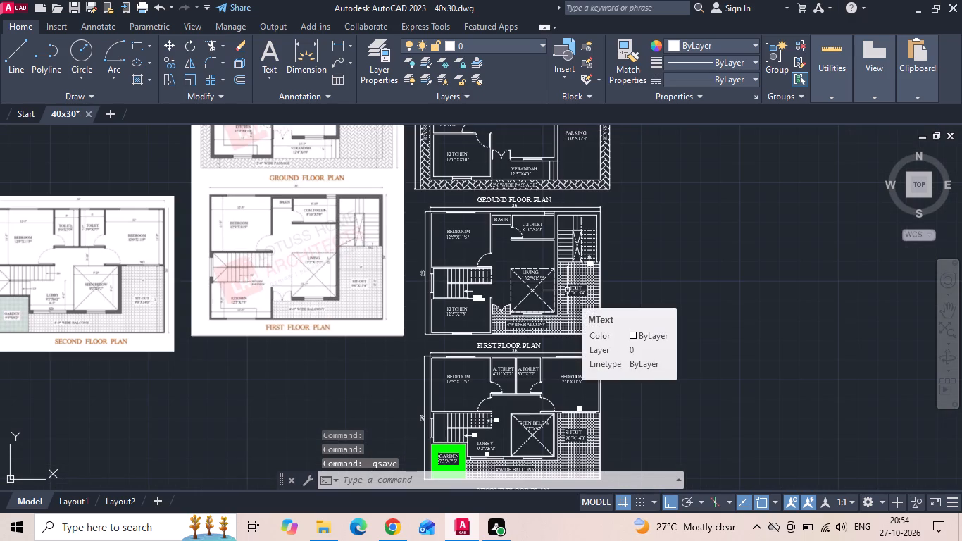
middle_drag(555, 311, 557, 274)
click(569, 280)
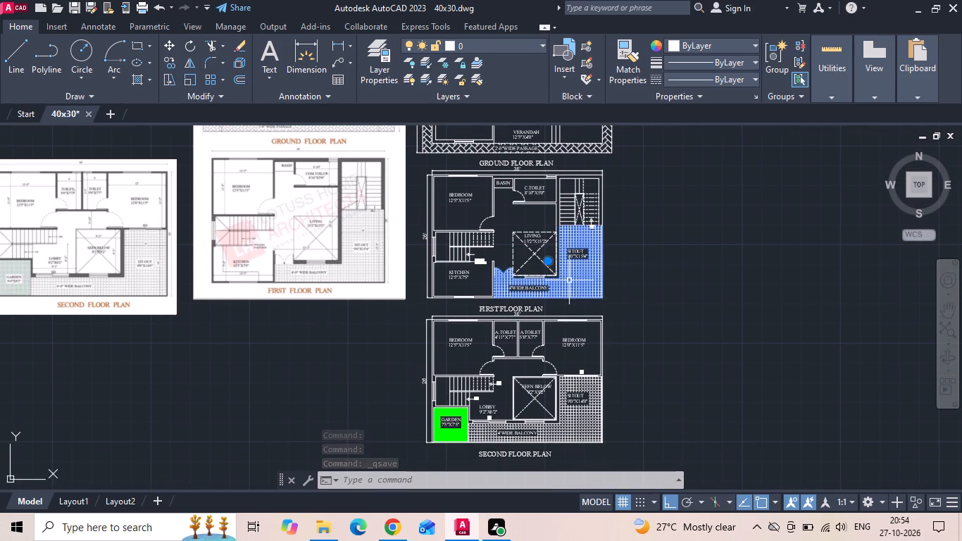
key(Delete)
Extend the first floor balcony's inner wall line across the double door opening to the kitchen wall.
scroll(538, 280, up, 3)
text(EX)
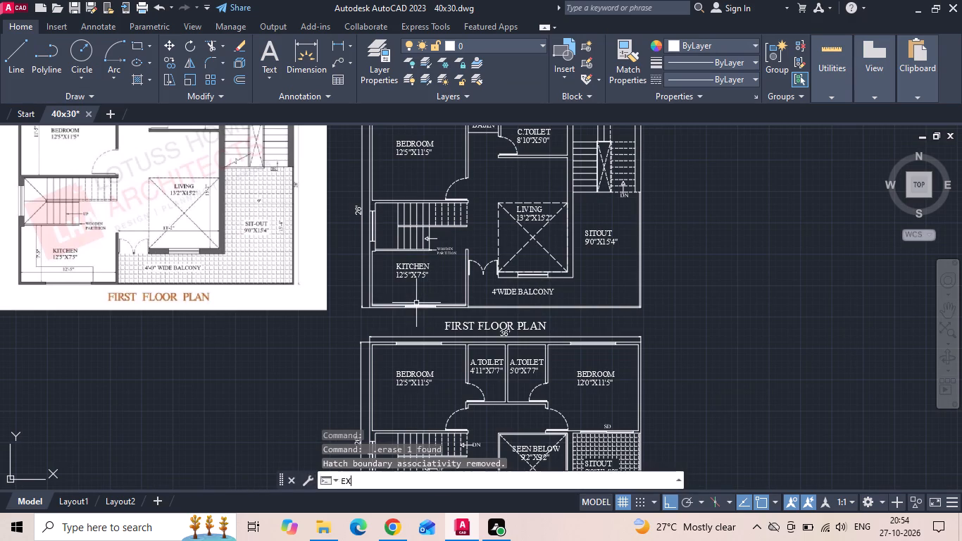
key(space)
scroll(415, 301, up, 2)
click(642, 241)
click(634, 248)
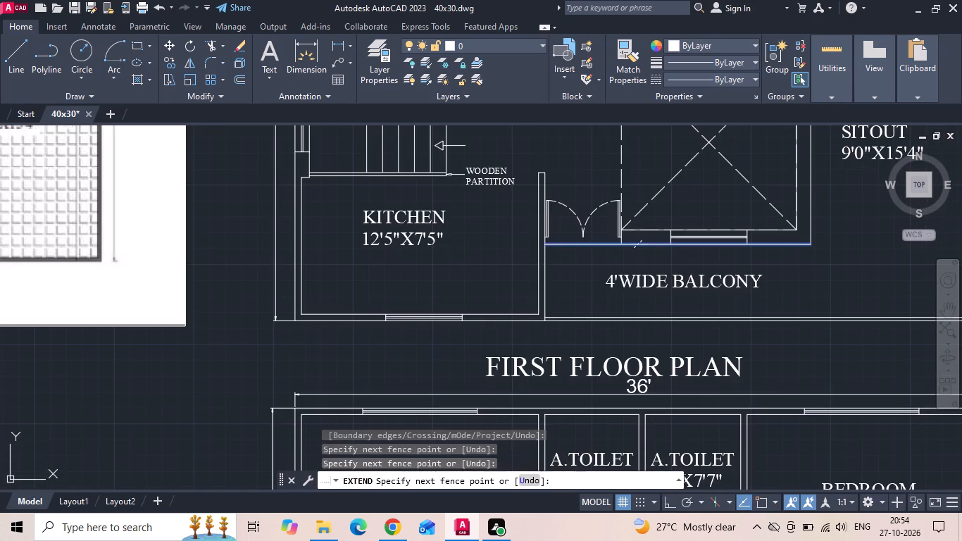
key(Escape)
Hatch the first floor sitout and 4' wide balcony with the ANGLE pattern at scale 0.1.
text(H)
key(space)
scroll(494, 254, down, 2)
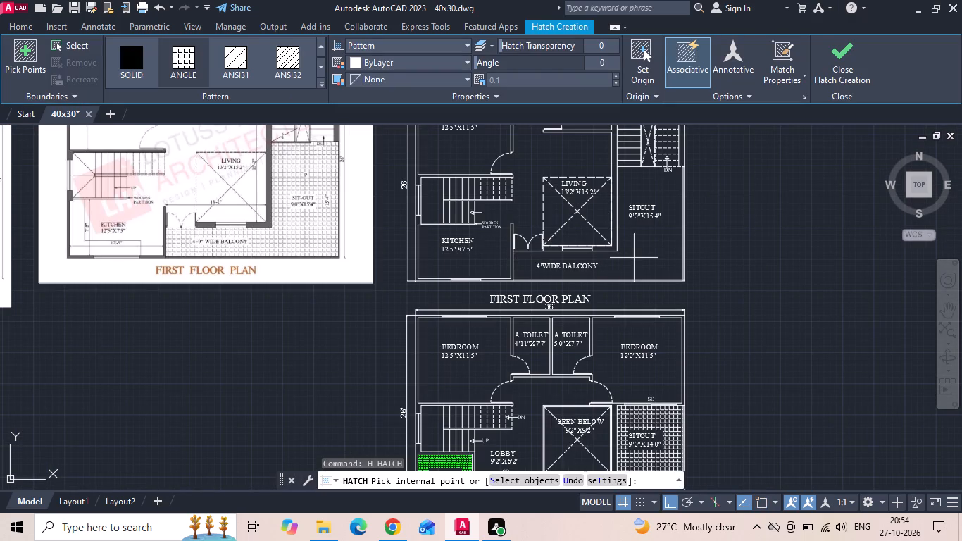
click(635, 257)
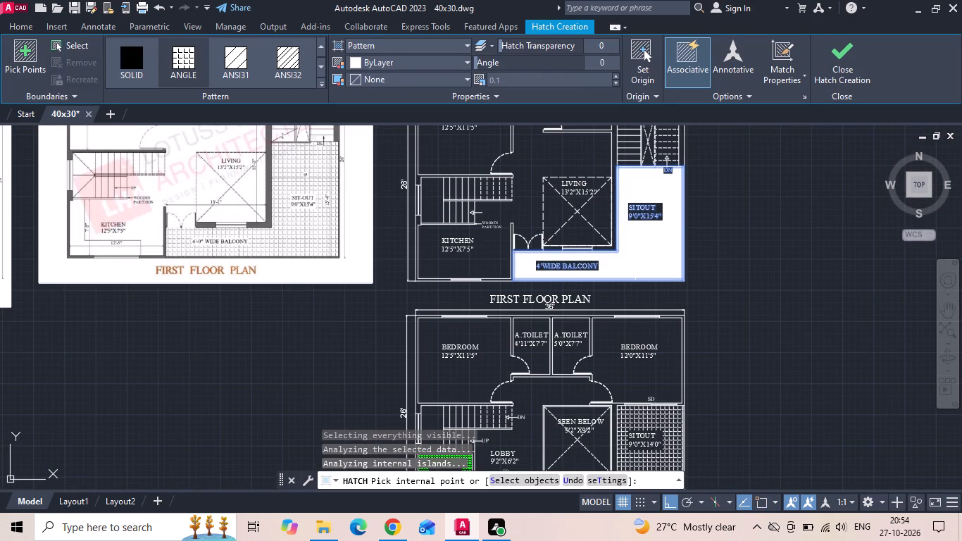
key(Escape)
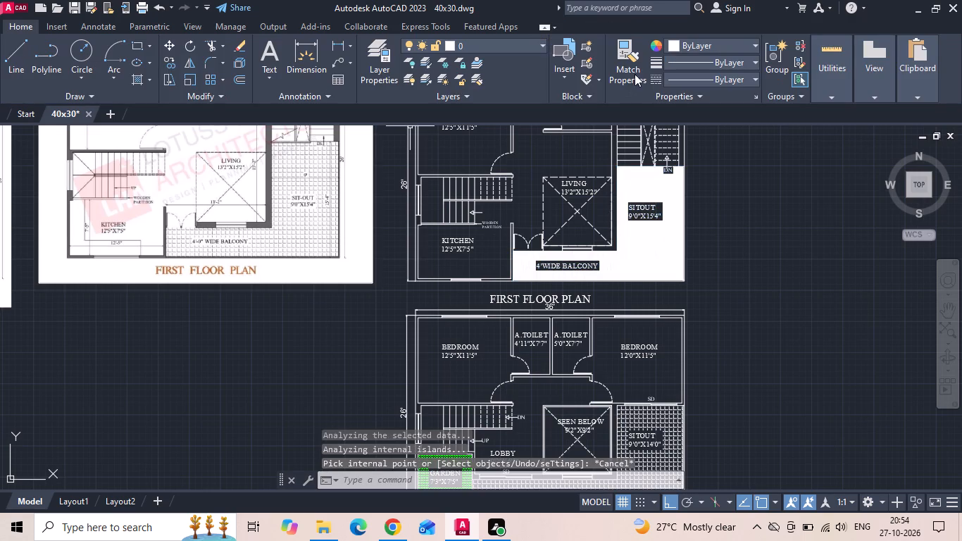
Match the new first floor sitout and balcony hatch to the second floor sitout hatch and save the drawing.
click(635, 71)
click(668, 425)
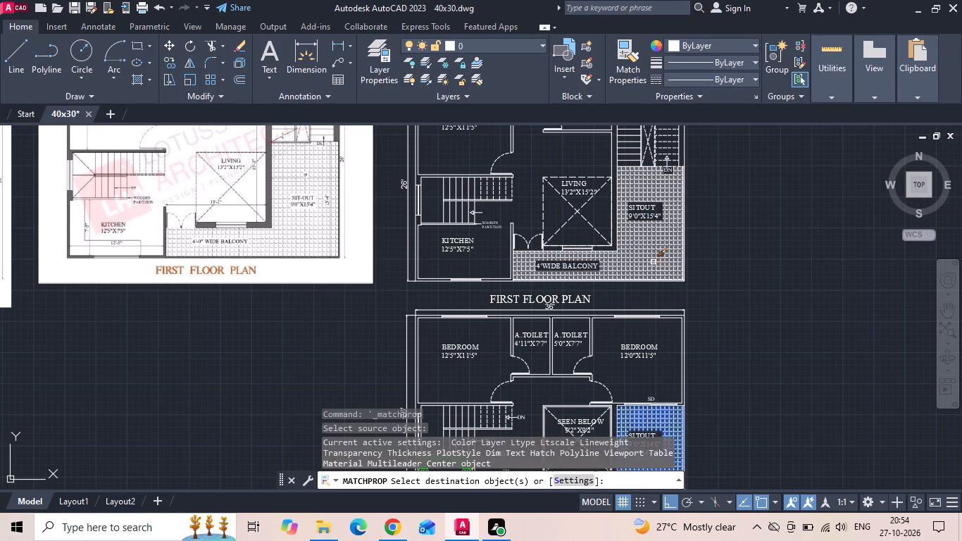
click(653, 261)
key(Escape)
key(ctrl+s)
key(ctrl+s)
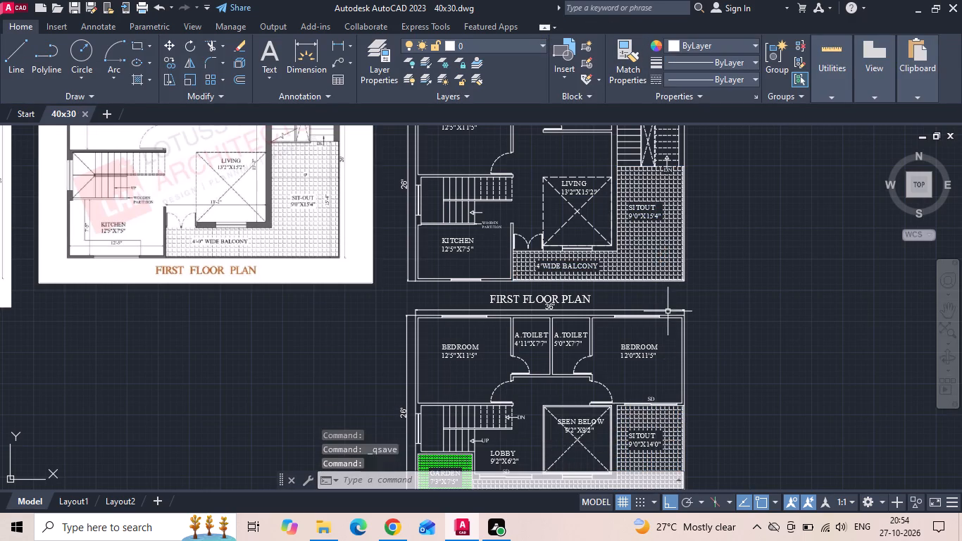
Fill the ground floor walls around the bedroom and basin with a SOLID hatch in colour 0,0,0.
scroll(578, 313, down, 2)
text(H)
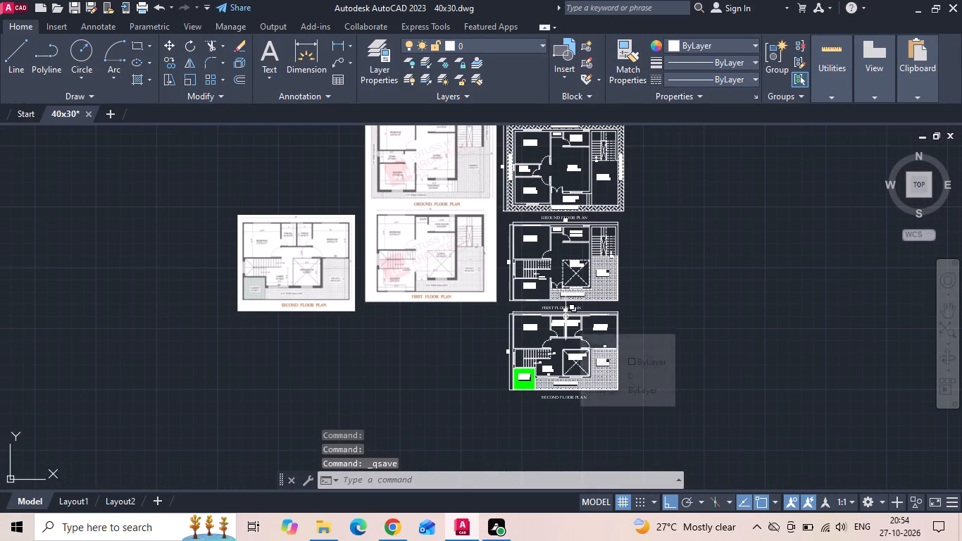
key(space)
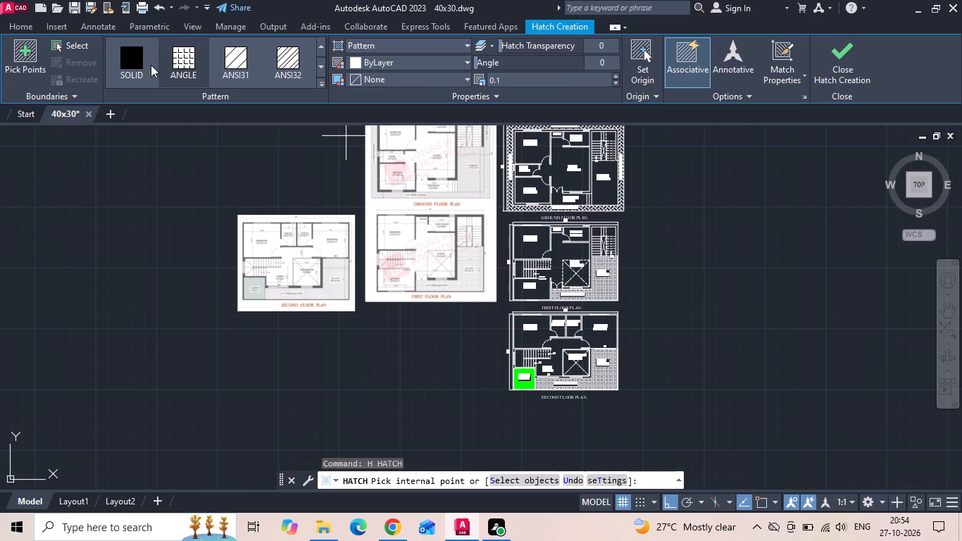
click(140, 63)
middle_drag(443, 191, 423, 256)
scroll(474, 203, up, 3)
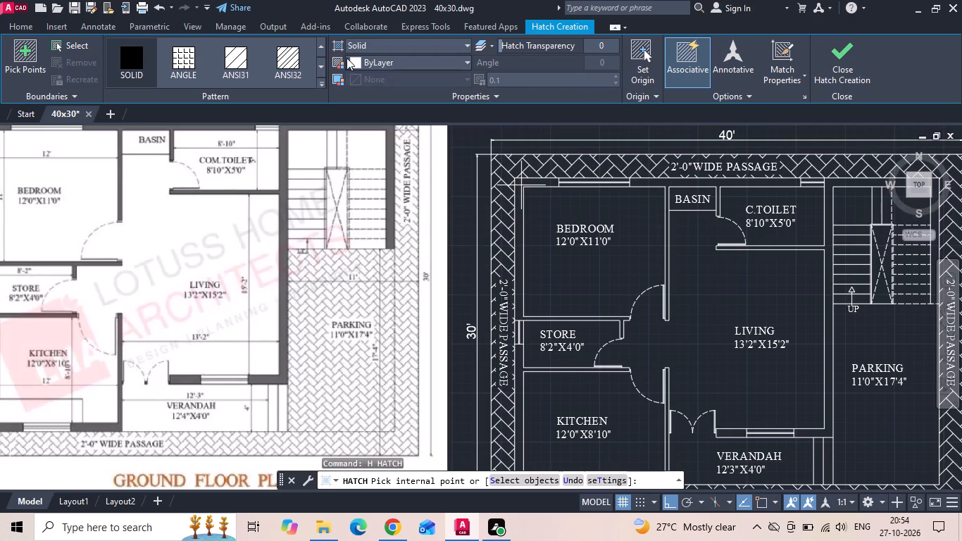
click(357, 66)
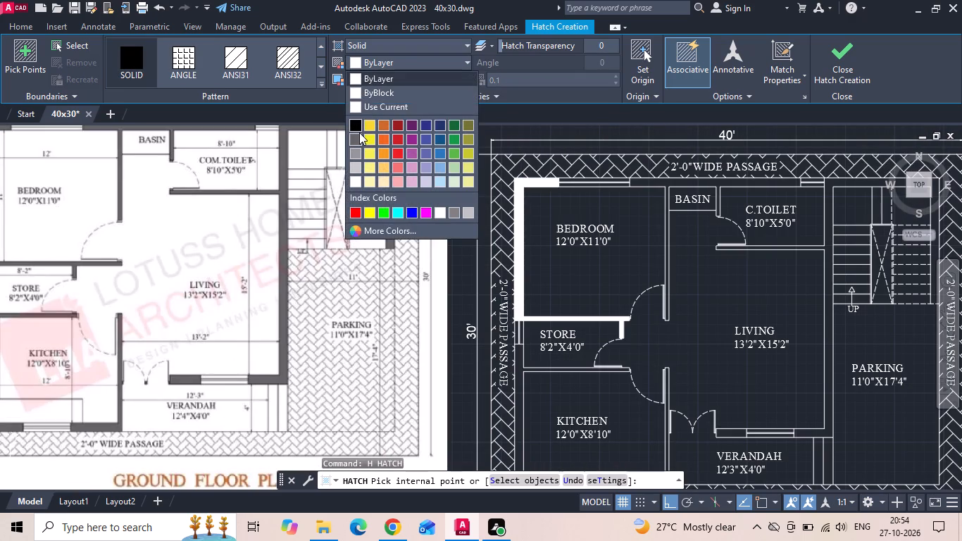
click(358, 127)
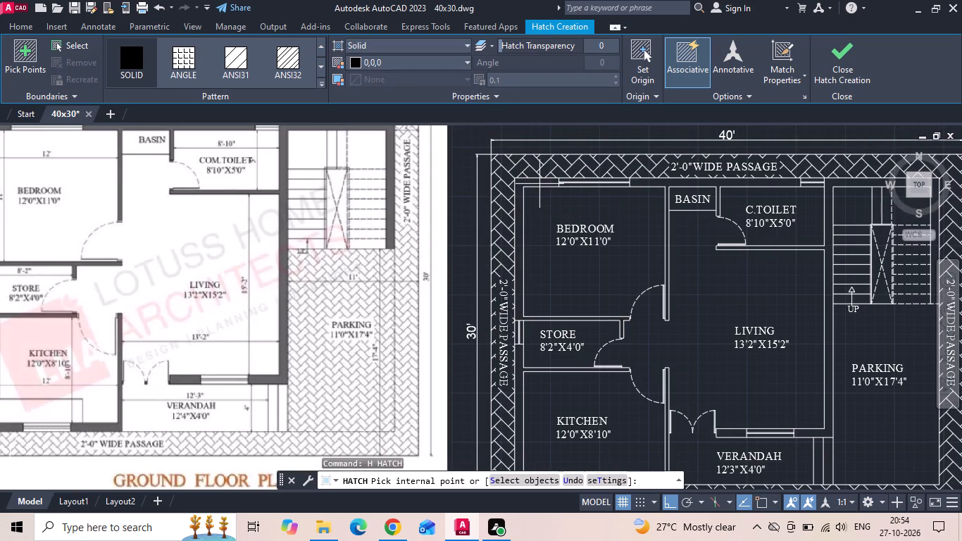
click(538, 182)
click(659, 182)
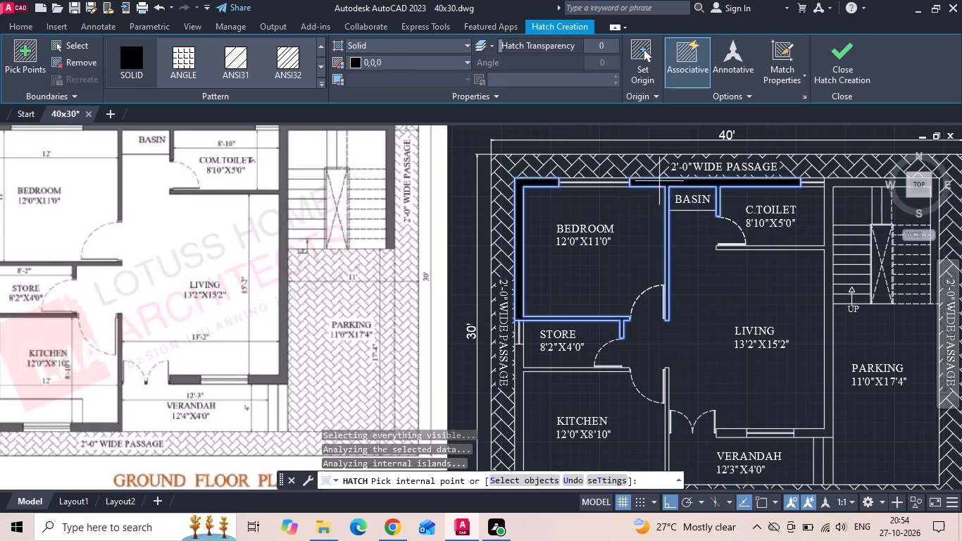
Add the ground floor toilet, living, stair, store and kitchen walls to the solid black hatch and finish it.
click(761, 246)
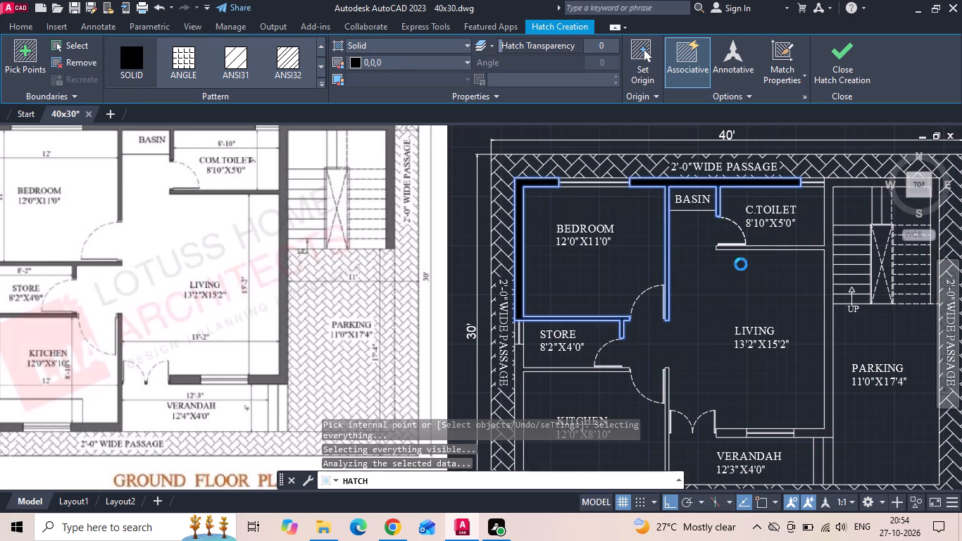
middle_drag(689, 311, 587, 204)
click(592, 194)
scroll(340, 217, down, 2)
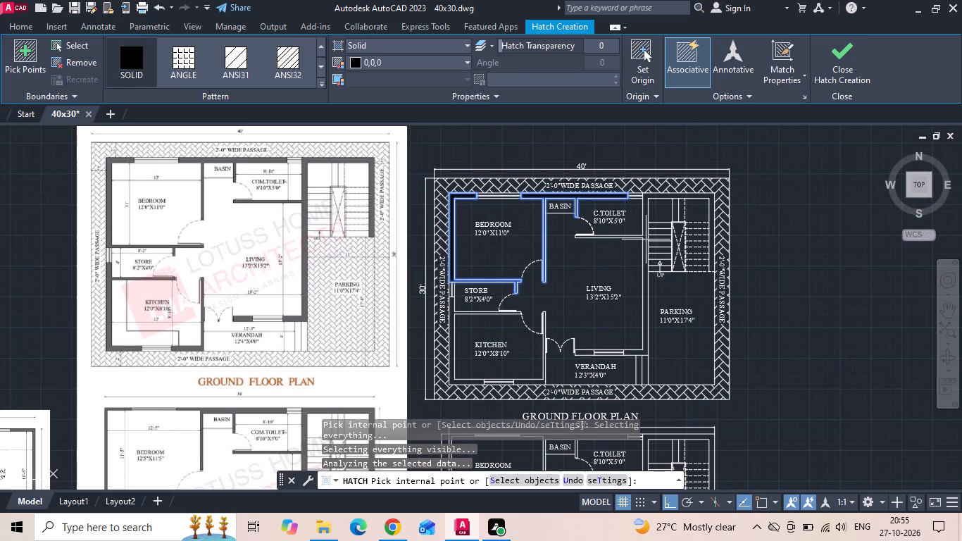
click(645, 234)
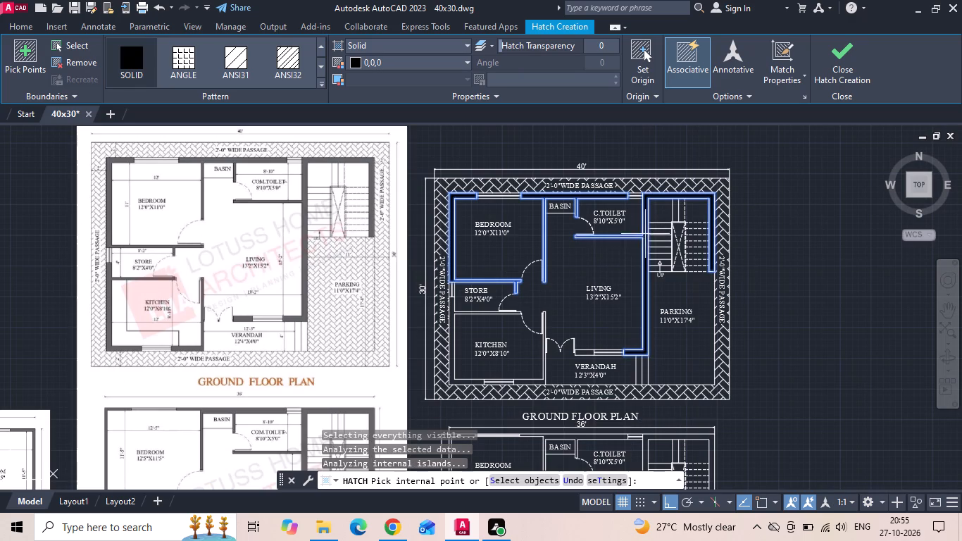
click(522, 383)
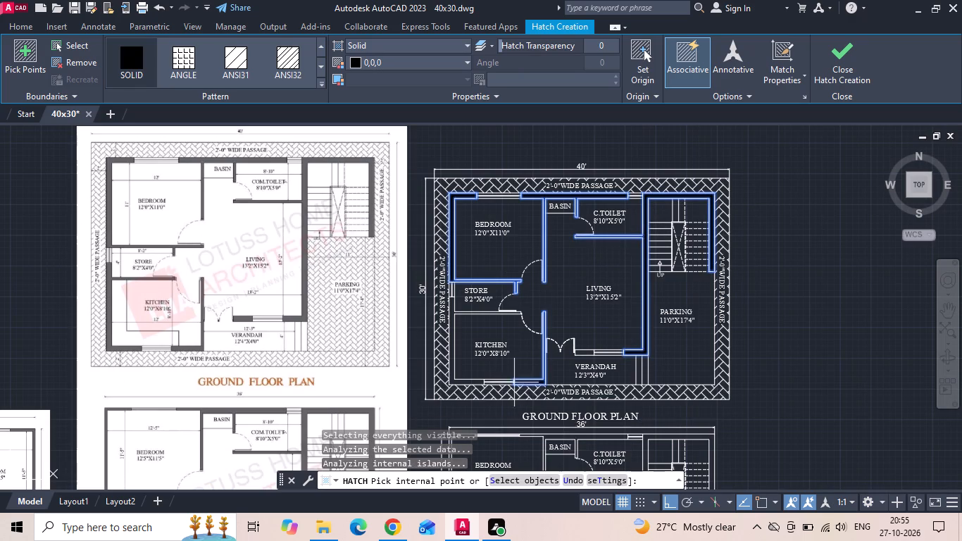
click(463, 381)
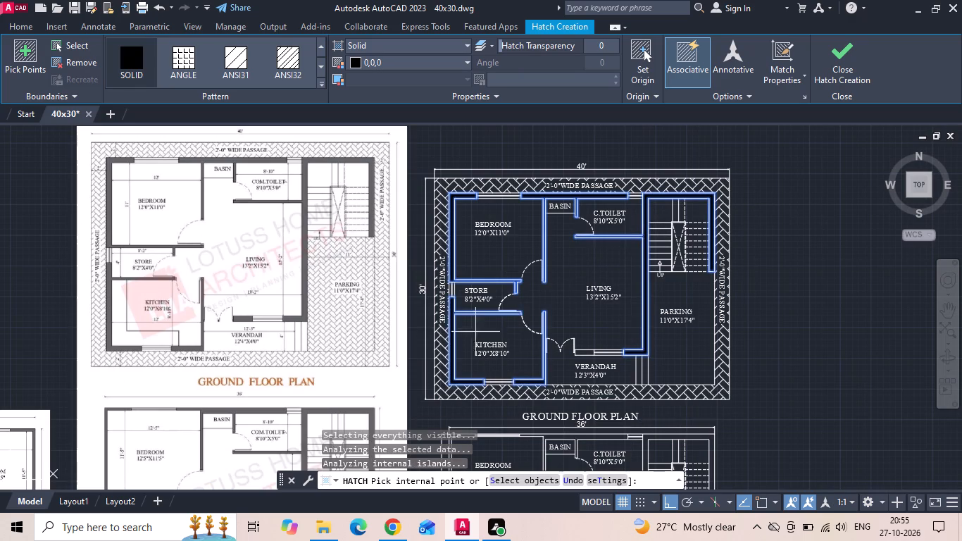
click(583, 354)
scroll(496, 311, up, 1)
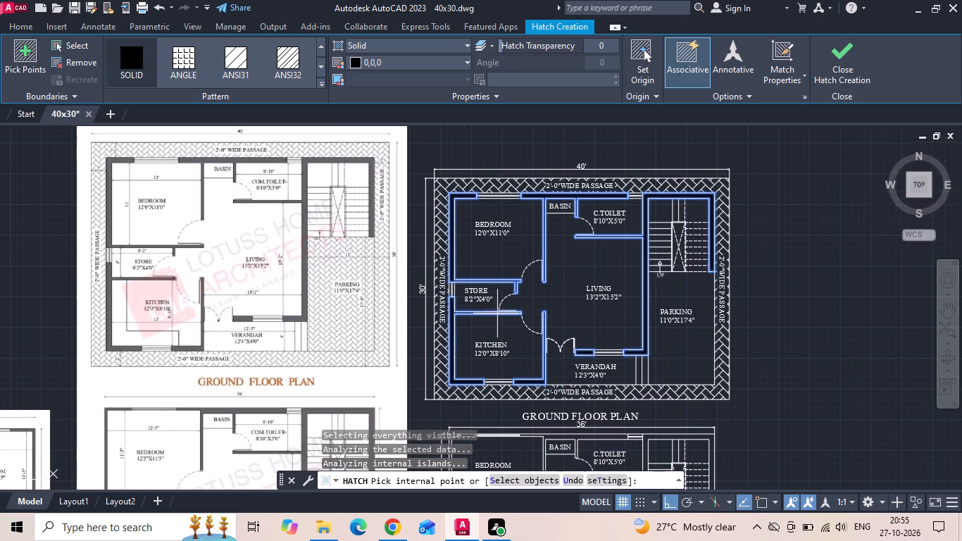
scroll(496, 309, up, 1)
scroll(406, 227, down, 2)
middle_drag(453, 327, 458, 247)
scroll(438, 309, up, 2)
key(space)
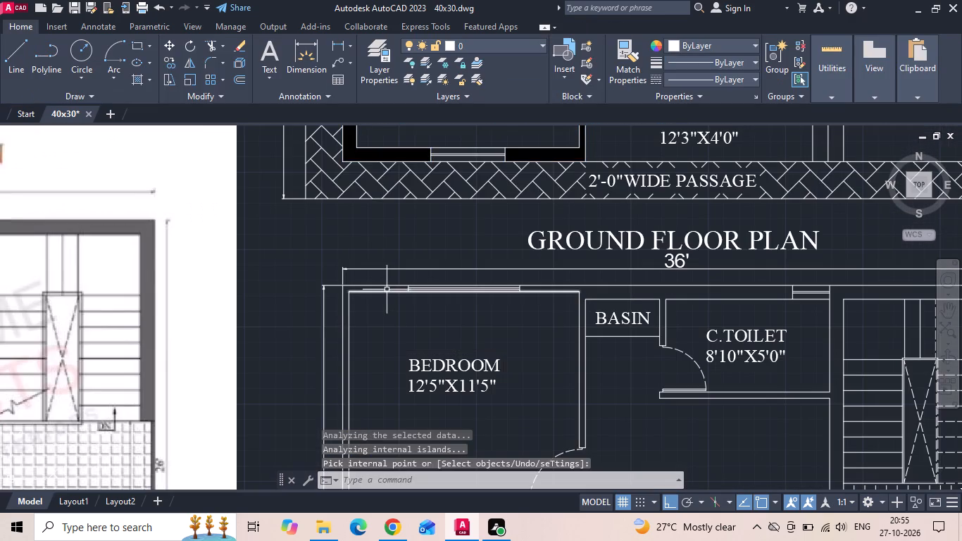
Fill the first floor bedroom, kitchen, living, basin, toilet and stair walls with a SOLID hatch in colour 0,0,0.
key(space)
middle_drag(386, 285, 426, 176)
scroll(429, 169, down, 1)
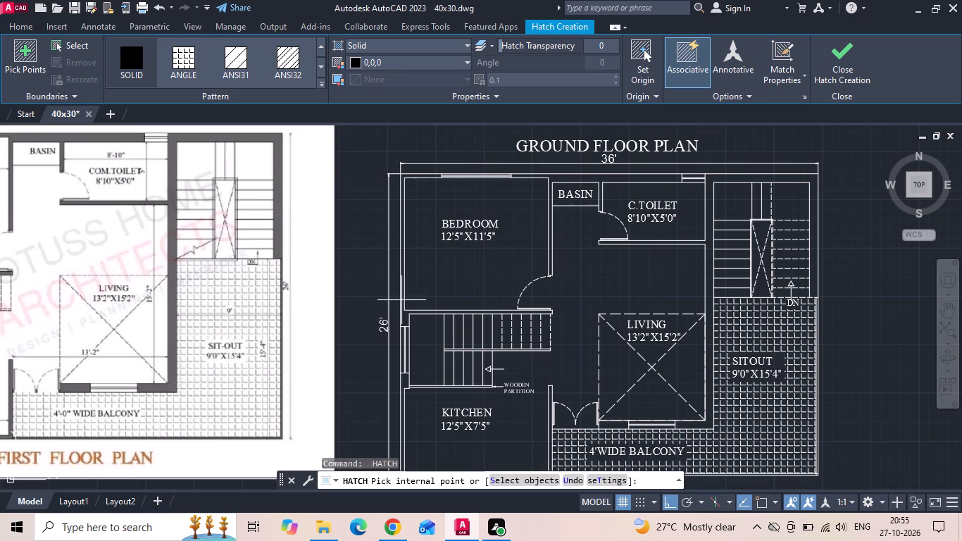
click(401, 313)
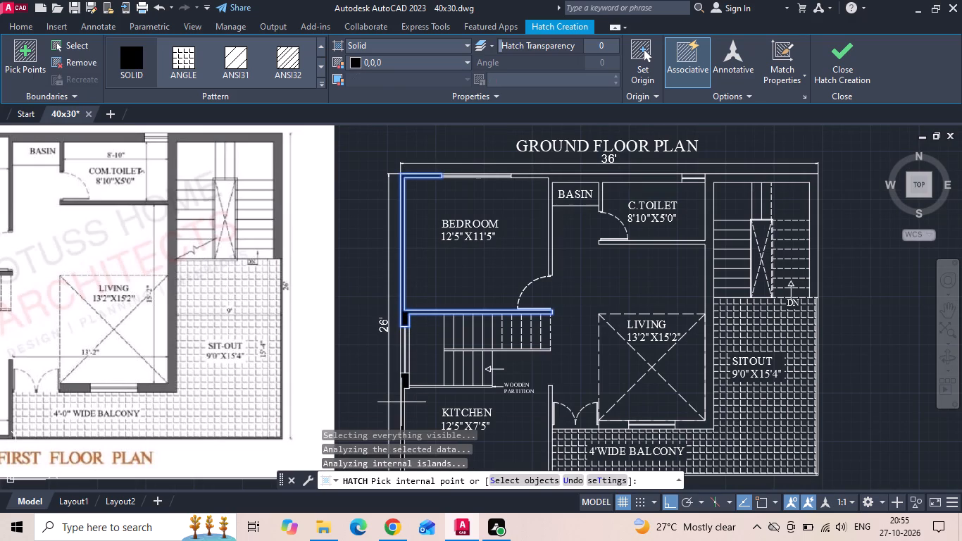
click(404, 383)
middle_drag(413, 394, 397, 284)
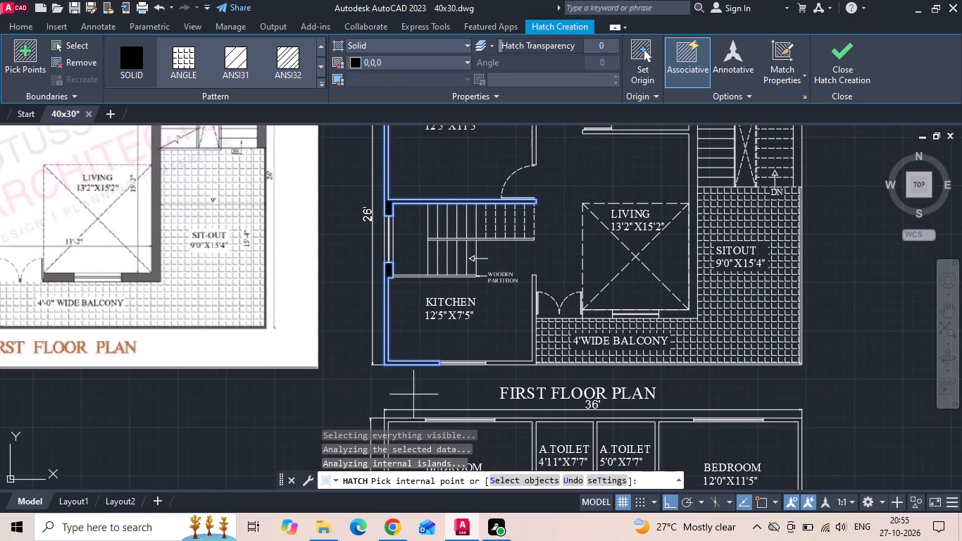
click(523, 363)
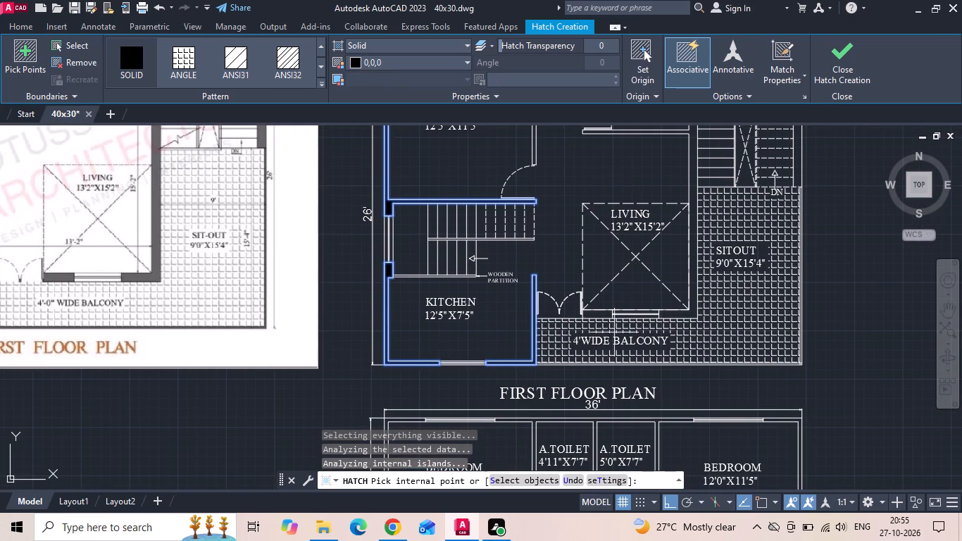
scroll(601, 314, up, 1)
click(600, 313)
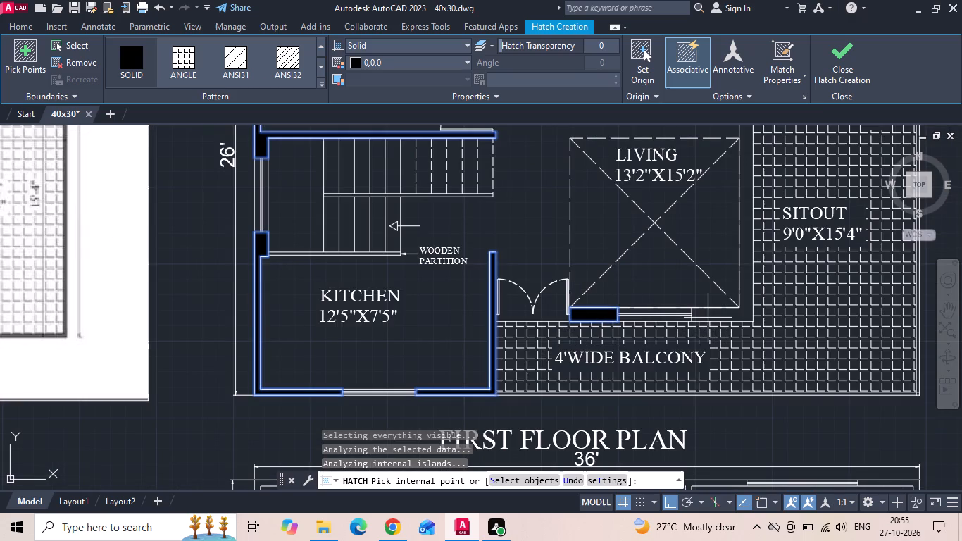
middle_drag(708, 317, 445, 379)
scroll(459, 363, down, 2)
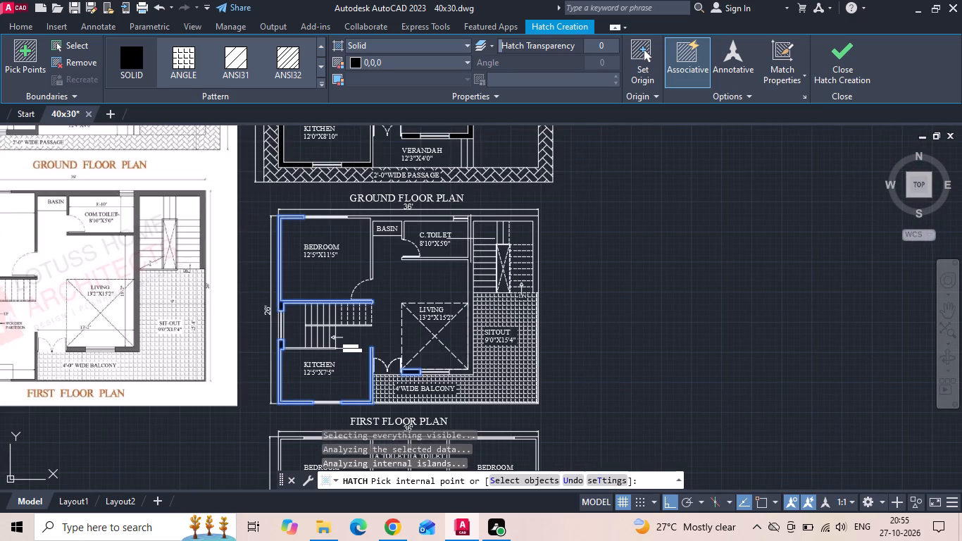
click(471, 231)
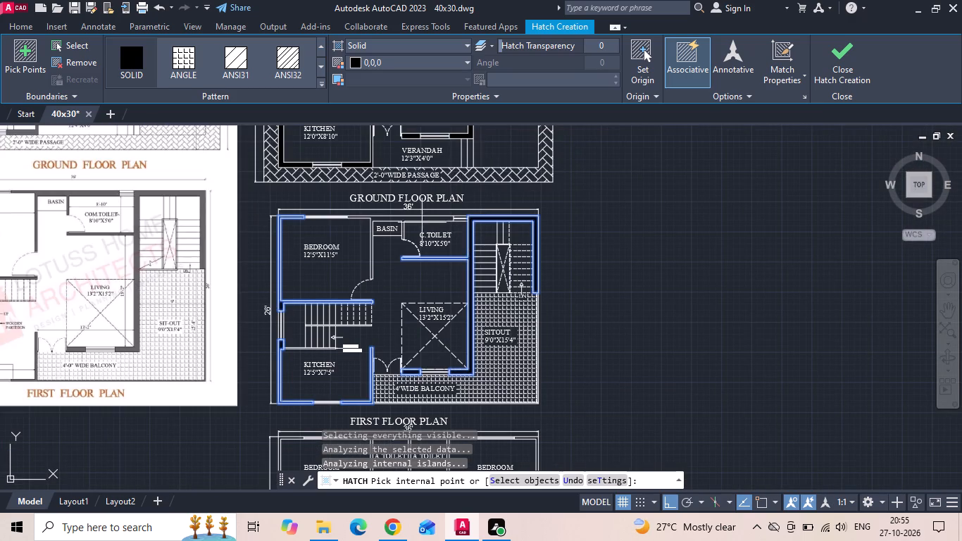
click(411, 219)
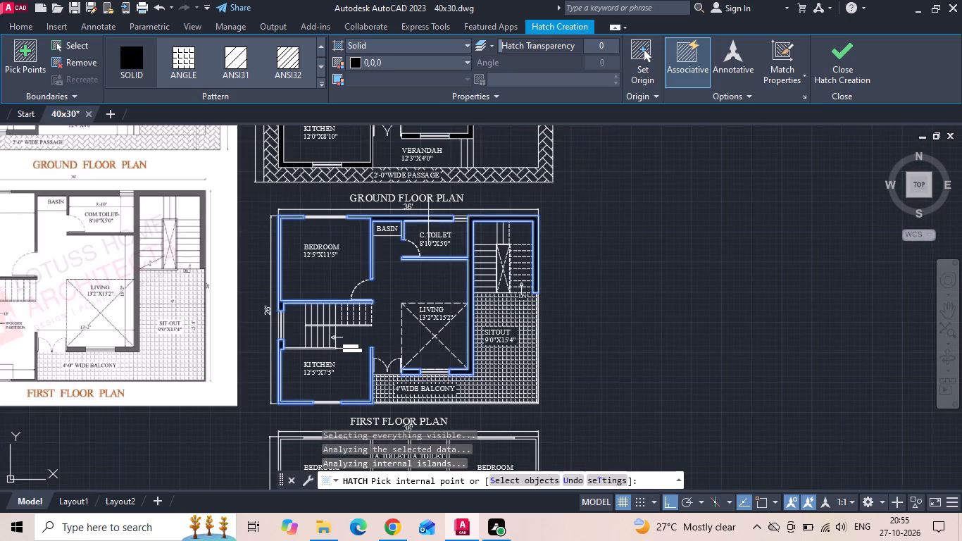
Add the outer edge wall around the first floor sitout and 4' wide balcony to the solid black hatch and finish it.
scroll(508, 406, up, 3)
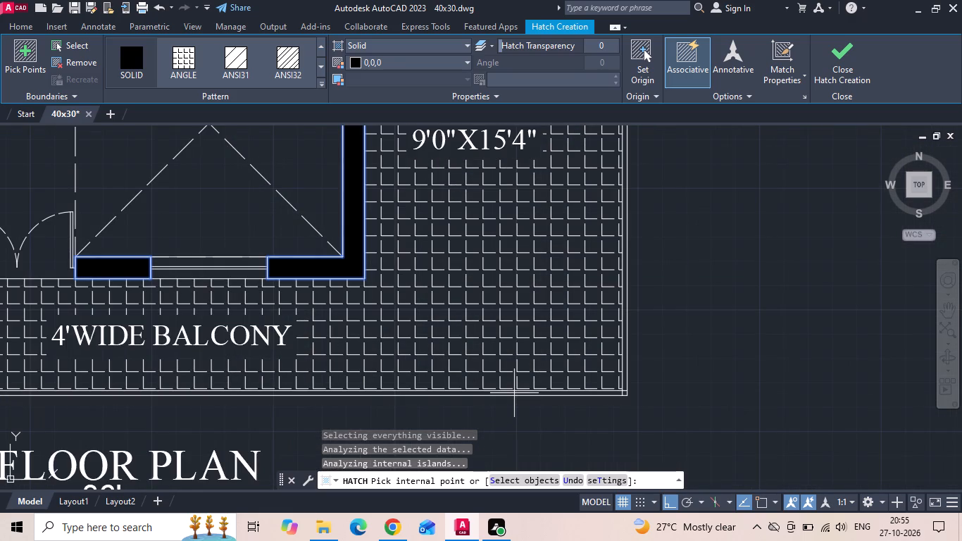
scroll(513, 392, down, 1)
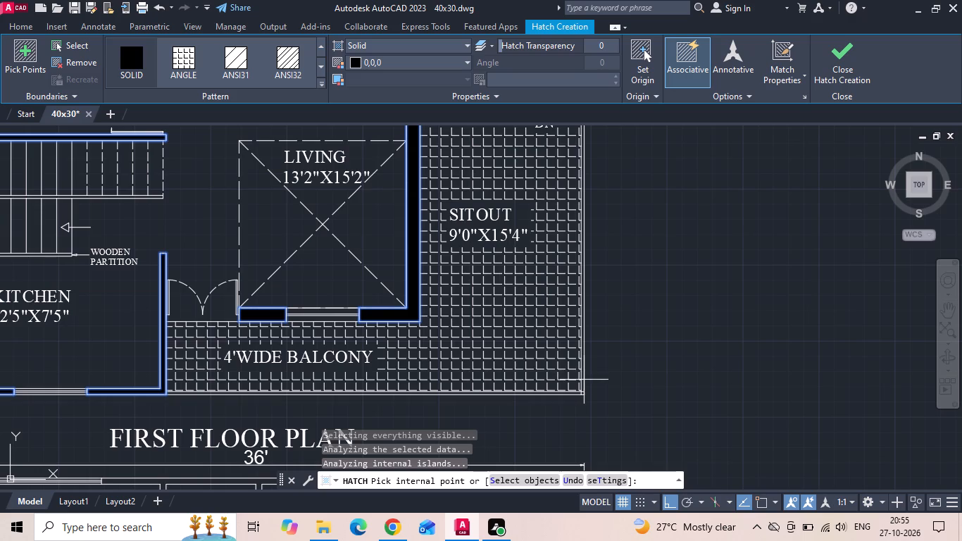
click(582, 362)
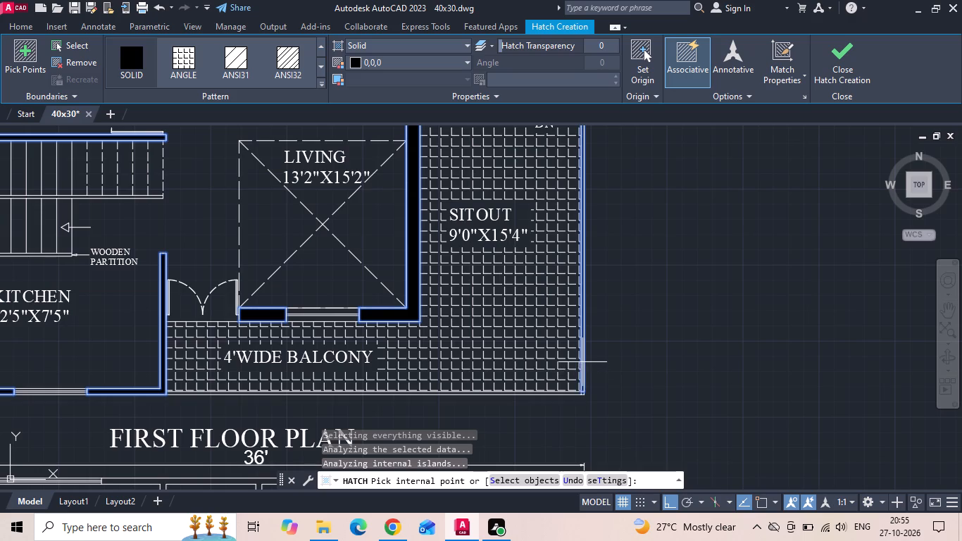
scroll(566, 394, up, 1)
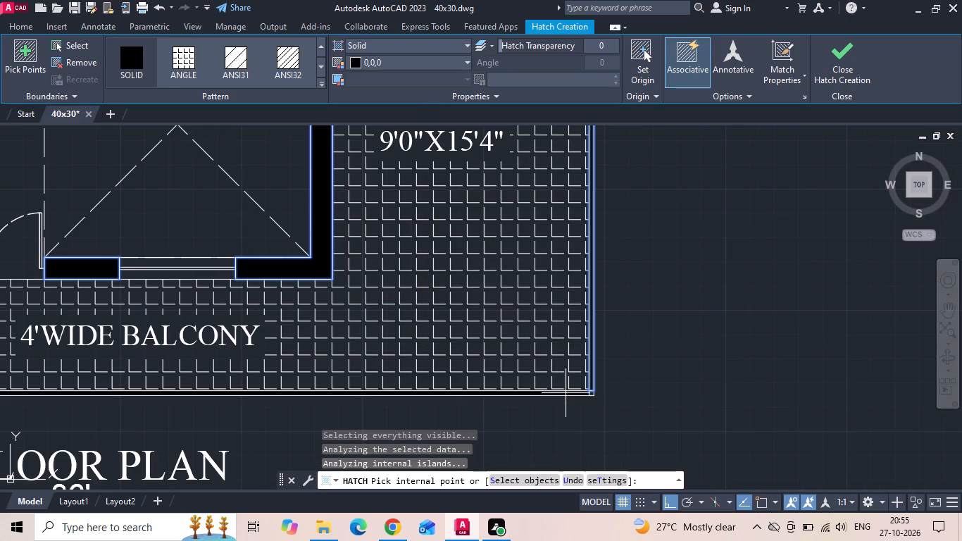
click(566, 393)
scroll(599, 394, up, 2)
click(582, 392)
scroll(660, 309, down, 2)
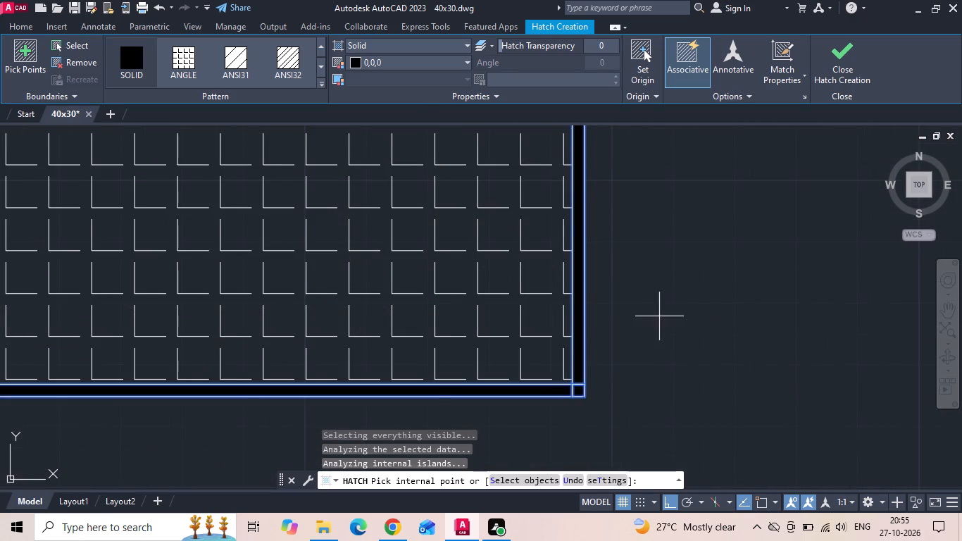
scroll(660, 308, down, 5)
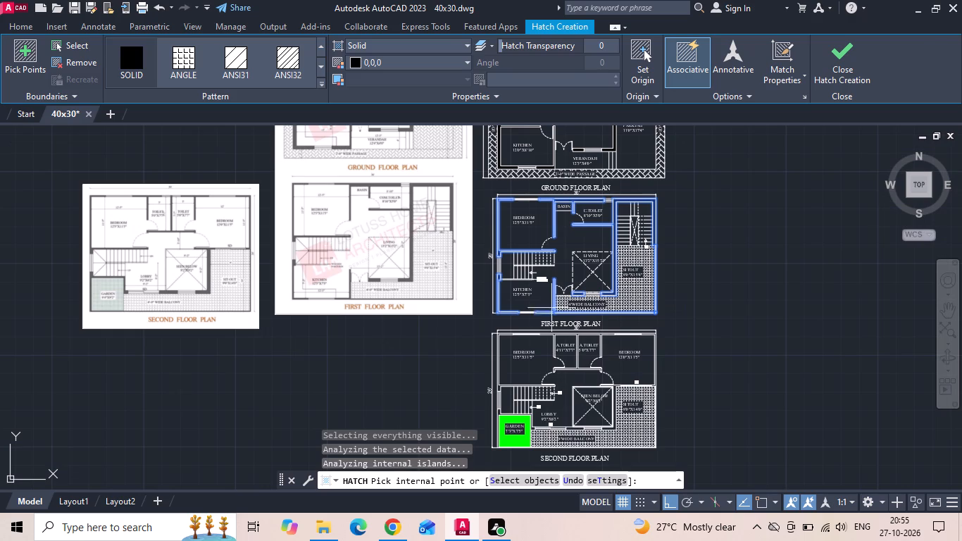
key(space)
Fillet the inner lines of the first floor sitout and balcony edge wall into a clean outer corner.
middle_drag(549, 371, 515, 280)
scroll(637, 211, up, 5)
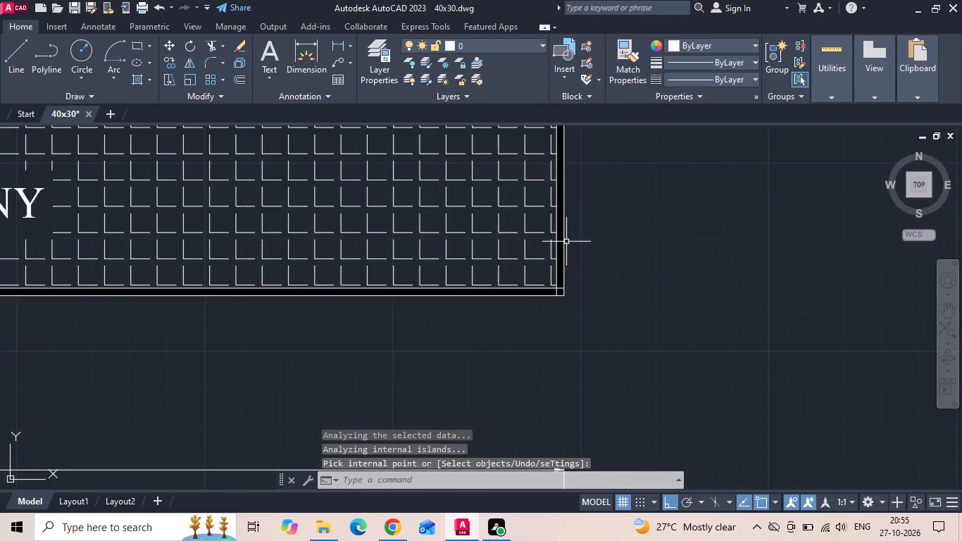
scroll(557, 294, up, 2)
key(f)
key(space)
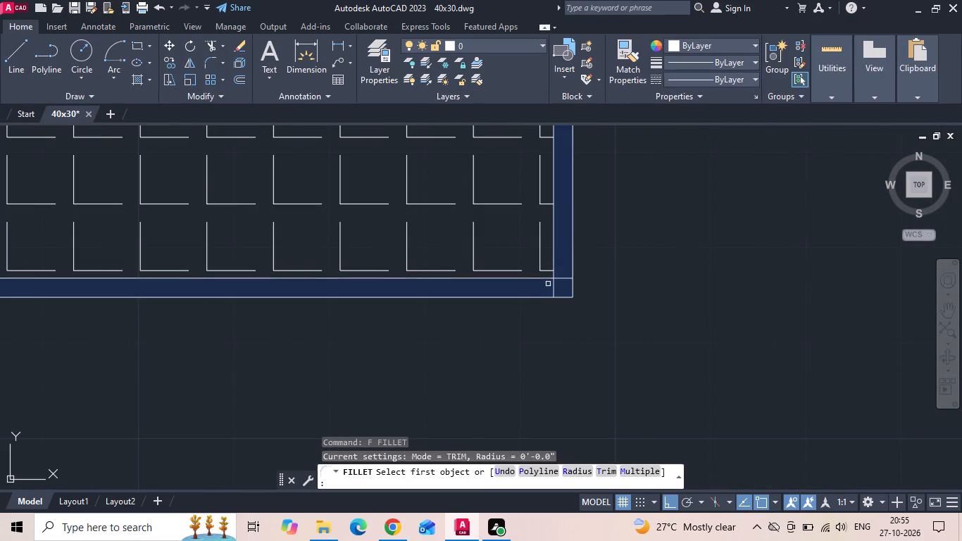
click(546, 275)
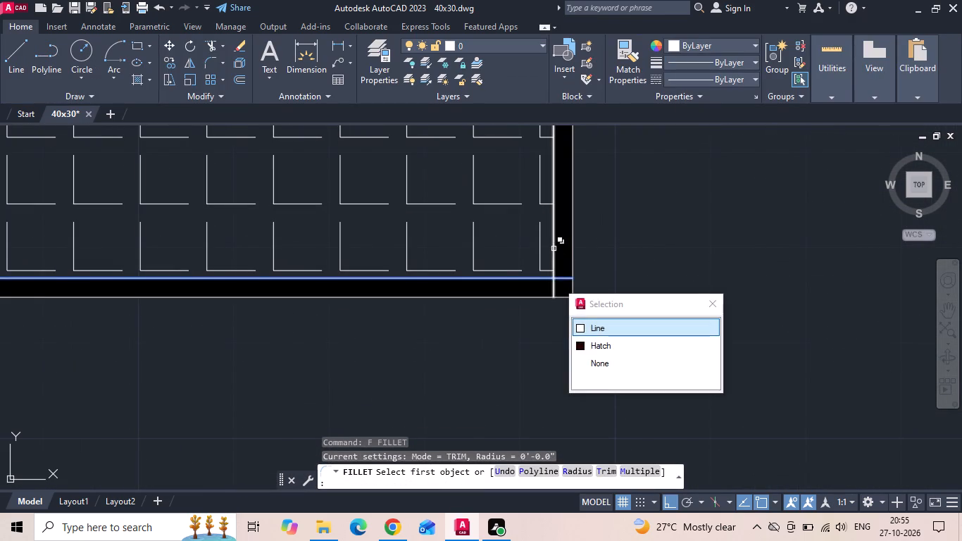
click(554, 248)
click(611, 300)
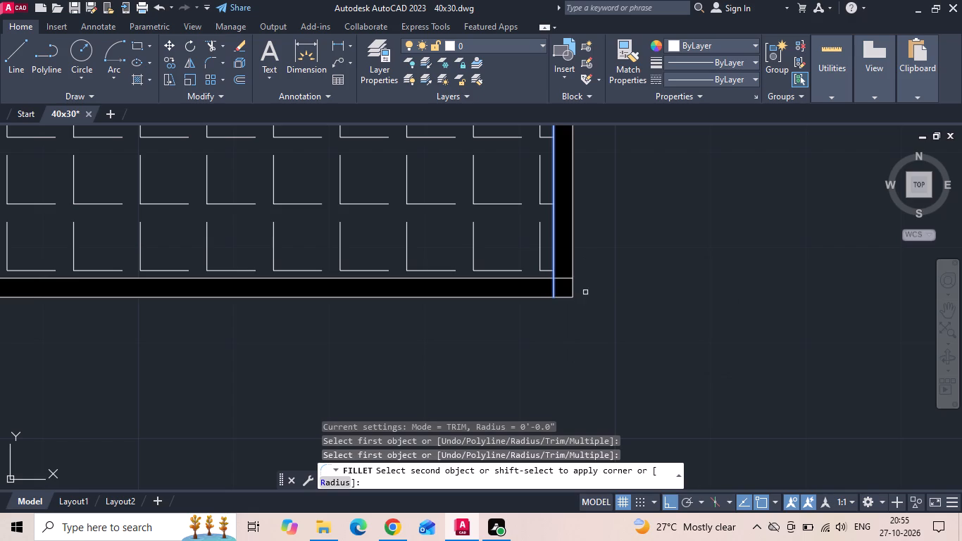
click(534, 275)
click(575, 327)
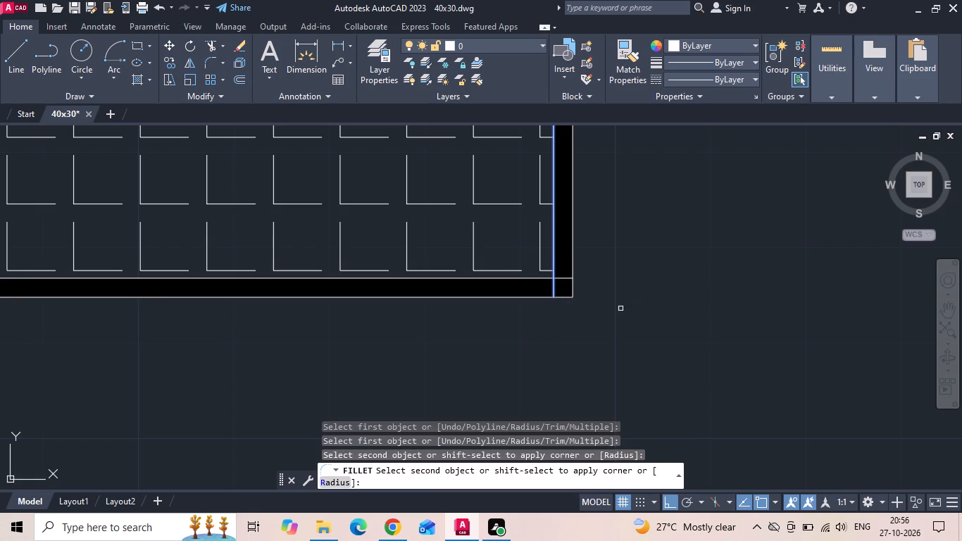
click(544, 277)
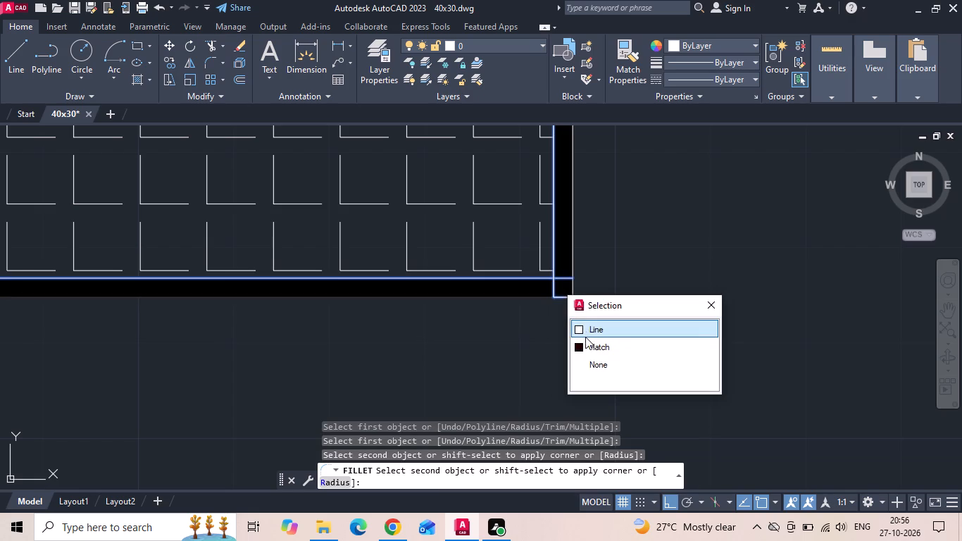
click(587, 325)
key(Escape)
Fillet the inner lines of the second floor sitout and balcony edge wall into a clean outer corner and save the drawing.
scroll(603, 268, down, 6)
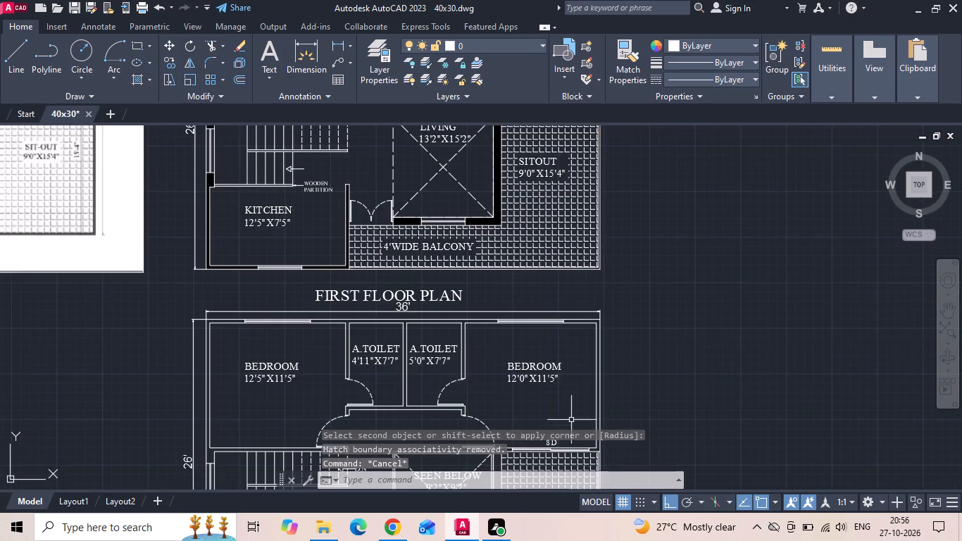
middle_drag(568, 406, 528, 189)
scroll(528, 180, down, 1)
scroll(530, 312, up, 5)
scroll(645, 297, up, 1)
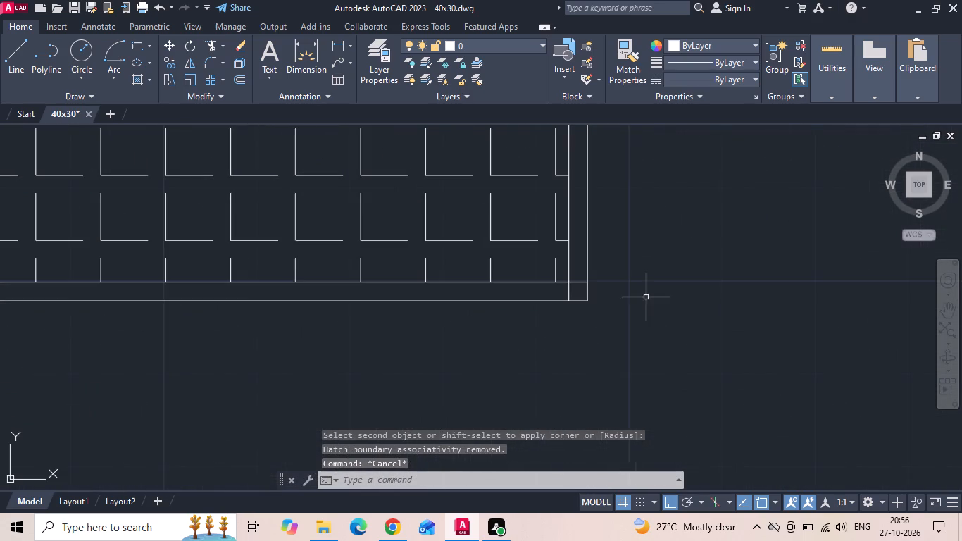
key(f)
key(space)
scroll(596, 286, up, 2)
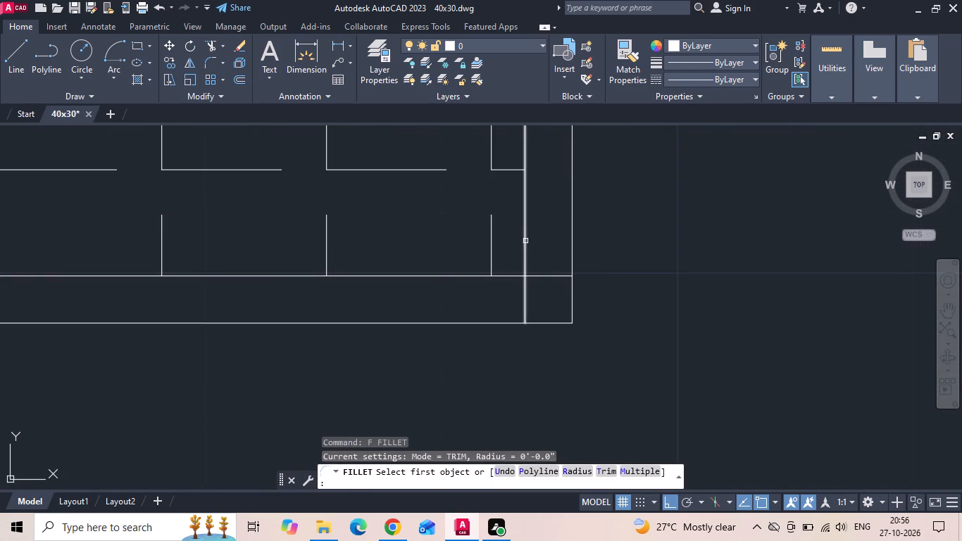
click(525, 239)
click(435, 275)
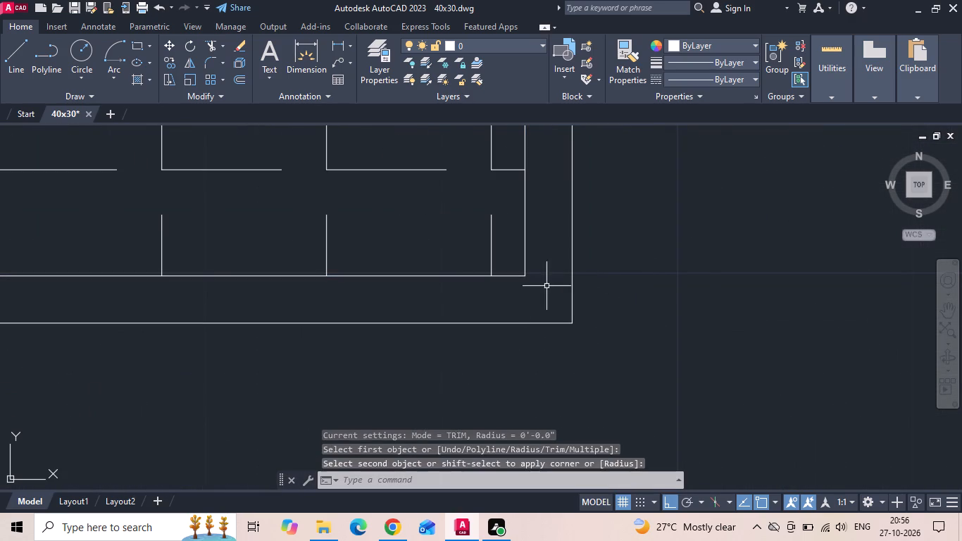
key(Escape)
key(ctrl+s)
key(ctrl+s)
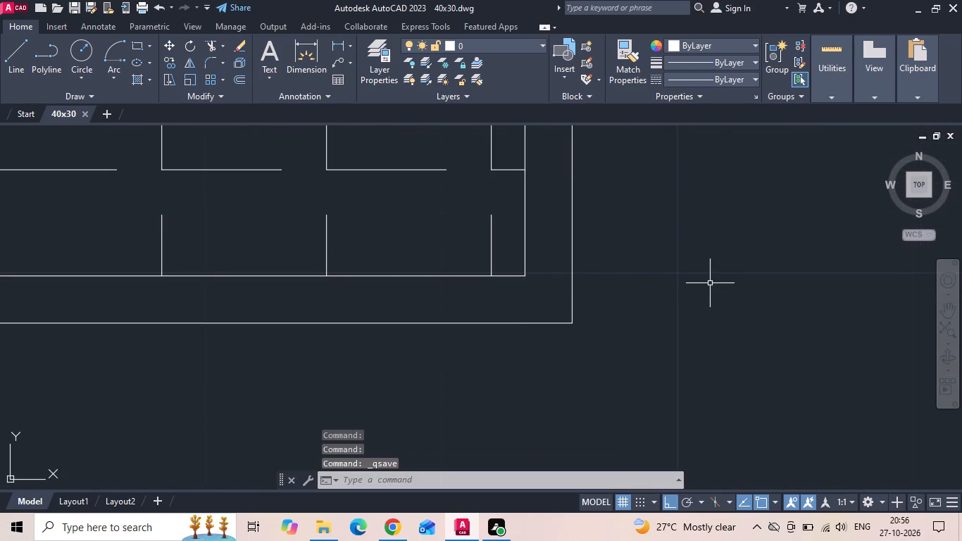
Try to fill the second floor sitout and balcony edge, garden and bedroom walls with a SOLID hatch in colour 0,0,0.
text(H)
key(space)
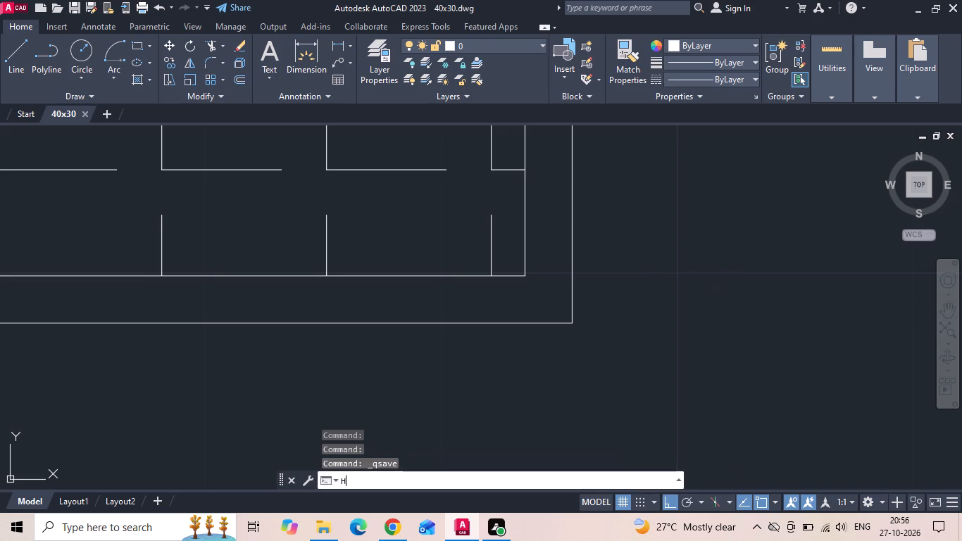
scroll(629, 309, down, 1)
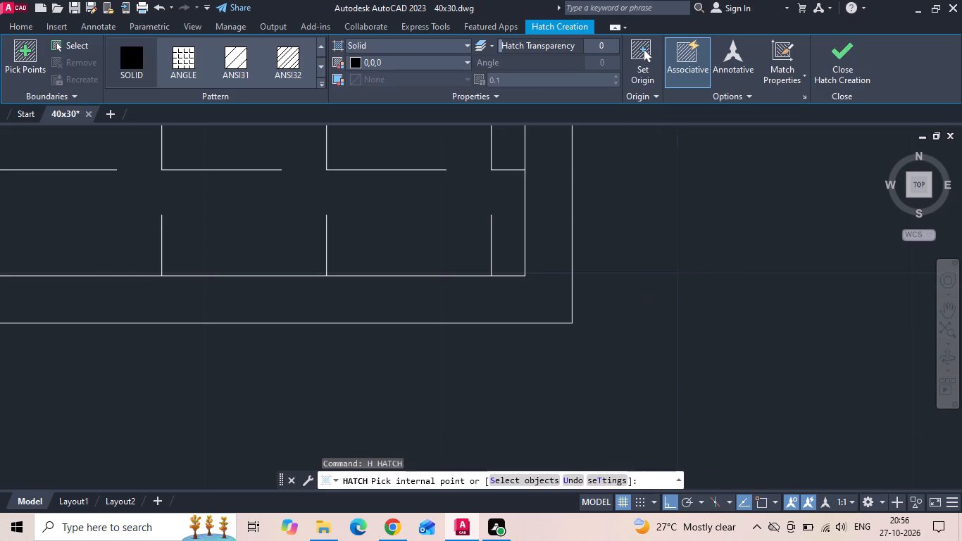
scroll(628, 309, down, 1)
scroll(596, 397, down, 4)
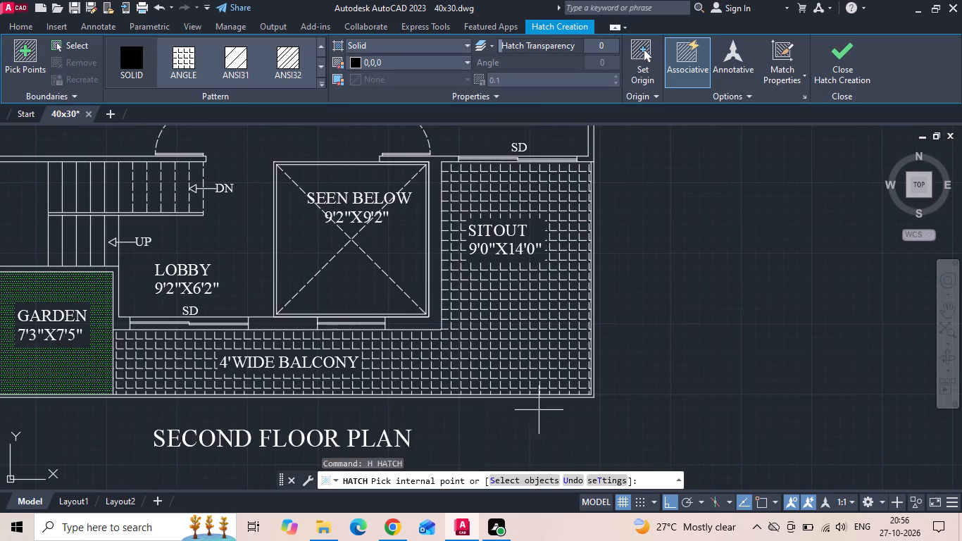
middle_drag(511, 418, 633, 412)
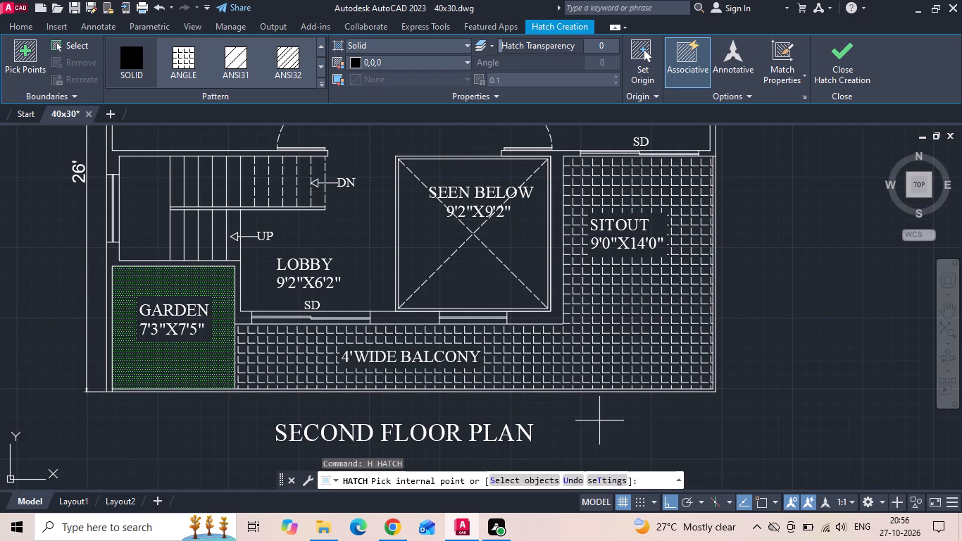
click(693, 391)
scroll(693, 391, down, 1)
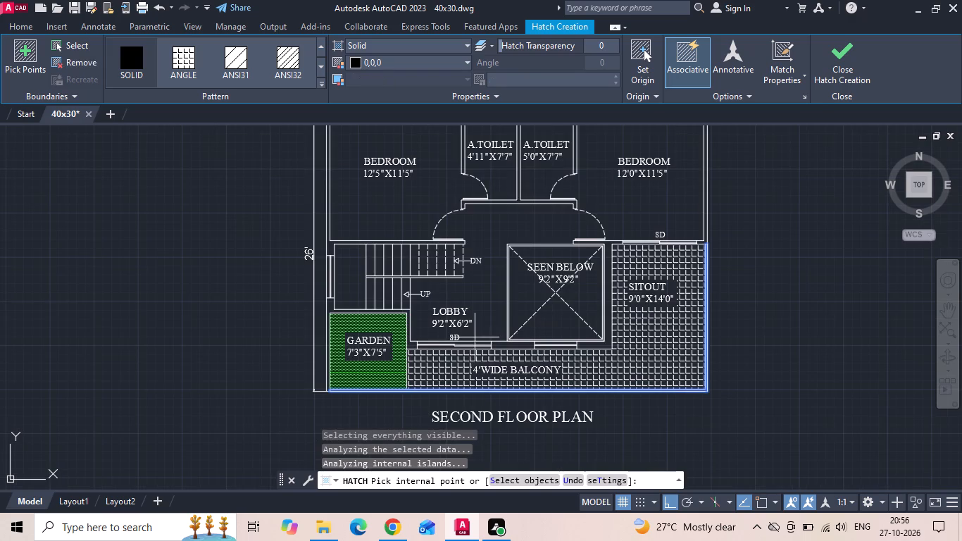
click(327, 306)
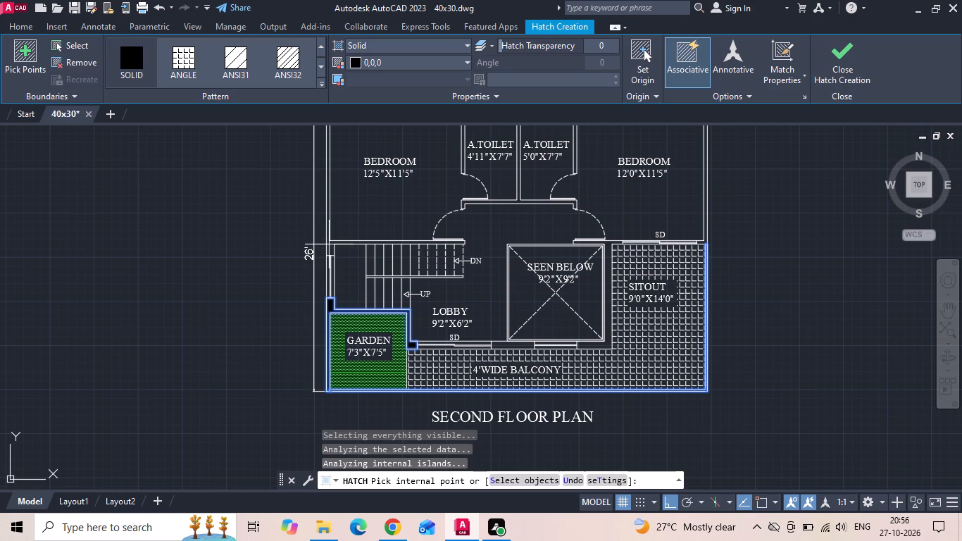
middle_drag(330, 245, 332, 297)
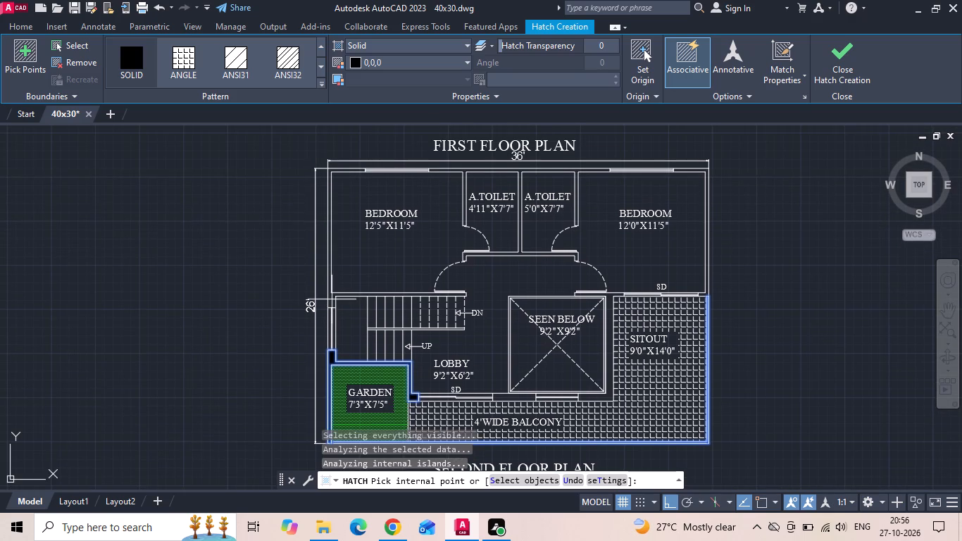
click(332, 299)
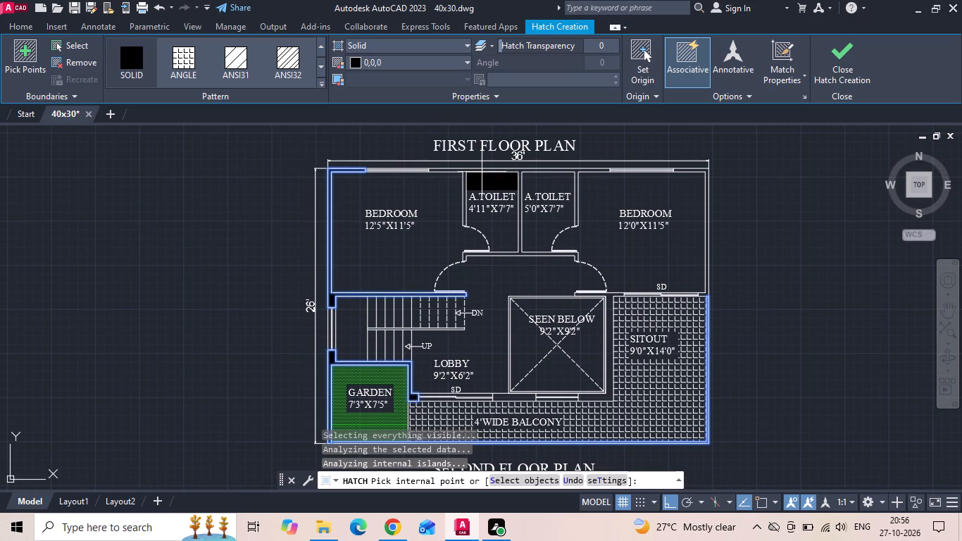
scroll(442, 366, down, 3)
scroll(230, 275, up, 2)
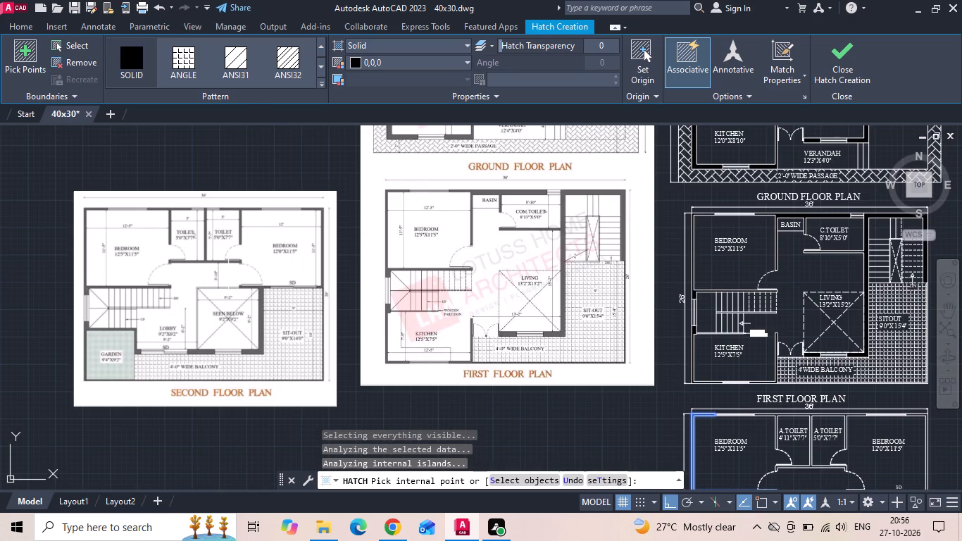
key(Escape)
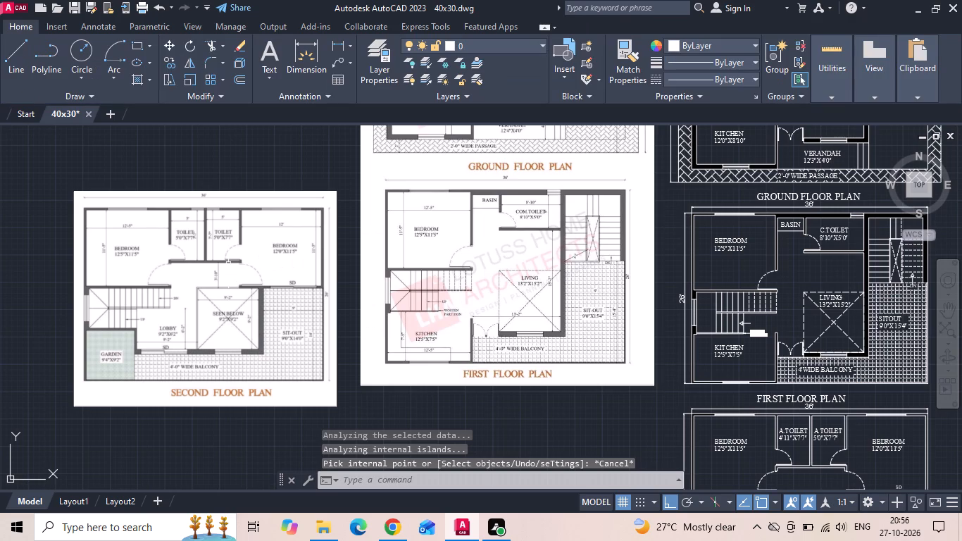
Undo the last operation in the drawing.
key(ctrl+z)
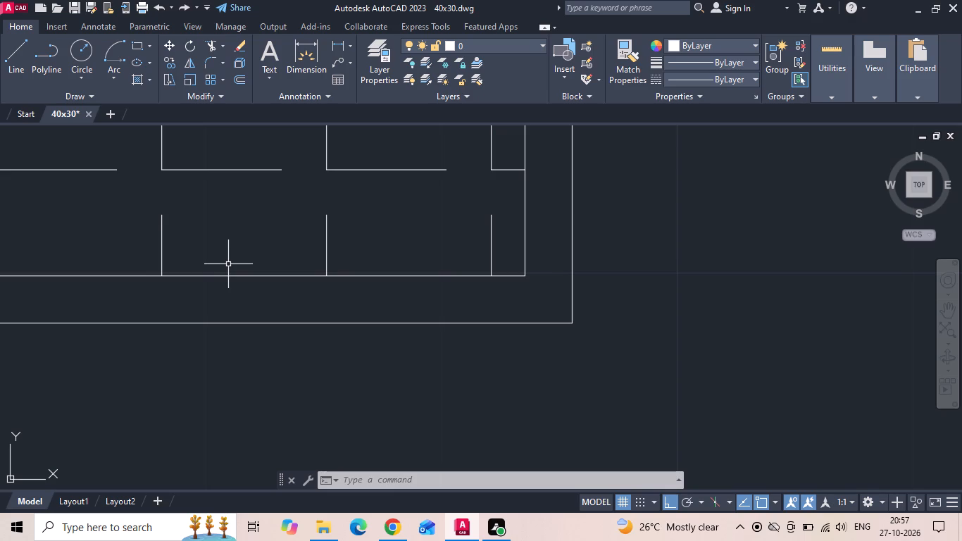
Try to measure the width of the first toilet's window in the second floor reference plan.
scroll(470, 301, down, 4)
scroll(635, 342, down, 2)
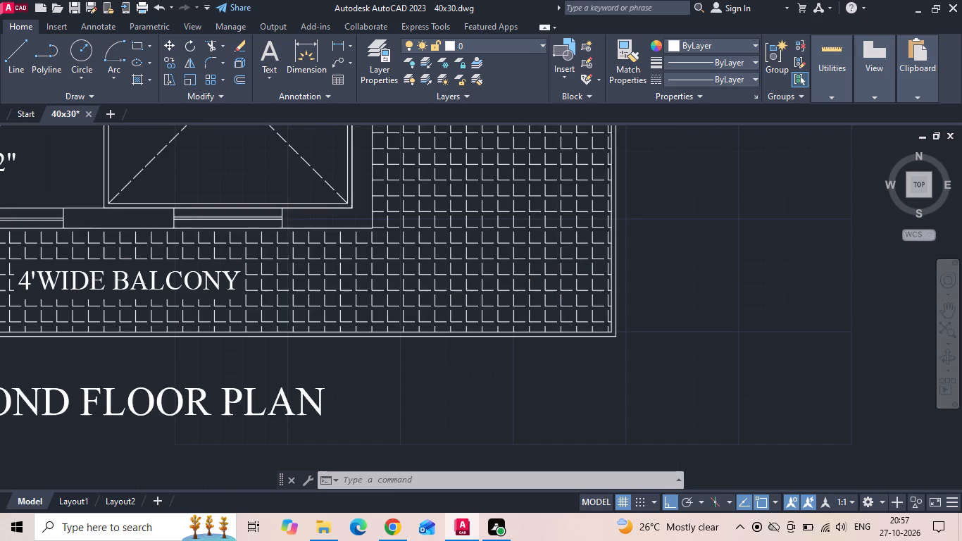
scroll(635, 341, down, 4)
middle_drag(485, 314, 475, 372)
scroll(353, 142, up, 3)
scroll(359, 252, down, 3)
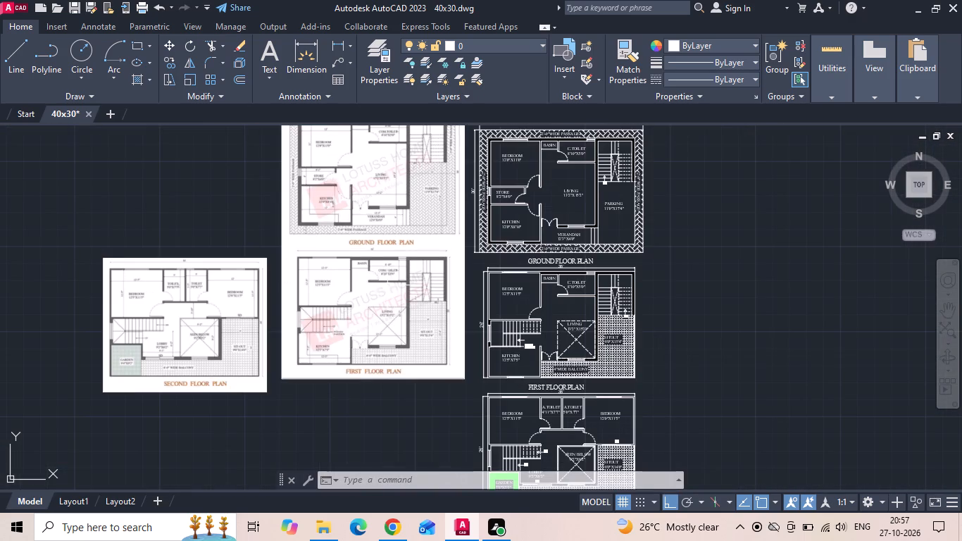
scroll(150, 294, up, 4)
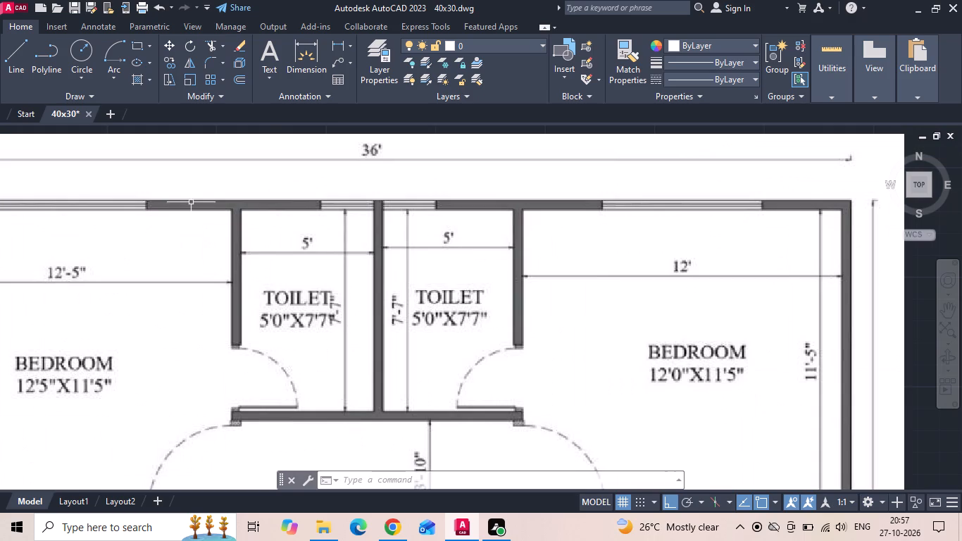
click(335, 39)
scroll(307, 193, up, 1)
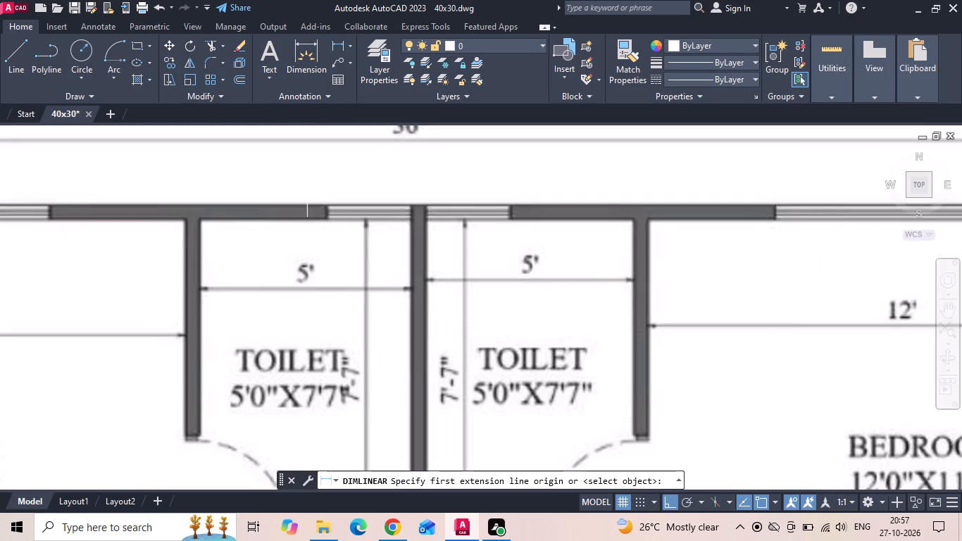
scroll(321, 198, up, 1)
click(330, 225)
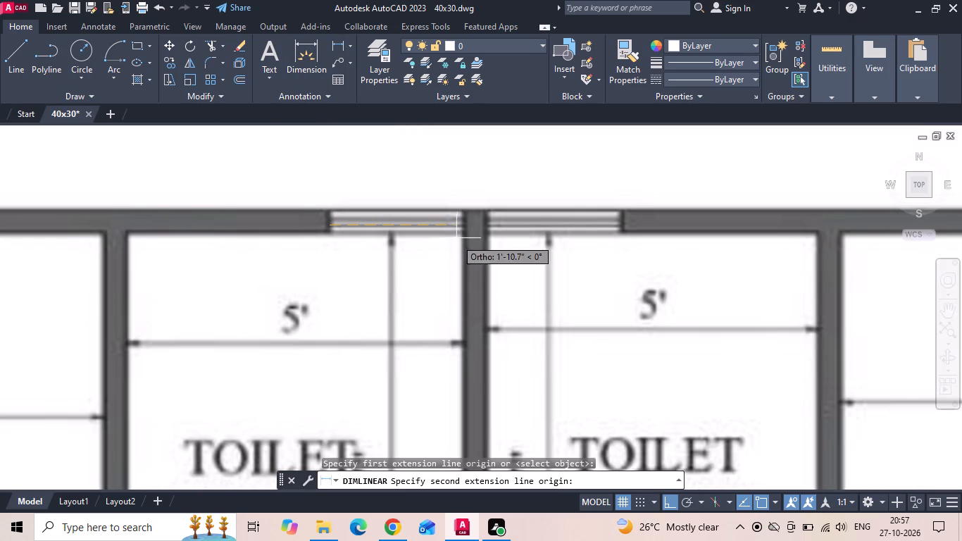
key(Escape)
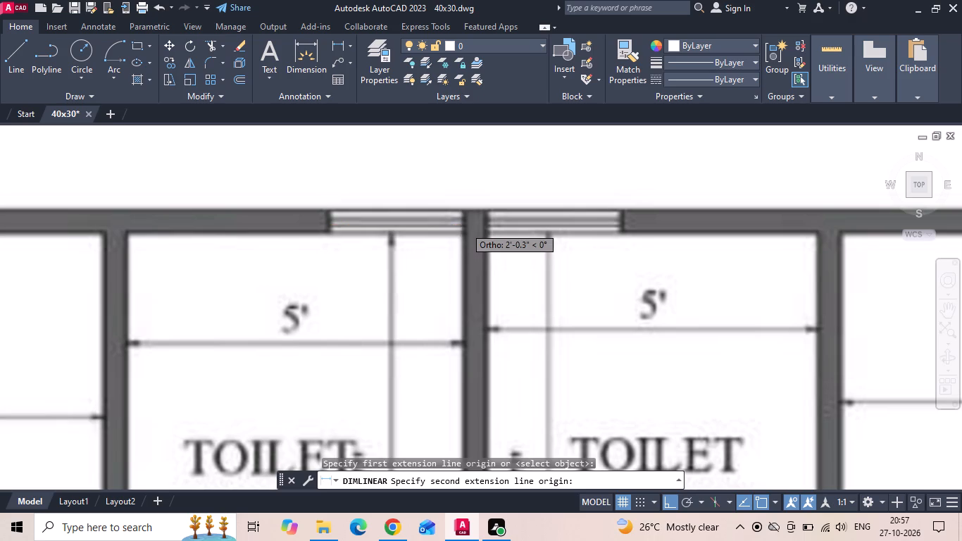
Copy the second floor 12'5"X11'5" bedroom window along the outer wall so it ends at the partition between the two toilets.
scroll(342, 261, down, 4)
scroll(273, 259, down, 2)
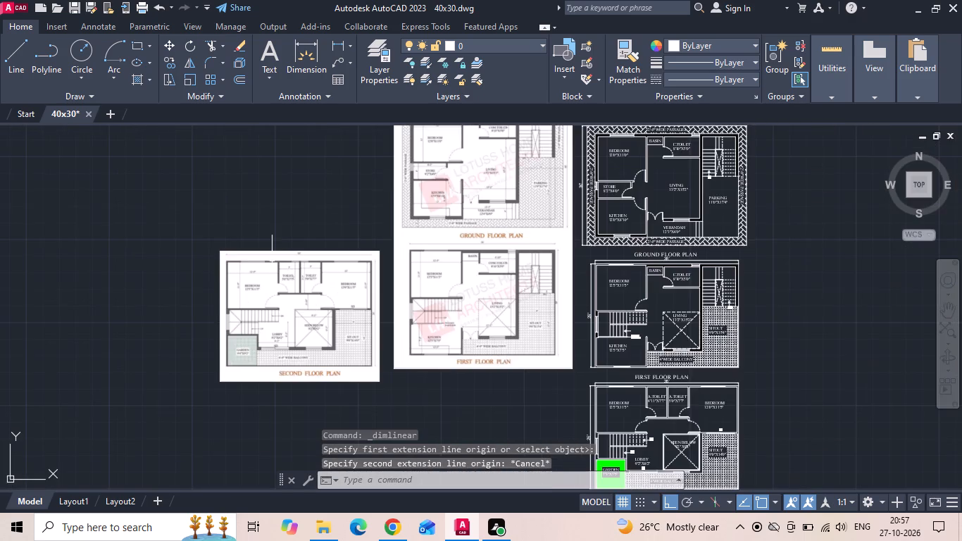
scroll(272, 259, down, 2)
scroll(411, 352, up, 2)
scroll(437, 267, up, 3)
scroll(242, 258, up, 2)
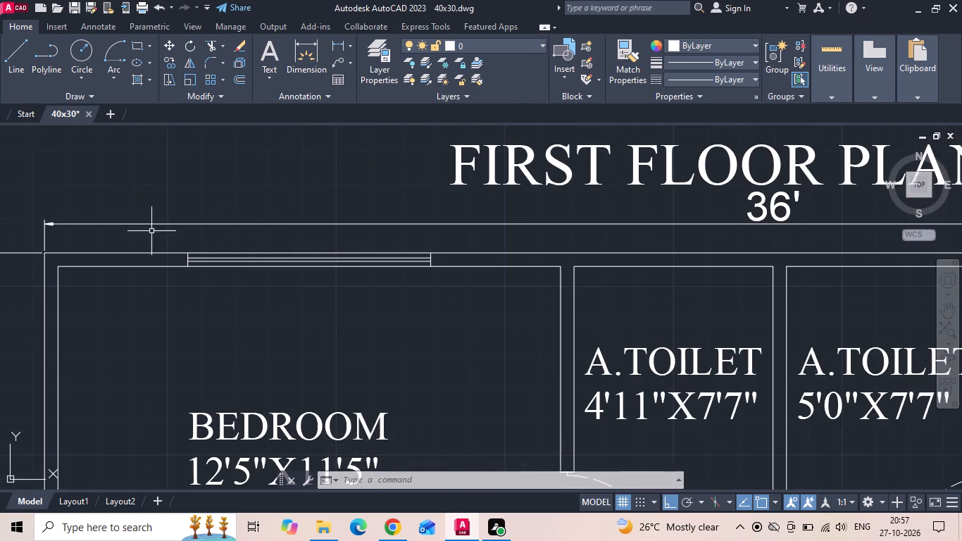
click(151, 231)
click(451, 317)
right_click(452, 316)
click(507, 291)
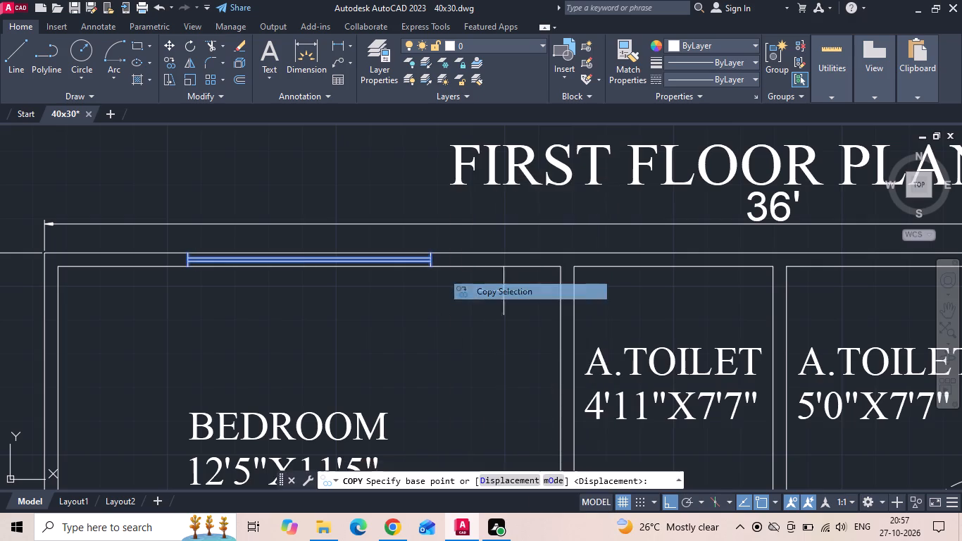
scroll(466, 262, up, 2)
click(371, 236)
scroll(370, 249, down, 2)
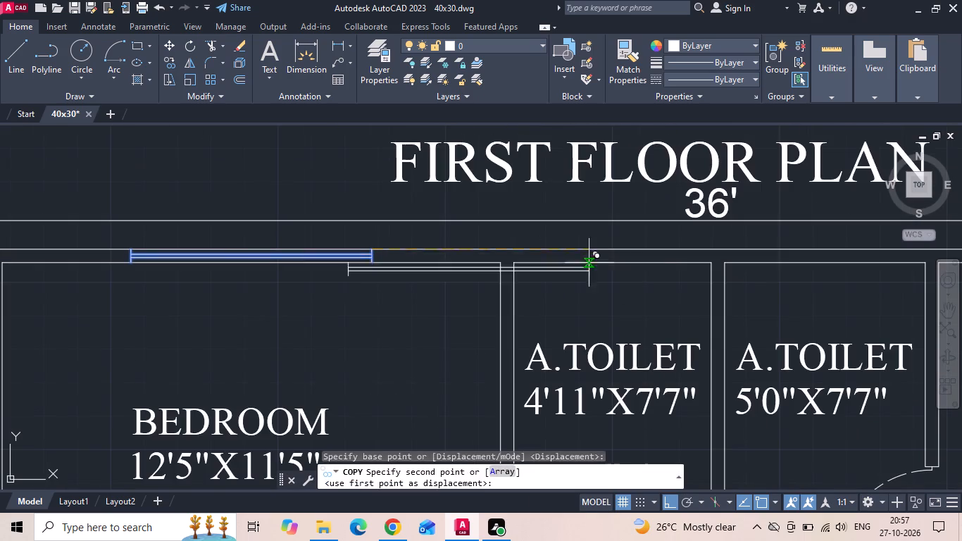
scroll(711, 253, up, 2)
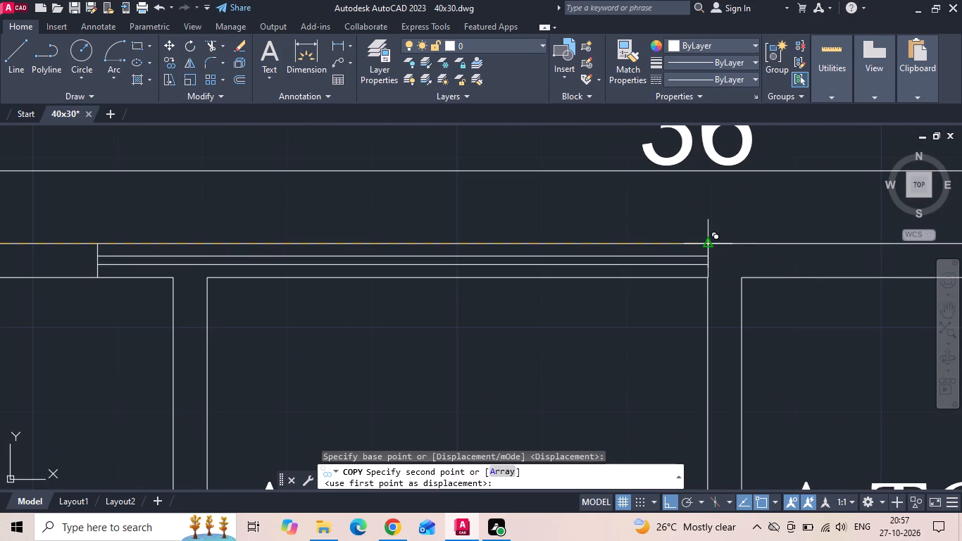
click(708, 245)
key(Escape)
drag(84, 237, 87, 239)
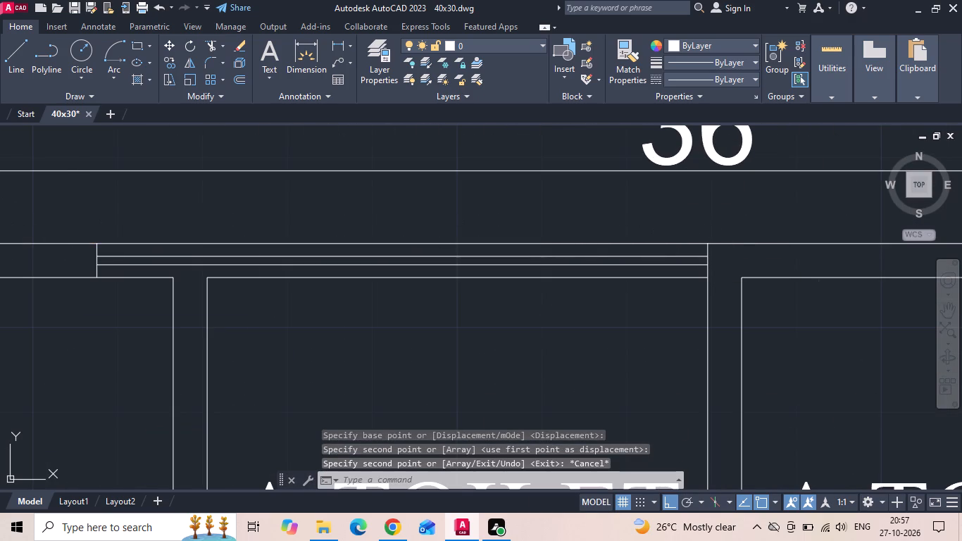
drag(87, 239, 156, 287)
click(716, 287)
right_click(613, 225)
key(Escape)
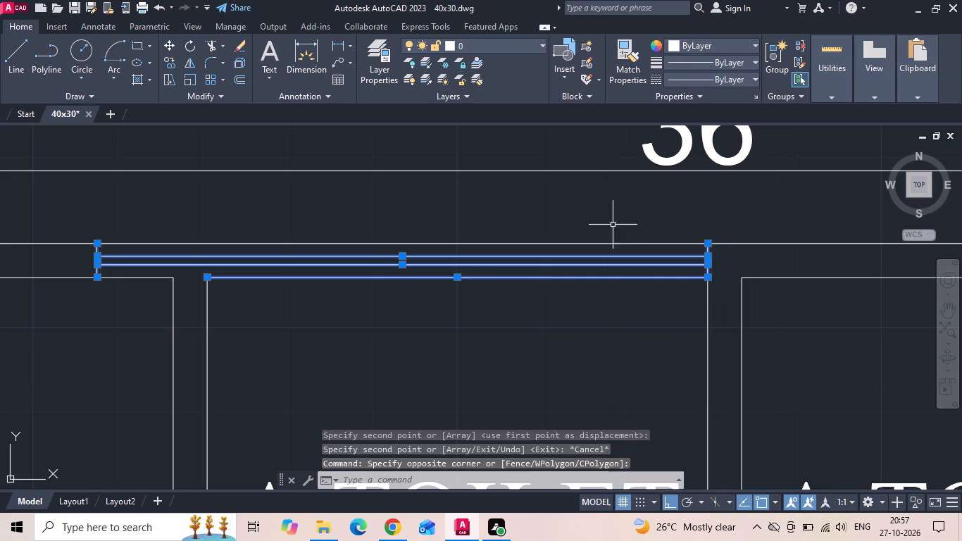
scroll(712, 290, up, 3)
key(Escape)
Copy the end line of the new toilet window 2' along the wall, away from the toilet partition.
scroll(613, 312, down, 2)
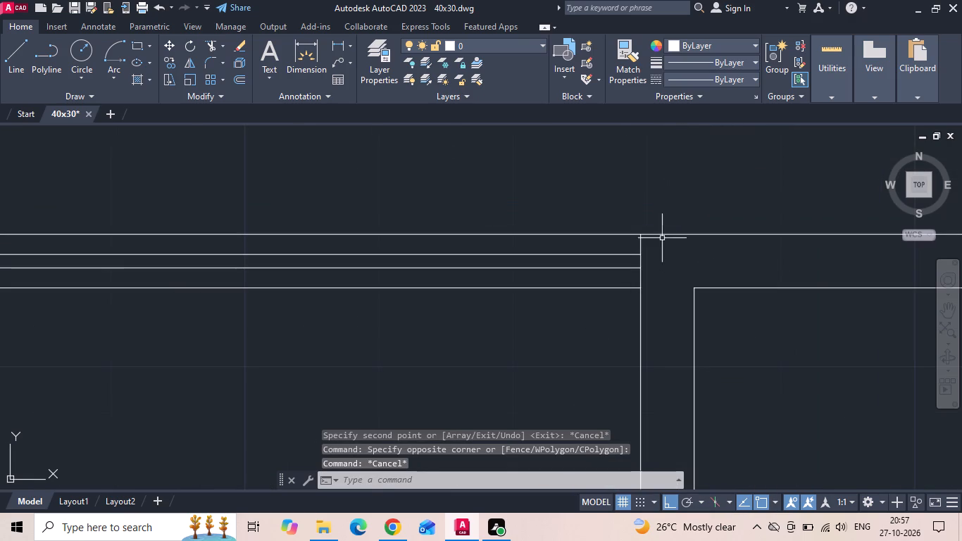
click(644, 244)
click(612, 237)
right_click(612, 237)
drag(633, 266, 631, 275)
drag(563, 343, 517, 344)
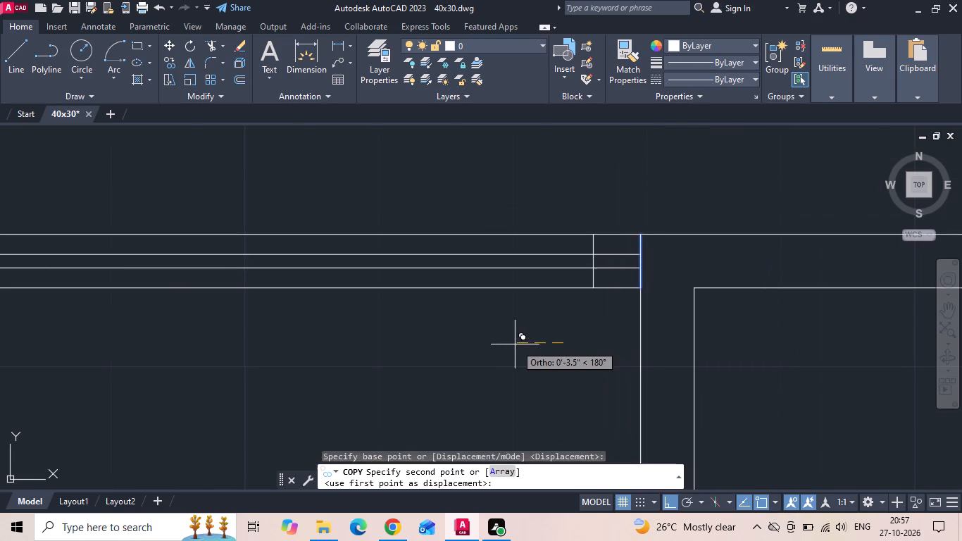
text(2')
key(Return)
key(Escape)
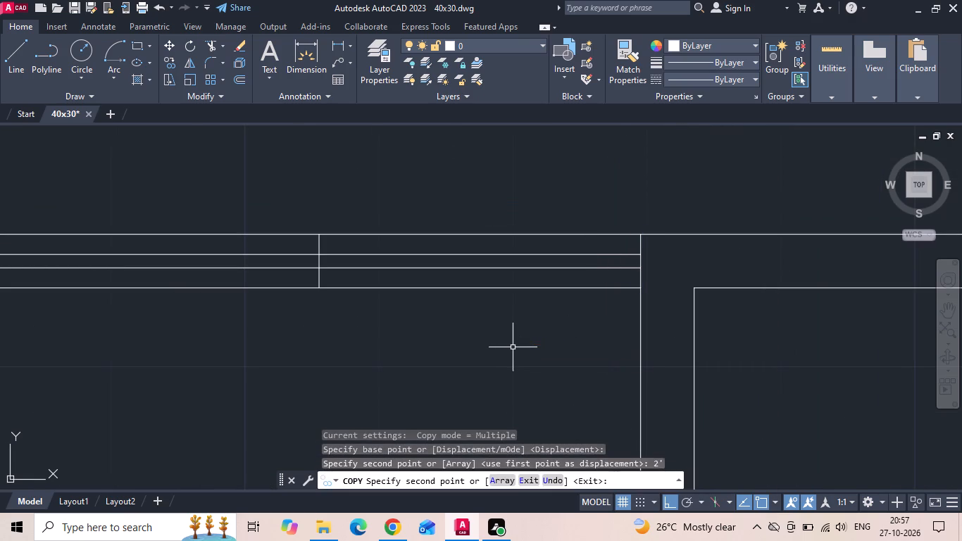
Trim away the excess window lines beyond the 2' mark and remove the leftover end line on the bedroom side.
scroll(513, 343, down, 2)
text(TR)
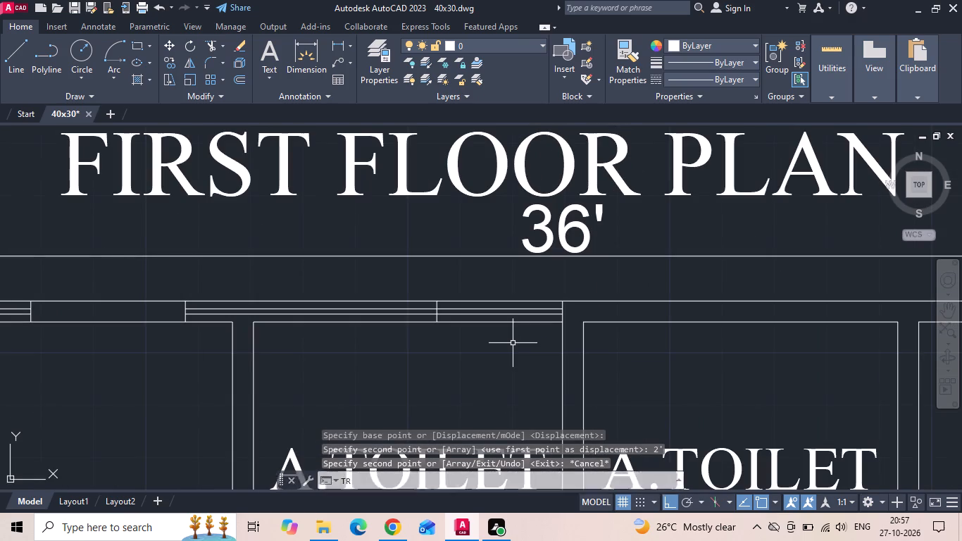
key(f)
key(v)
key(Escape)
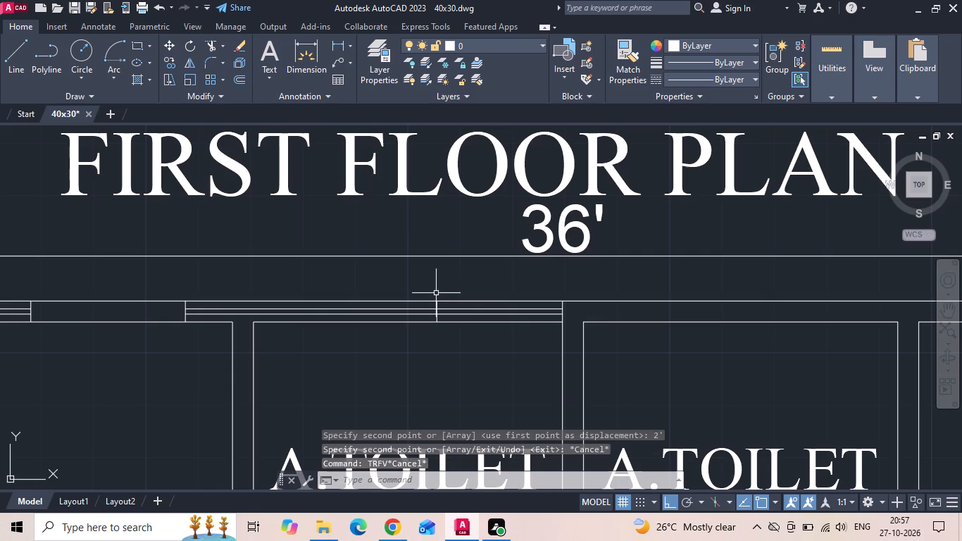
text(TRVV)
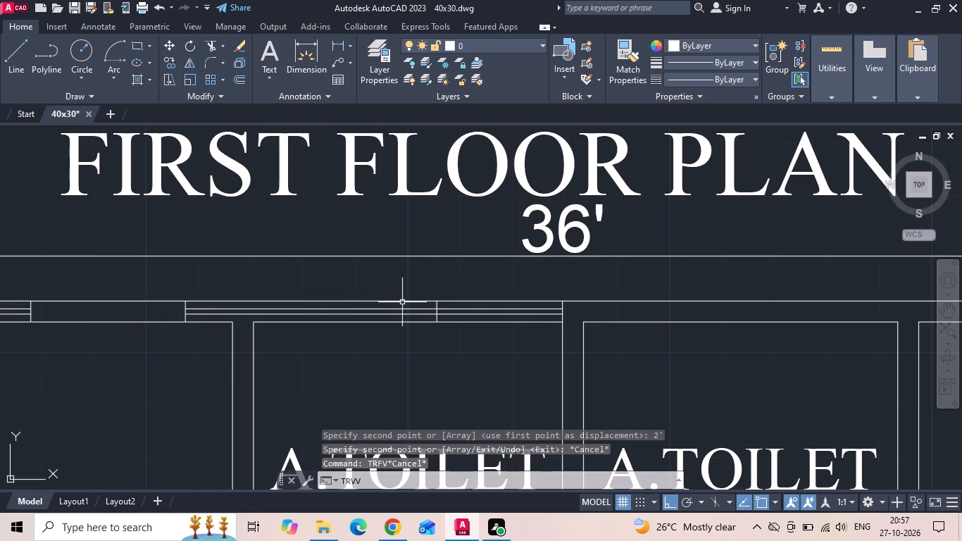
key(BackSpace)
key(BackSpace)
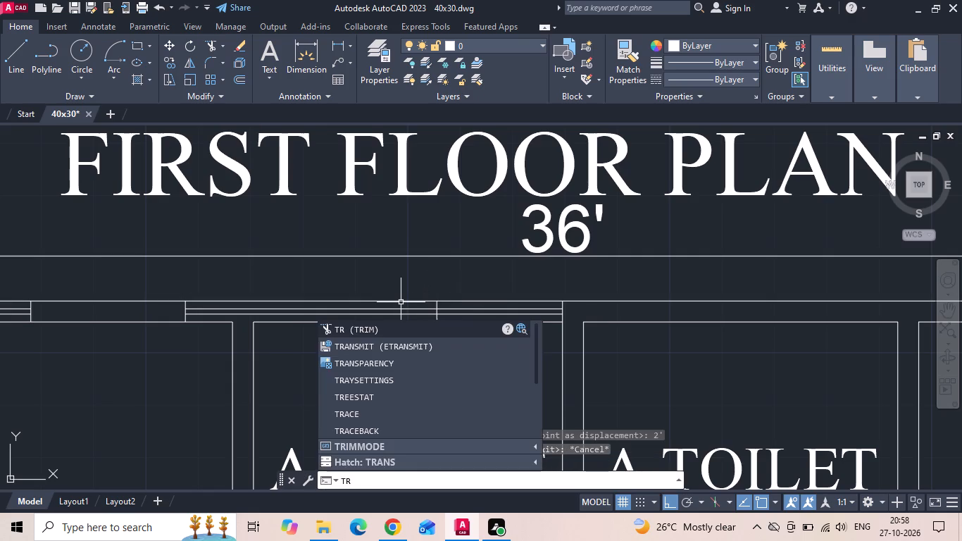
key(space)
key(space)
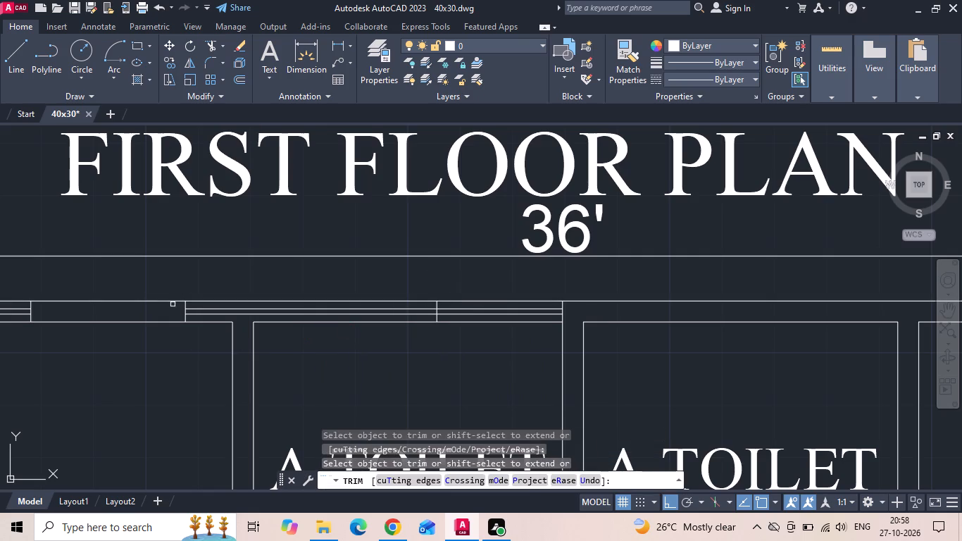
click(194, 309)
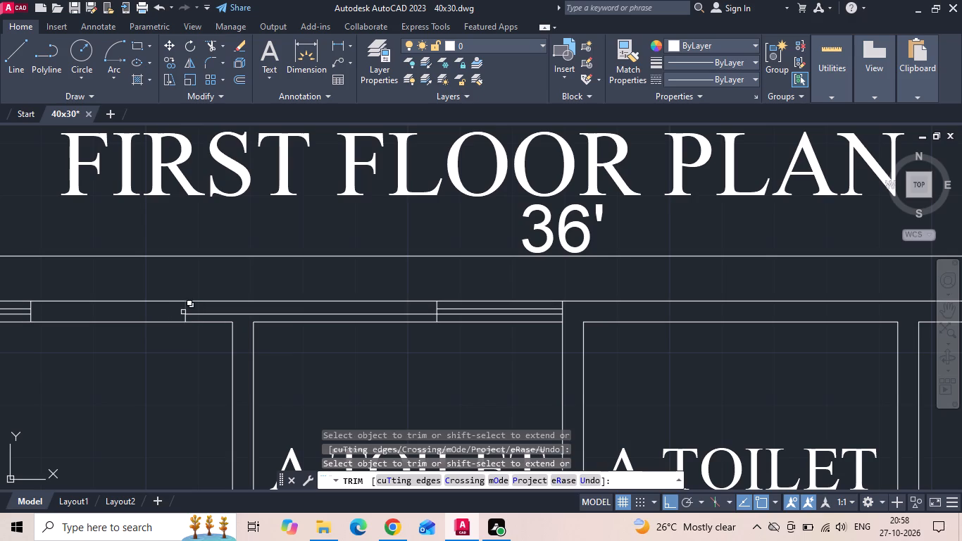
click(183, 312)
click(192, 314)
click(184, 317)
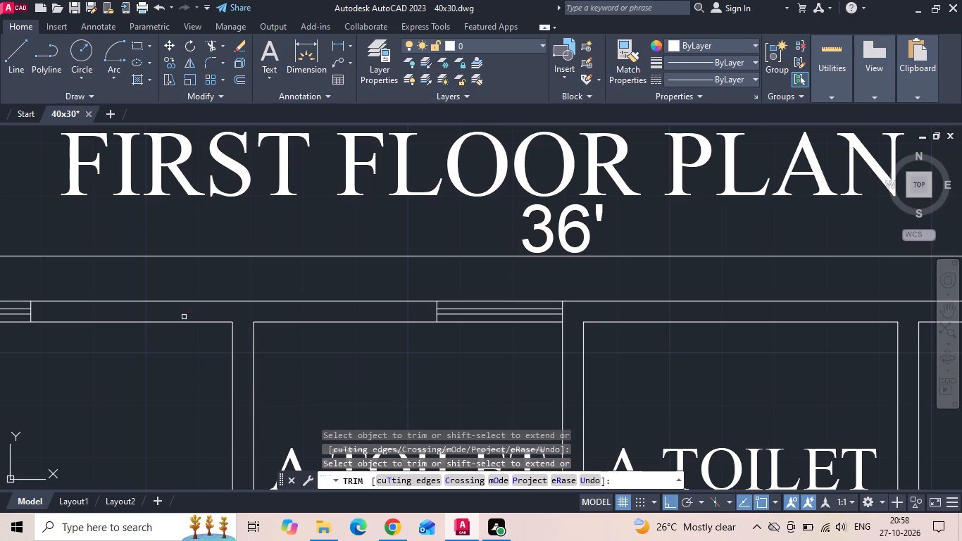
Copy the 2' window of the 4'11"X7'7" toilet to the 5'0"X7'7" toilet, starting at the partition's other face, and save the drawing.
scroll(442, 363, down, 3)
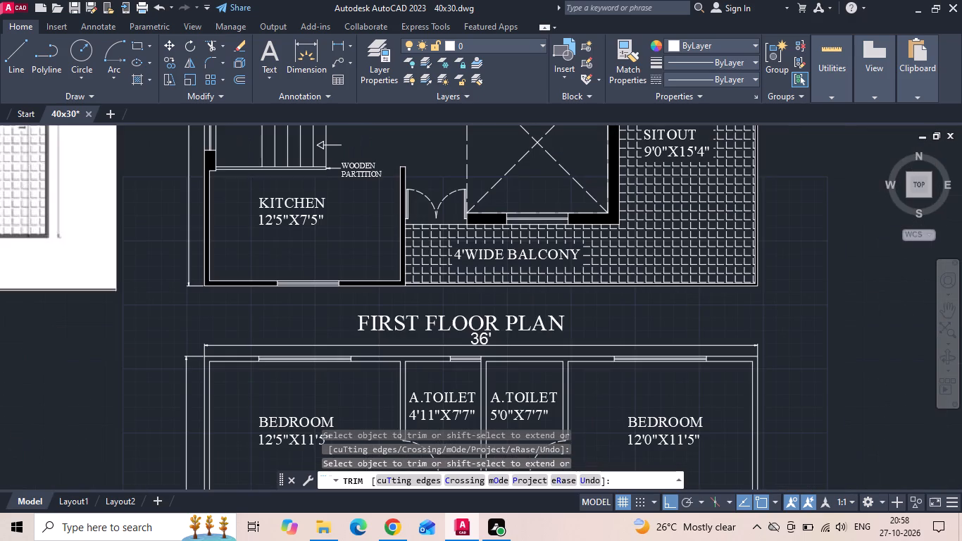
scroll(457, 380, down, 3)
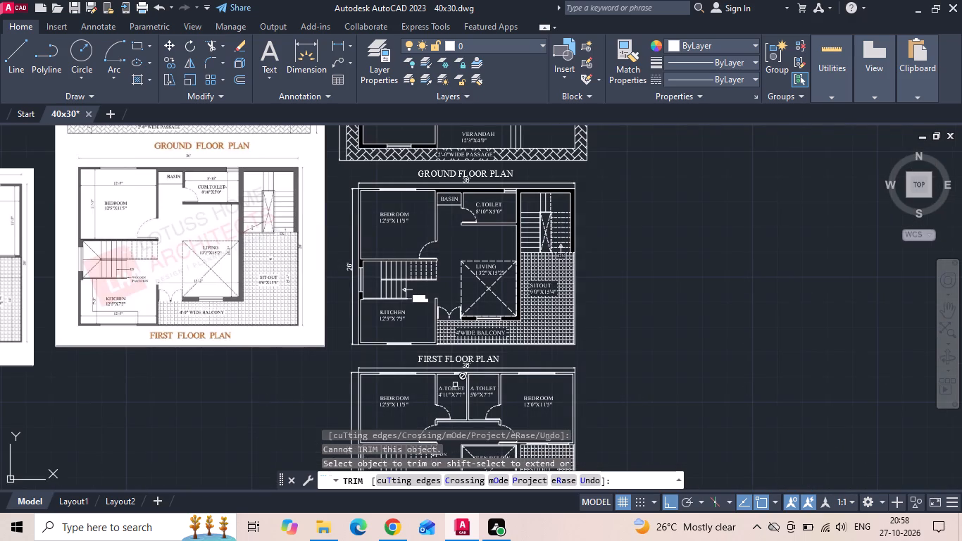
scroll(455, 384, down, 2)
scroll(237, 306, up, 3)
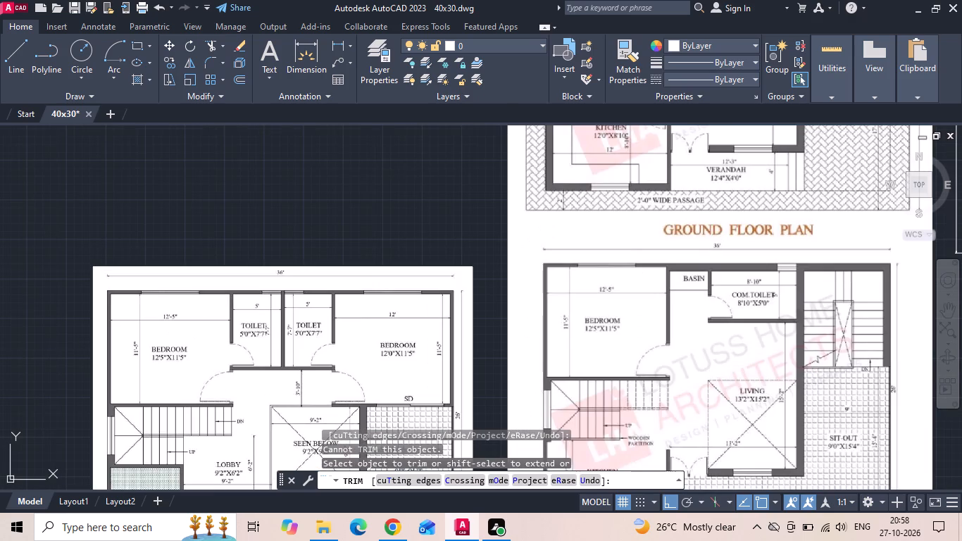
scroll(243, 270, down, 4)
scroll(426, 329, up, 2)
scroll(313, 325, up, 3)
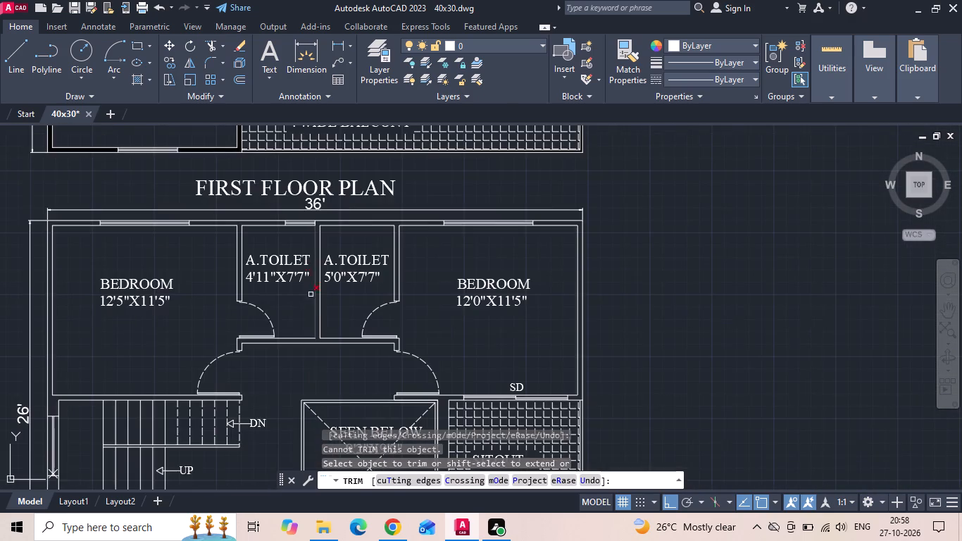
scroll(300, 207, up, 3)
key(Escape)
drag(225, 252, 225, 261)
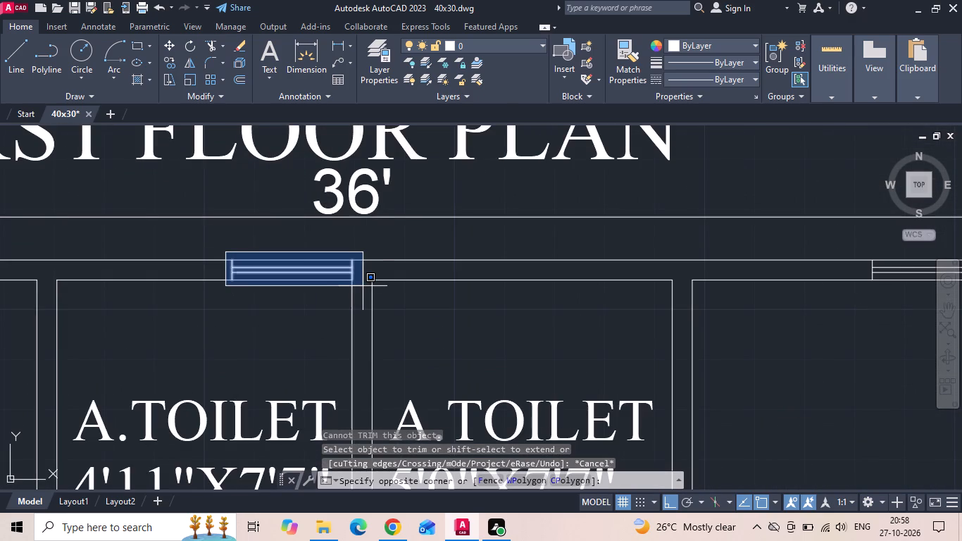
click(366, 286)
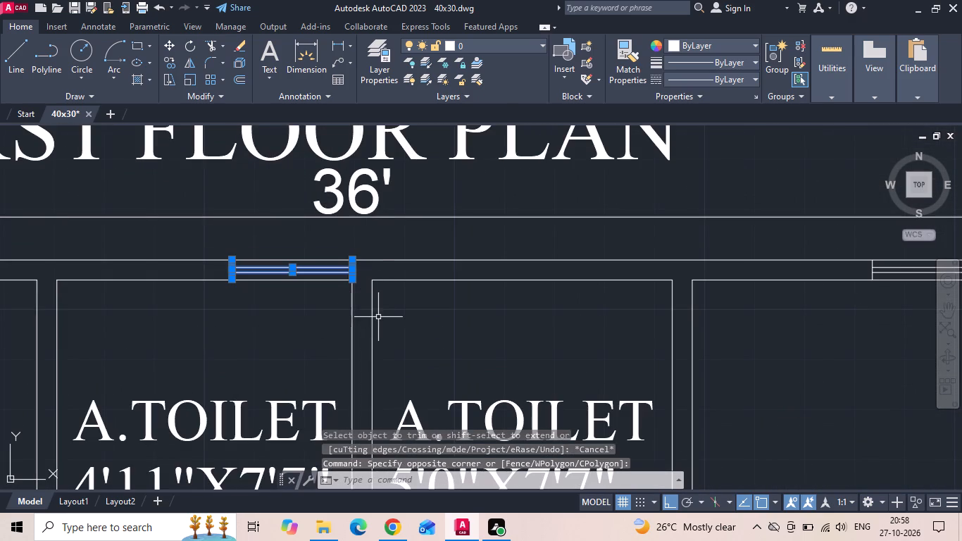
right_click(266, 316)
click(308, 286)
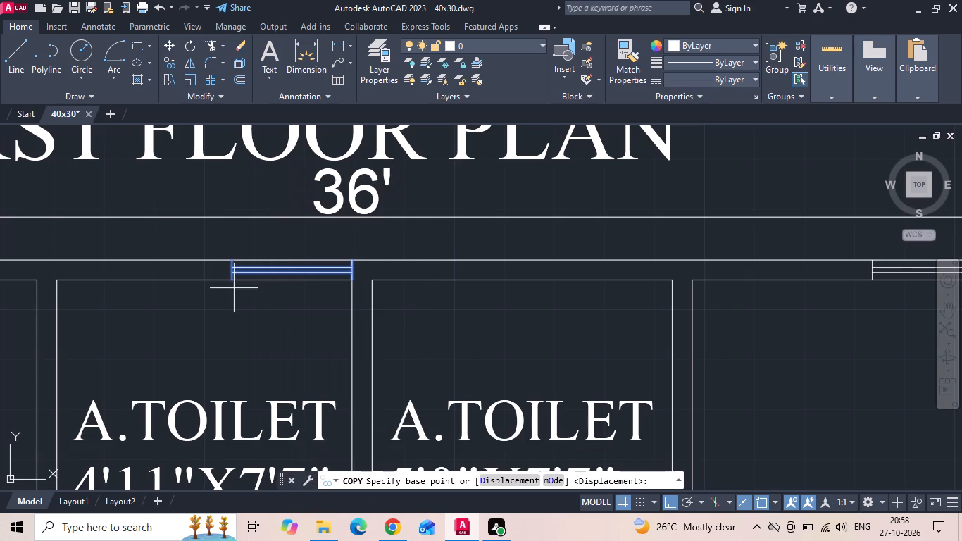
click(230, 280)
click(371, 278)
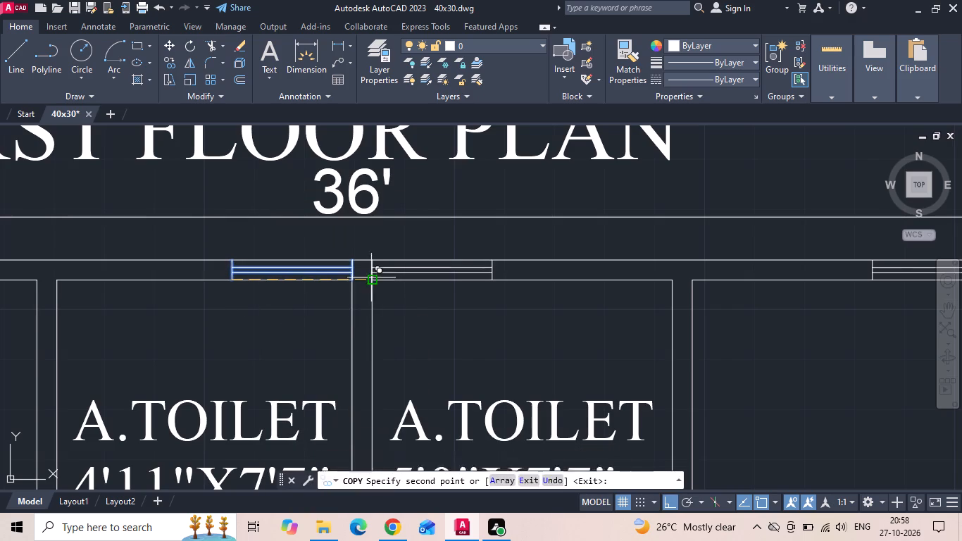
key(Escape)
key(ctrl+s)
key(ctrl+s)
Fill the second floor toilet walls, the adjoining outer wall segments and the 12'0"X11'5" bedroom's outer wall with solid black 0,0,0 hatch.
text(H)
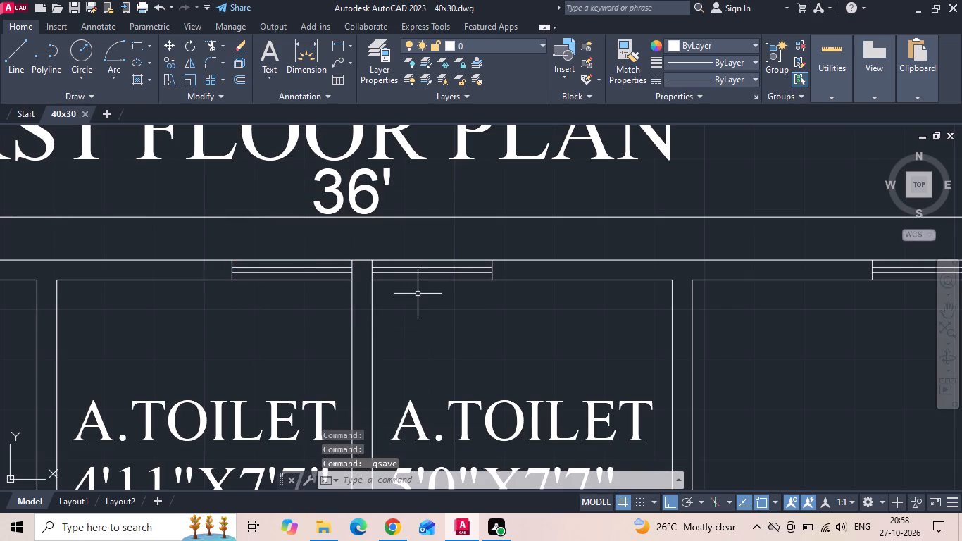
key(space)
scroll(363, 286, up, 3)
scroll(363, 285, down, 5)
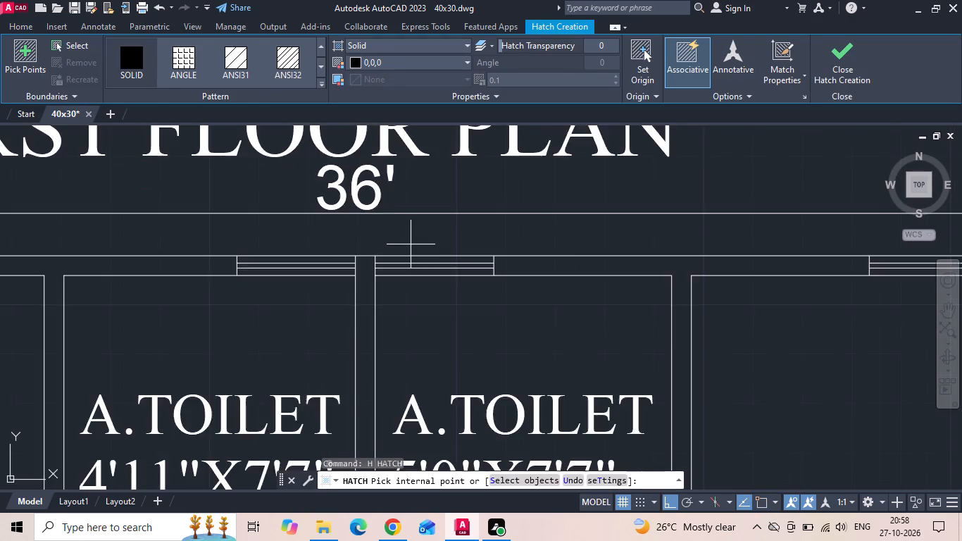
scroll(411, 244, down, 4)
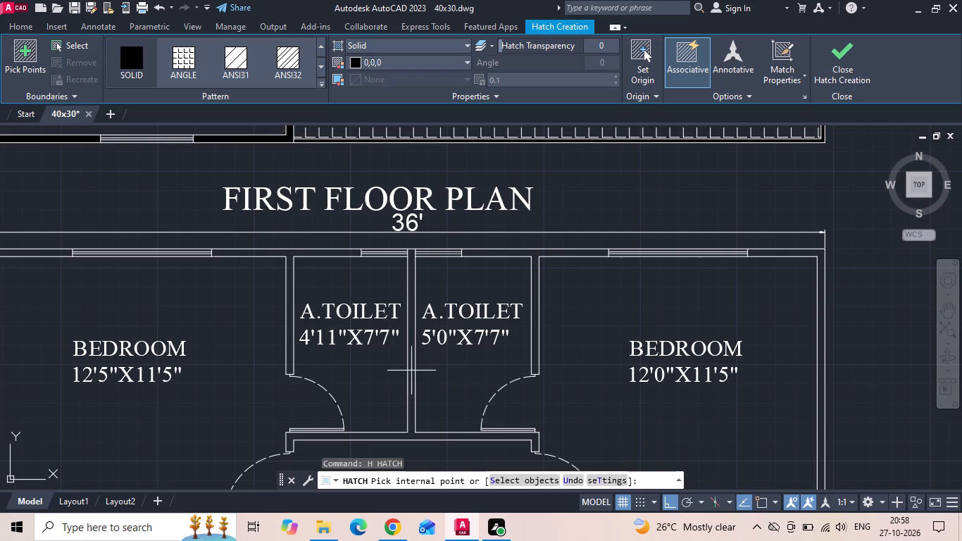
click(408, 373)
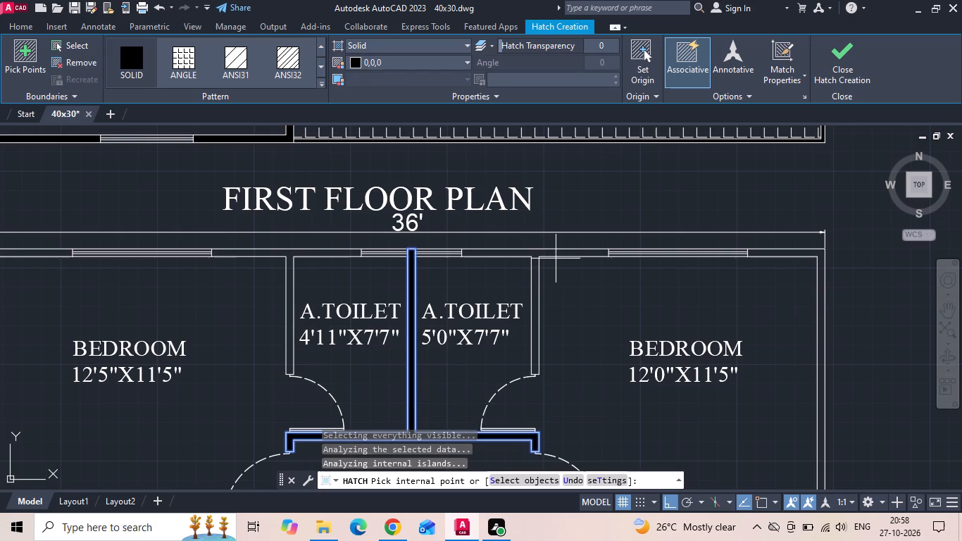
click(556, 254)
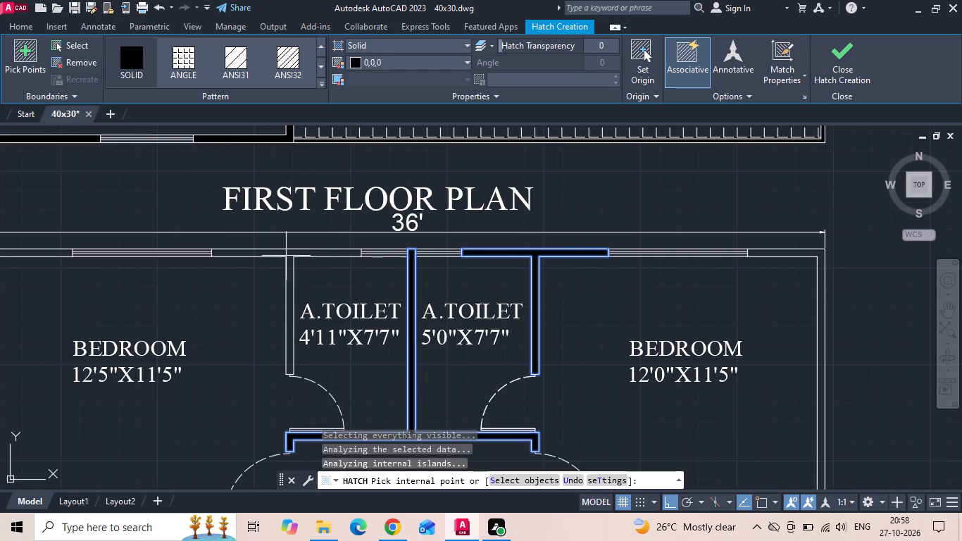
click(288, 253)
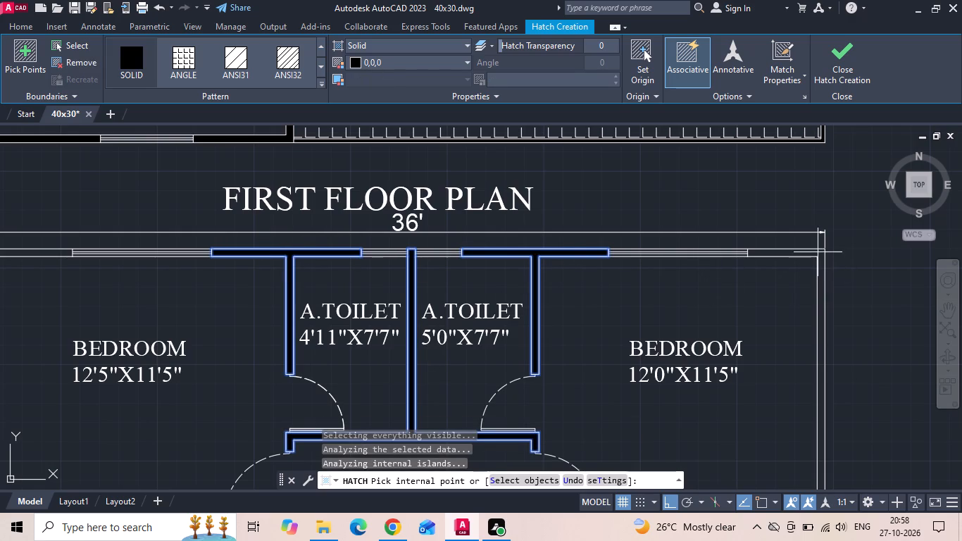
scroll(818, 252, down, 2)
click(811, 253)
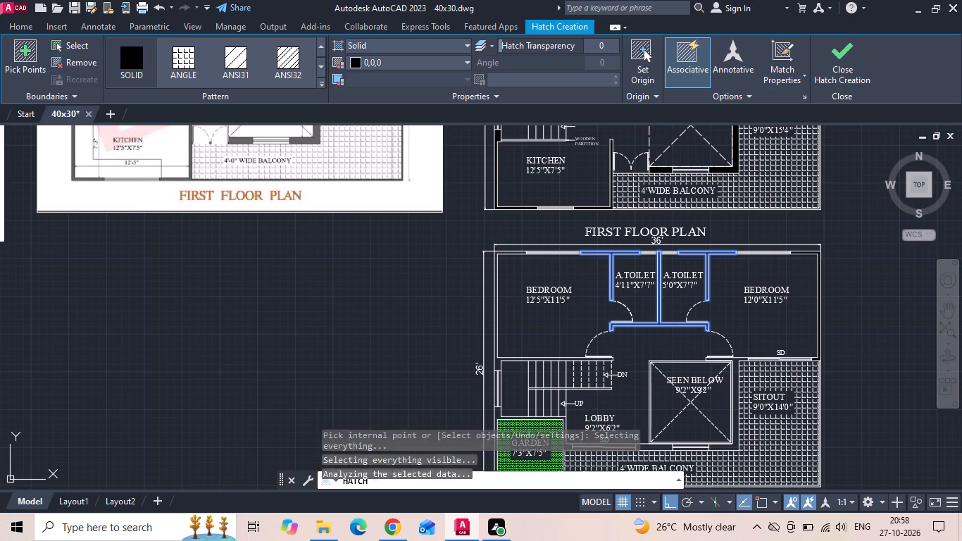
Fill the remaining second floor walls around the void, lobby, garden, stairs and 12'5"X11'5" bedroom, plus the balcony edge, with the solid black hatch.
scroll(730, 375, up, 2)
middle_drag(726, 361, 689, 226)
scroll(689, 224, down, 1)
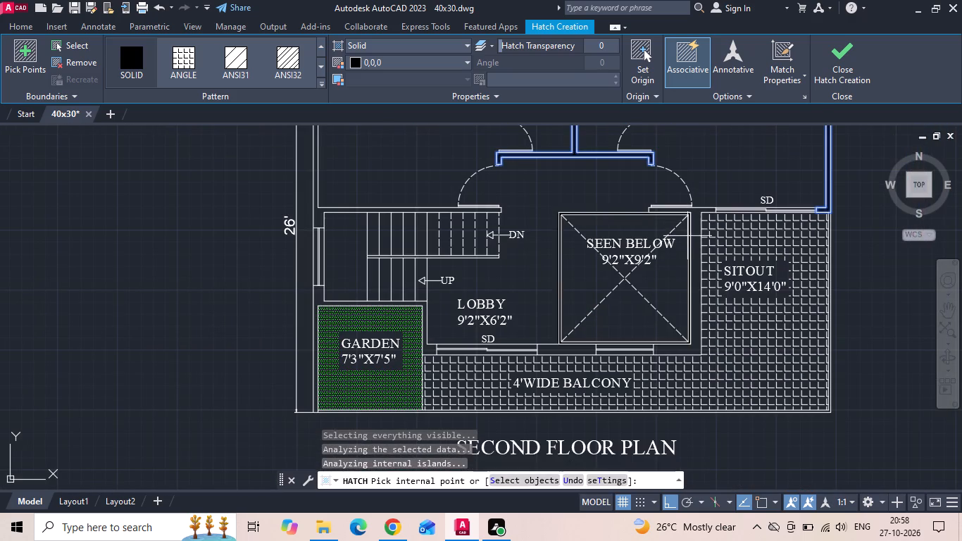
click(692, 260)
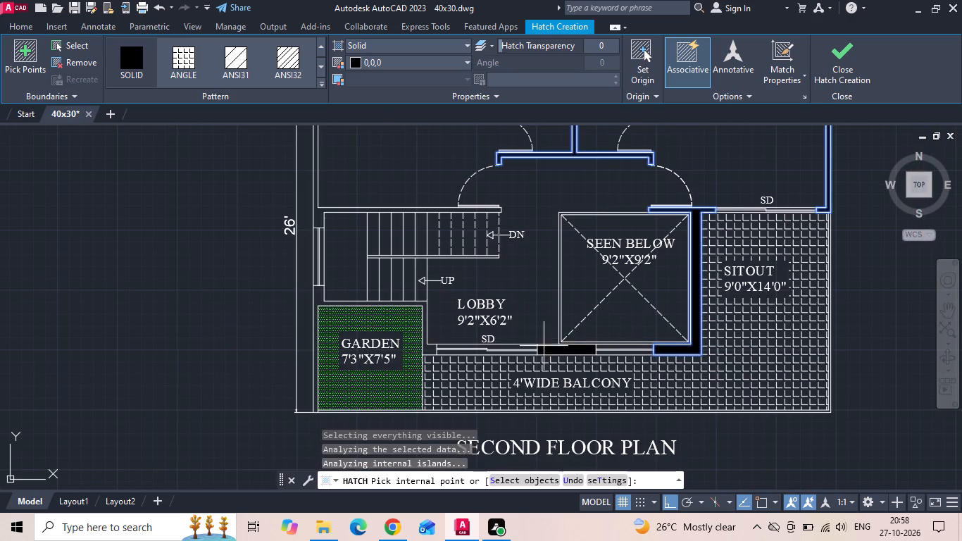
click(551, 349)
click(427, 352)
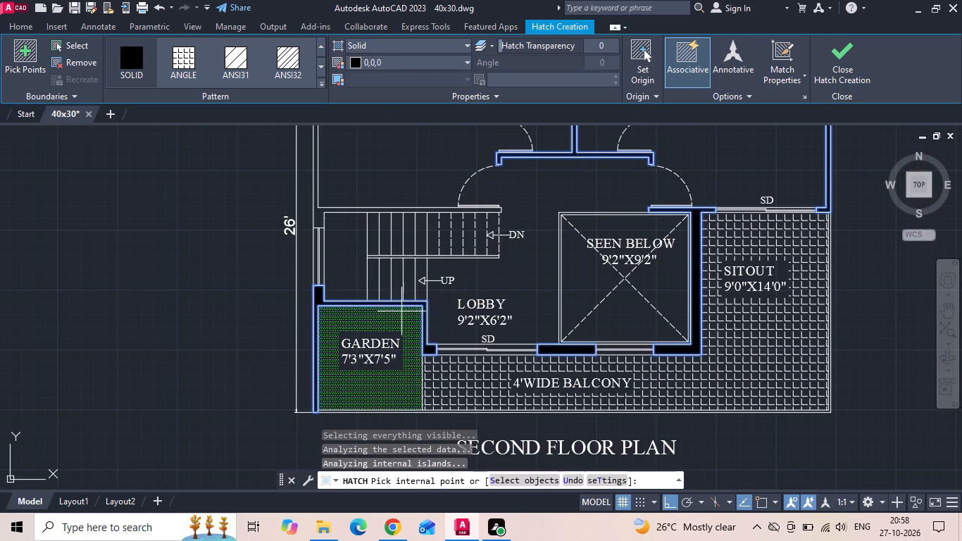
click(321, 218)
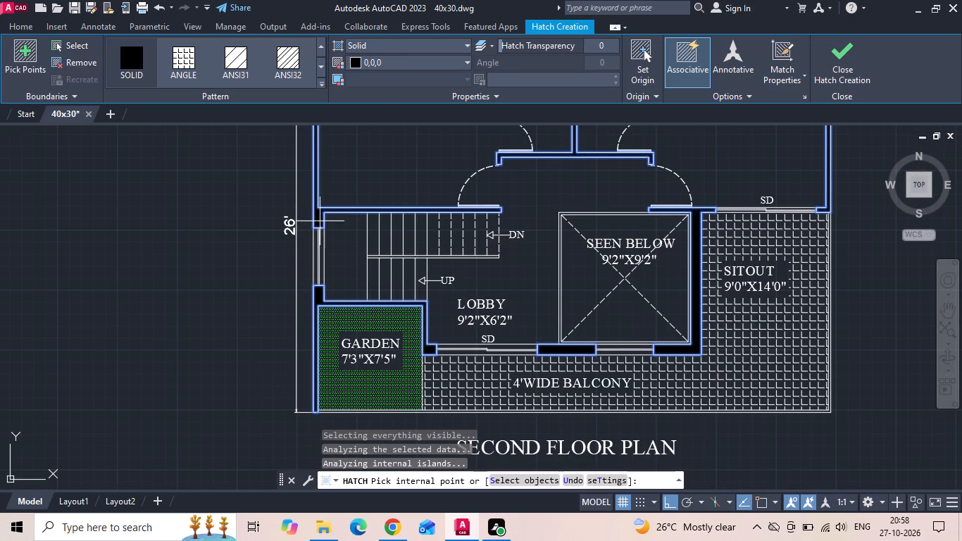
middle_drag(318, 229, 306, 321)
scroll(430, 205, down, 2)
scroll(452, 369, up, 2)
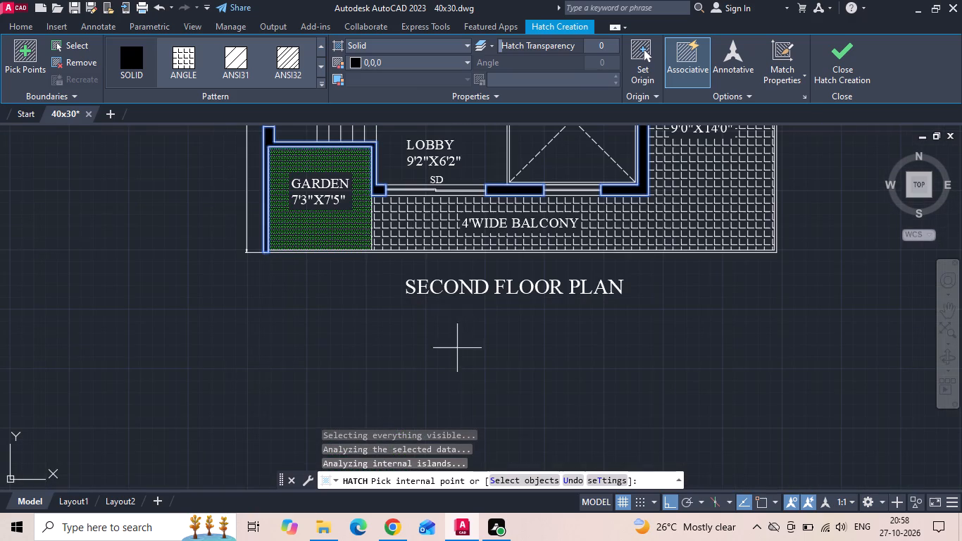
middle_drag(744, 291, 691, 406)
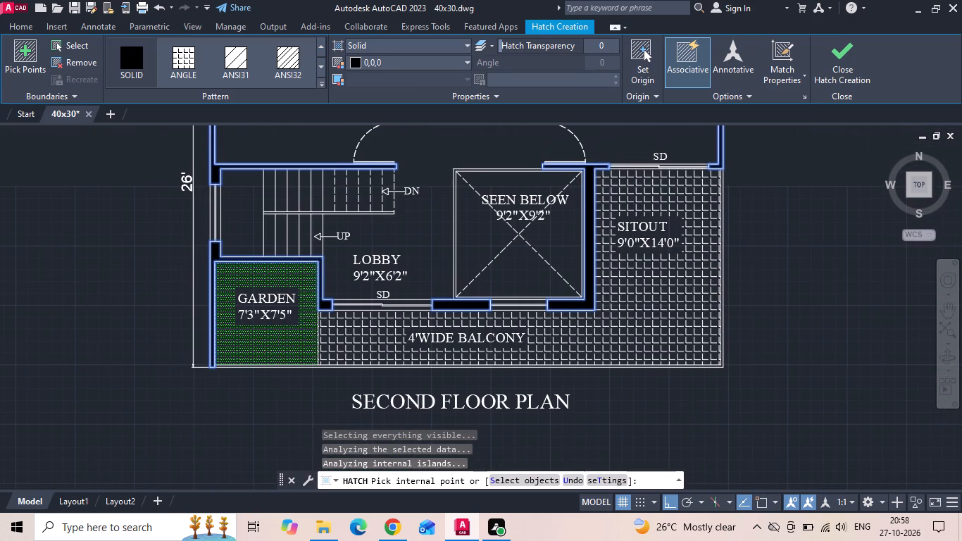
click(689, 366)
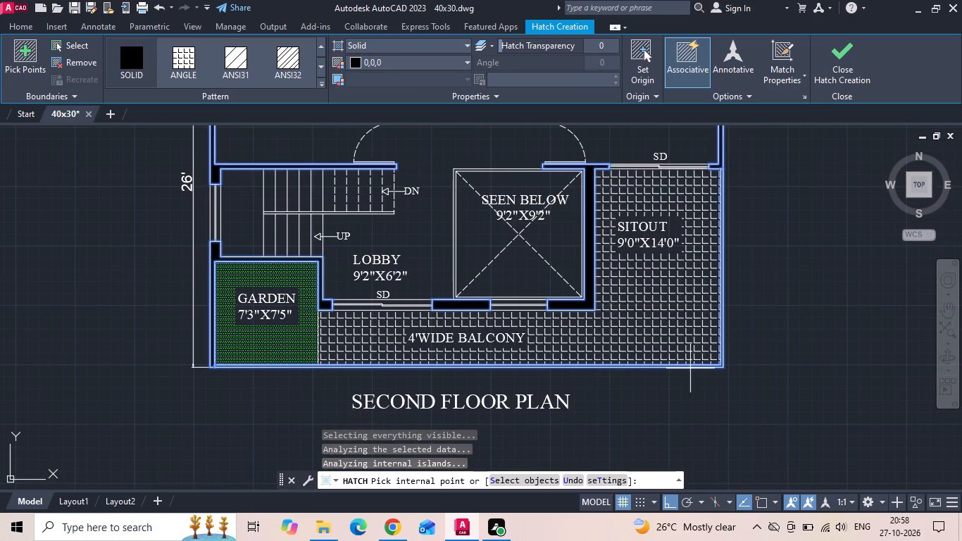
scroll(713, 385, down, 1)
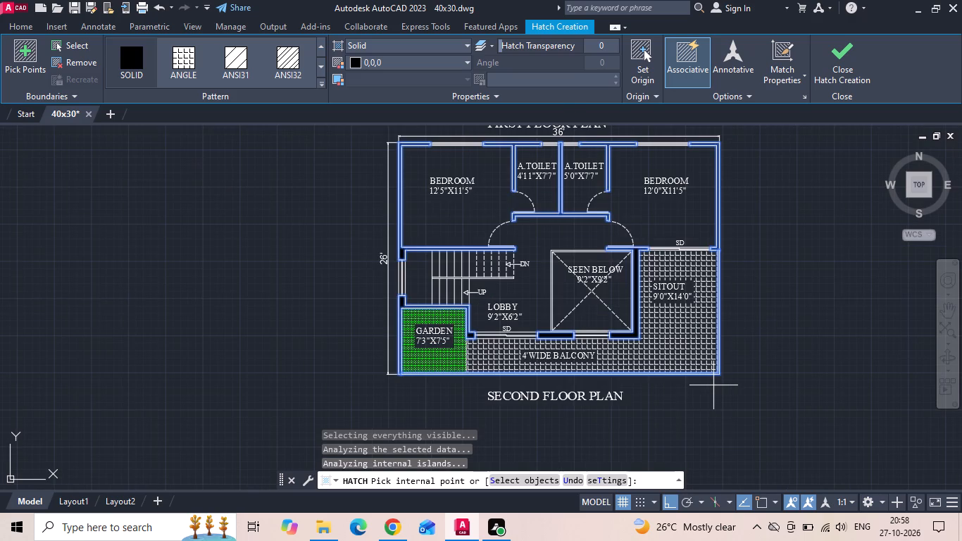
key(space)
Copy all three drawn floor plans about 62'-8" horizontally, to the side away from the reference images.
scroll(574, 353, down, 1)
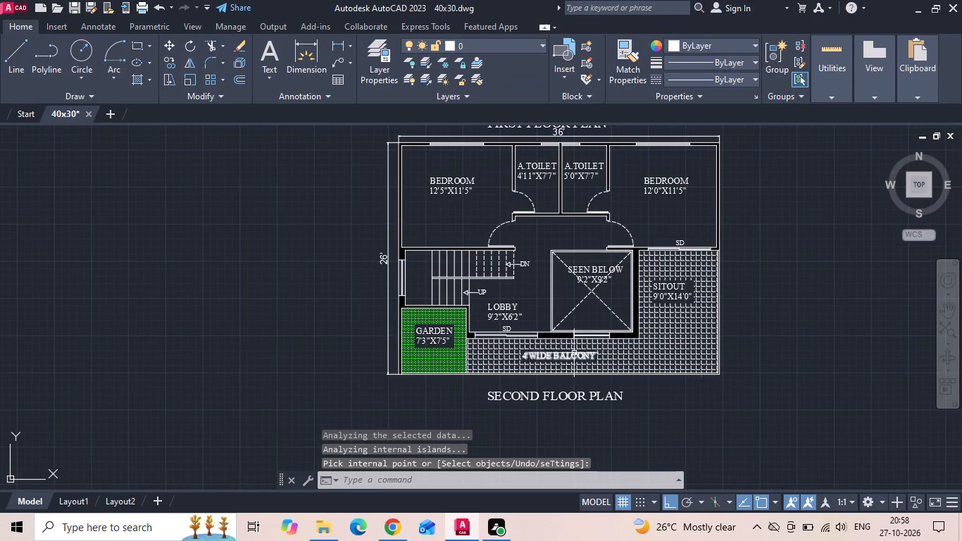
scroll(574, 353, down, 2)
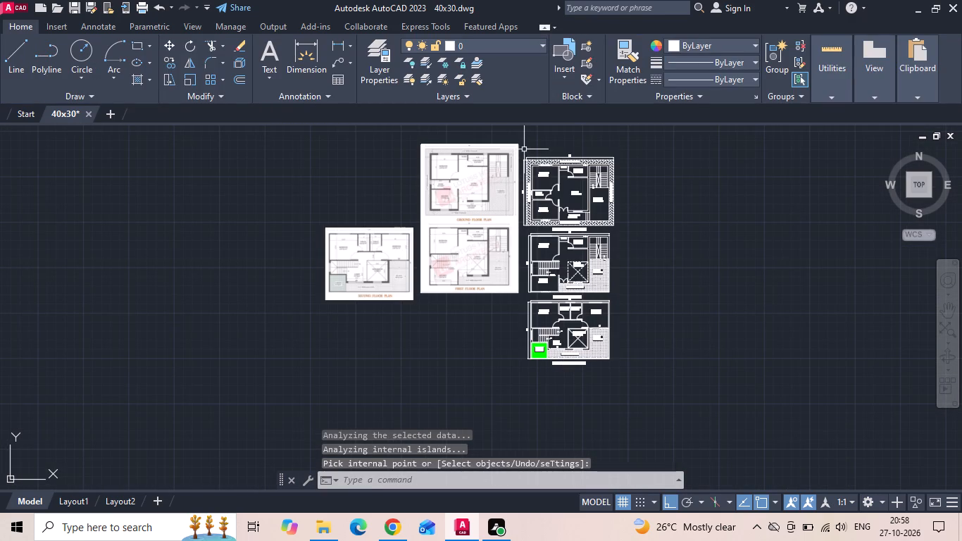
drag(521, 144, 525, 160)
click(651, 412)
right_click(666, 277)
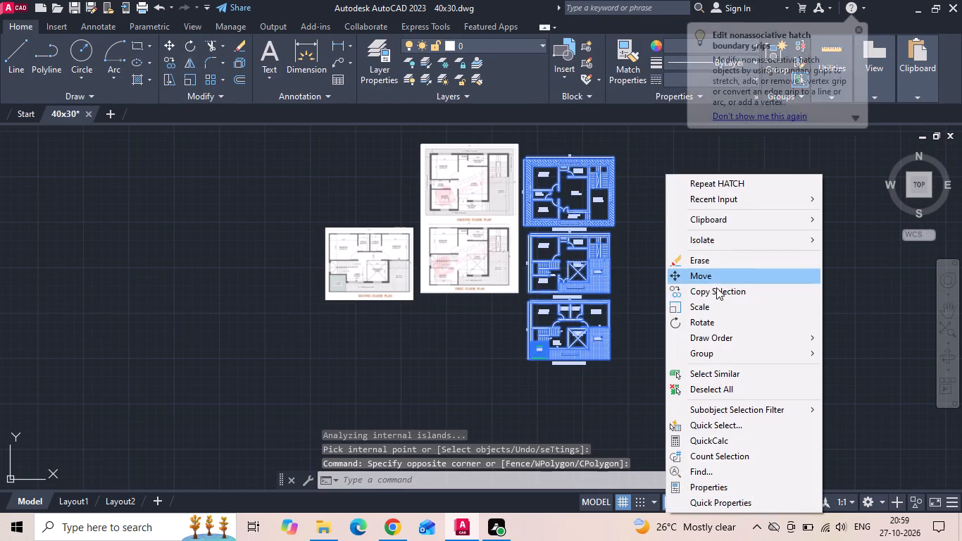
click(719, 288)
drag(749, 288, 800, 288)
click(886, 285)
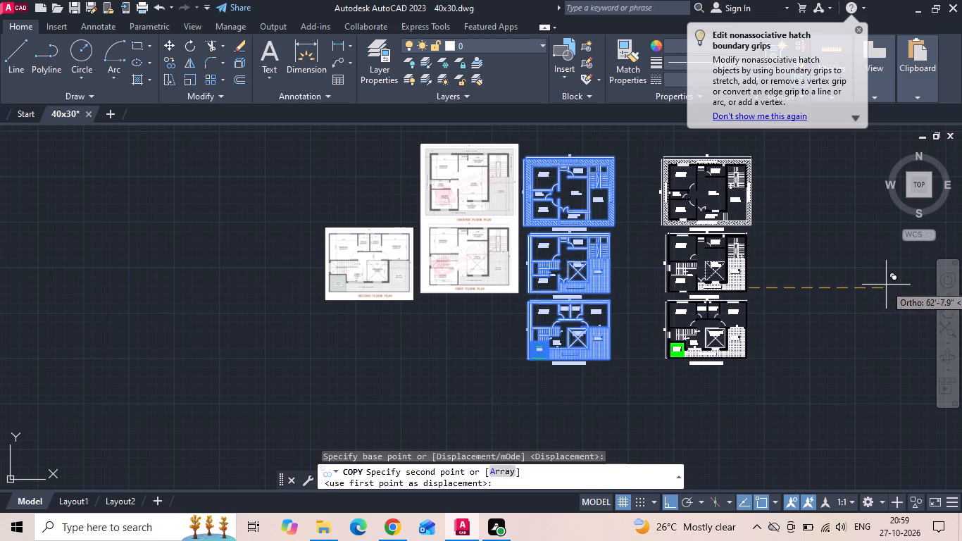
key(Escape)
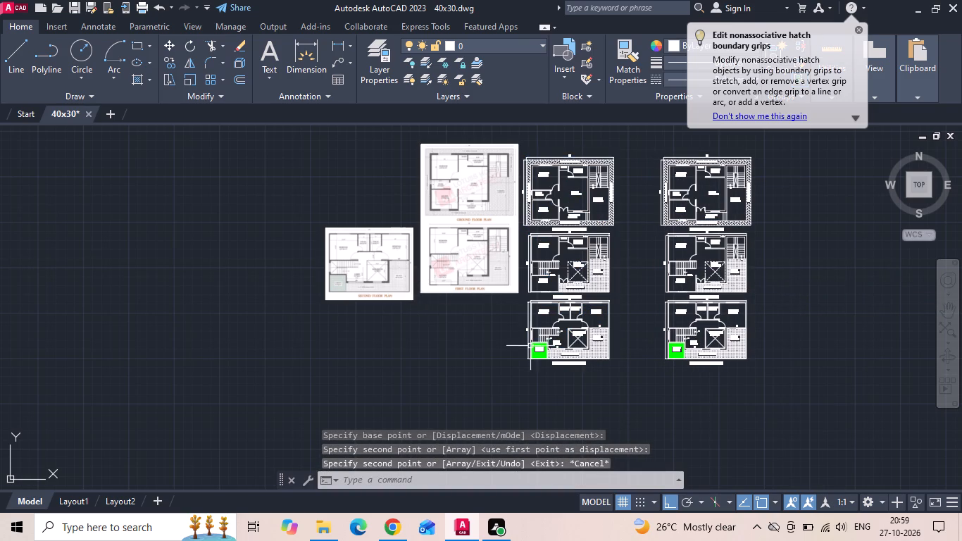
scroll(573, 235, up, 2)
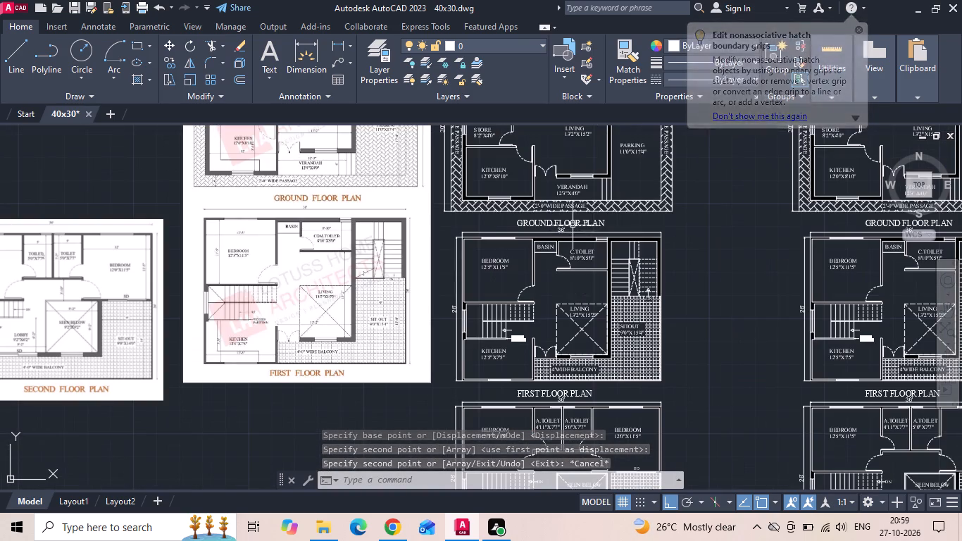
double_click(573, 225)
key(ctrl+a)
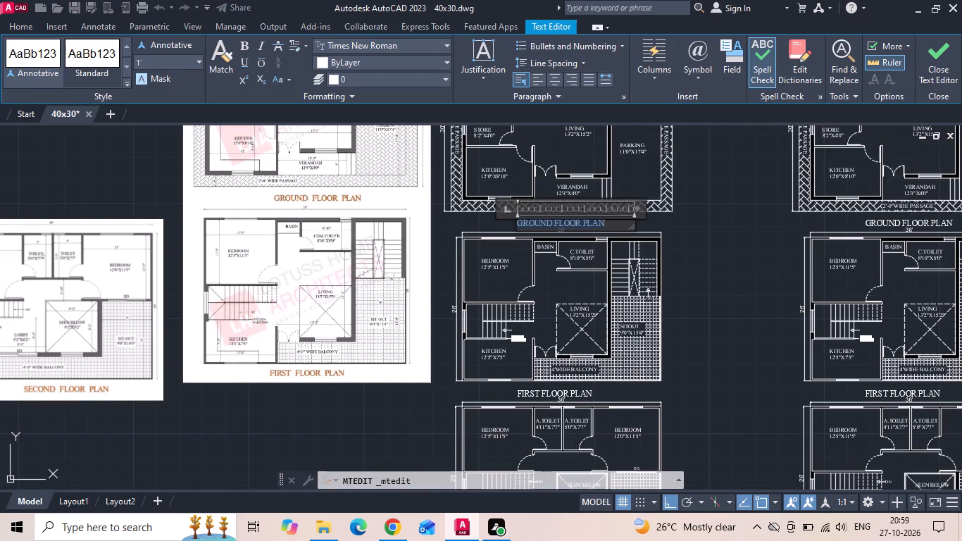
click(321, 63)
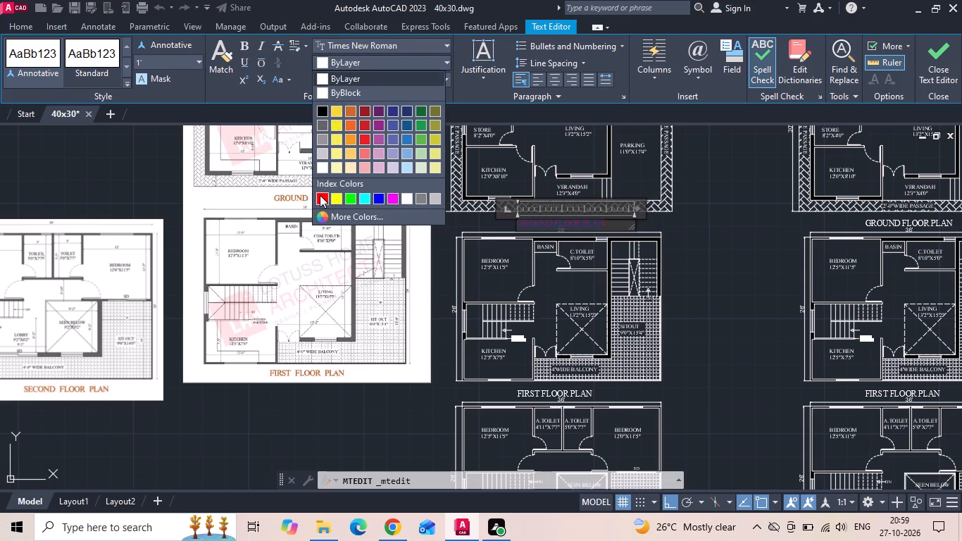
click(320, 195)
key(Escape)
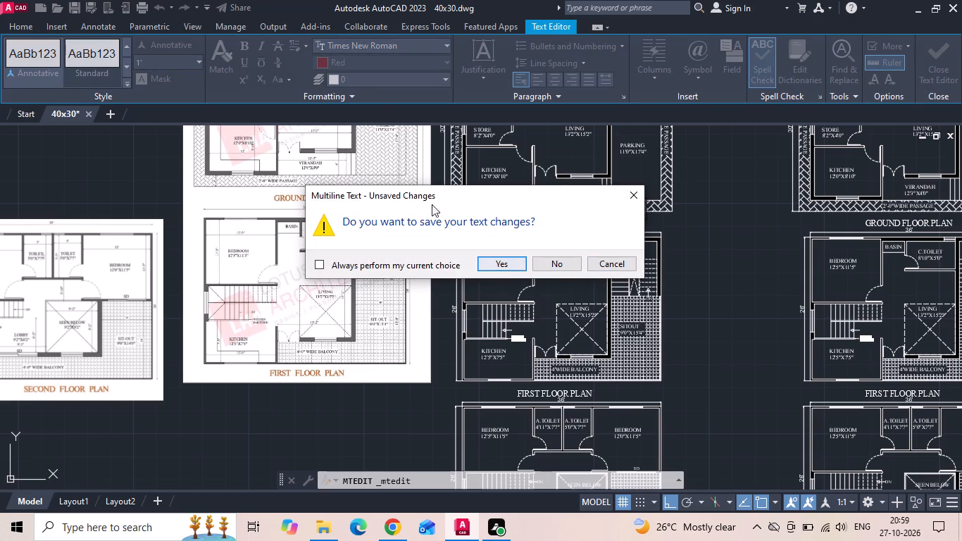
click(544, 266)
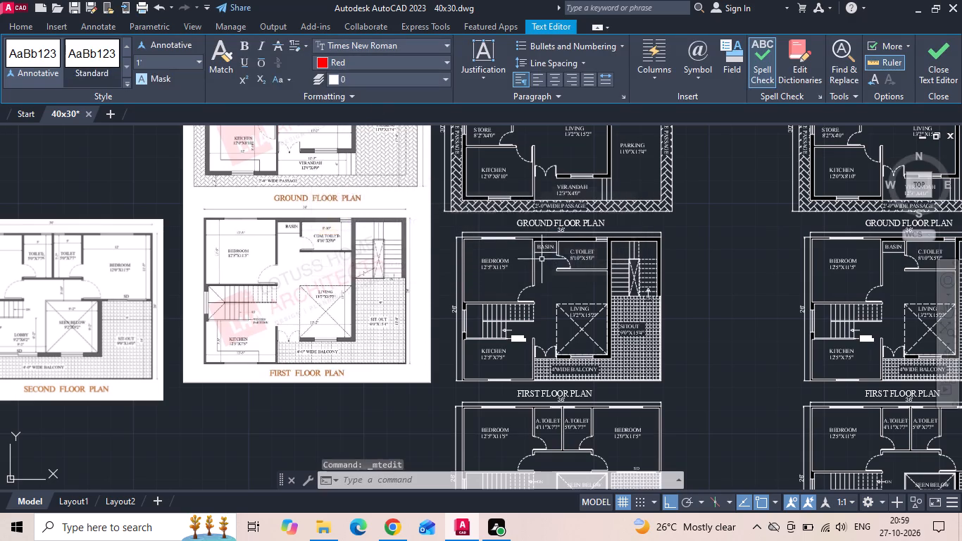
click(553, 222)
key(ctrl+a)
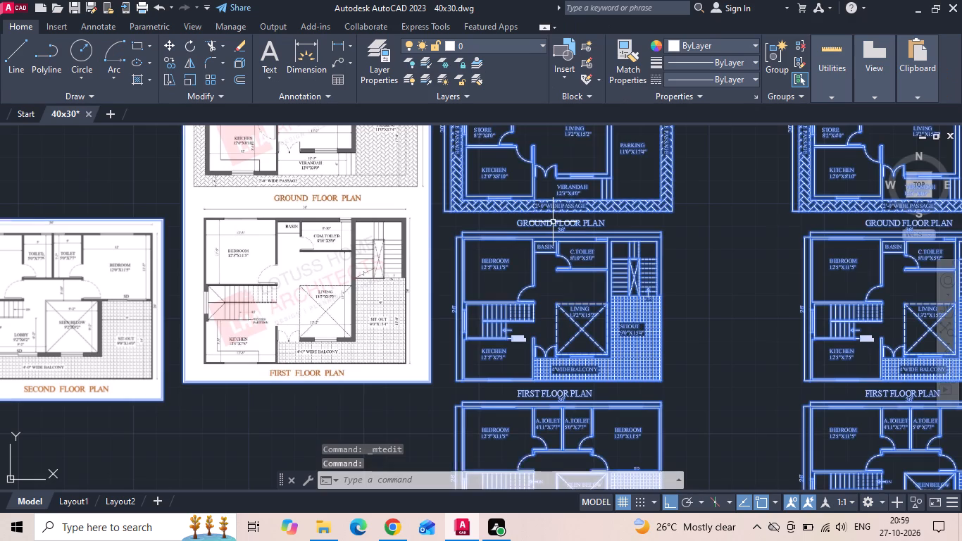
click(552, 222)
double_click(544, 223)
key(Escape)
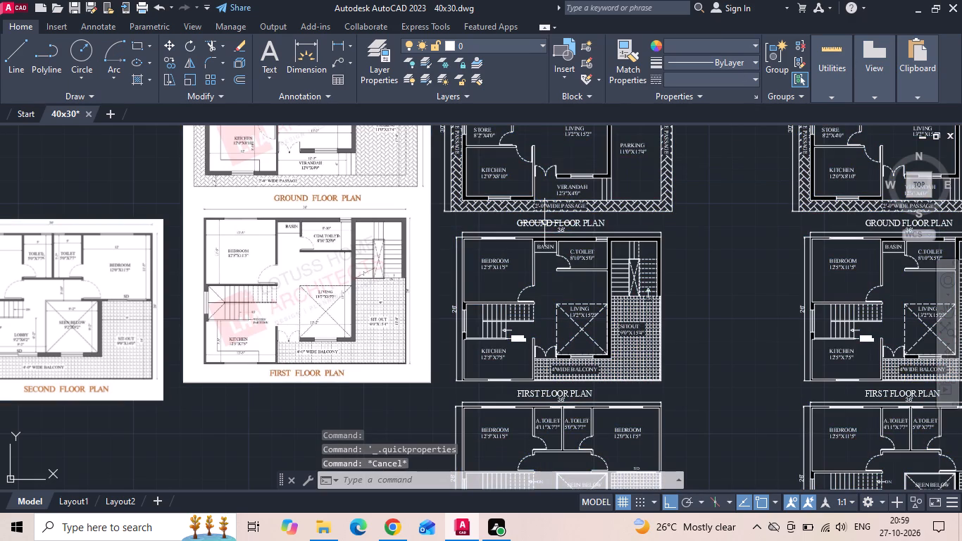
Set the text colour of the original GROUND FLOOR PLAN title to orange 205,105,40.
double_click(544, 223)
key(ctrl+a)
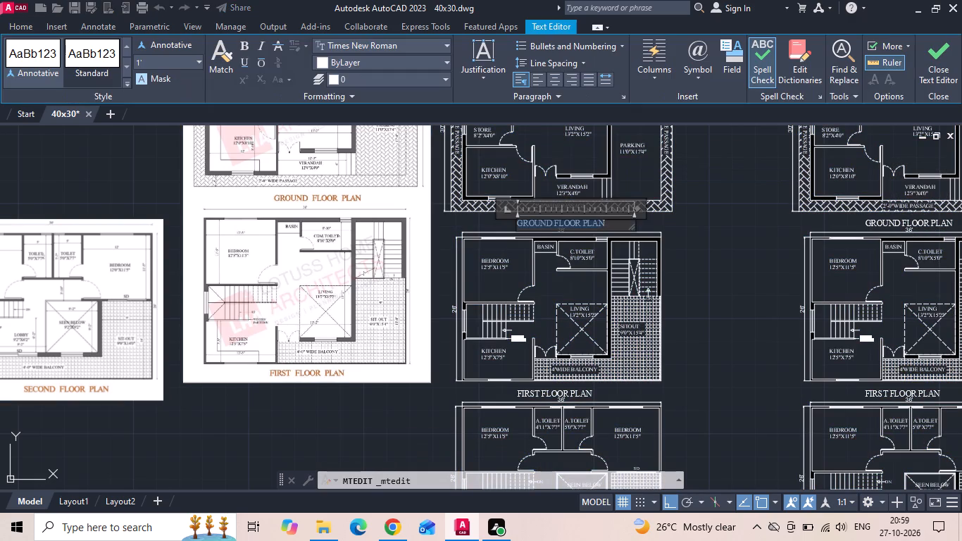
click(318, 63)
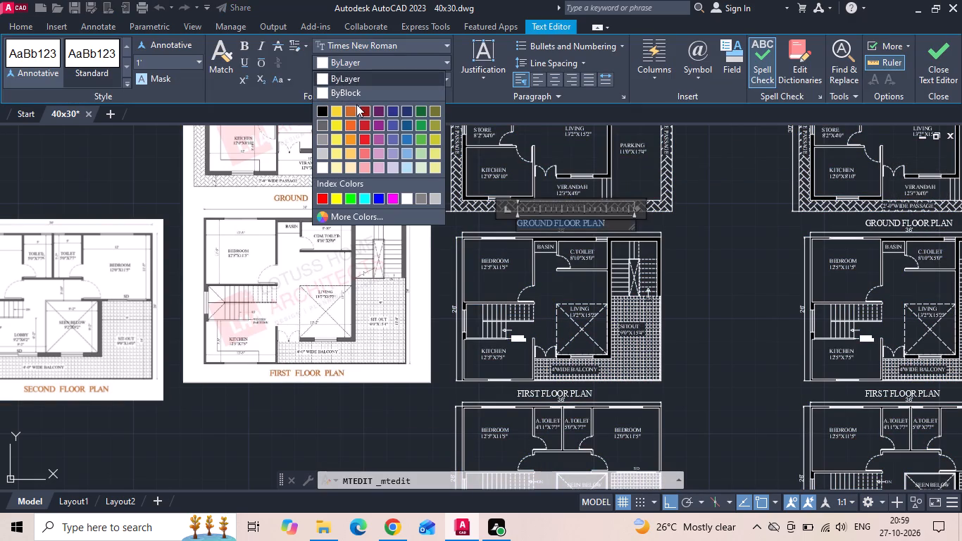
click(351, 111)
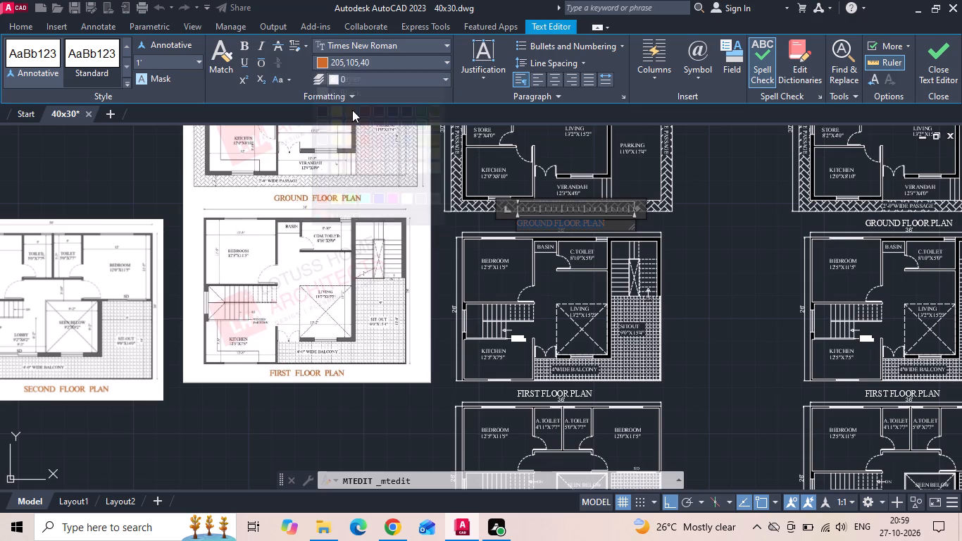
click(684, 268)
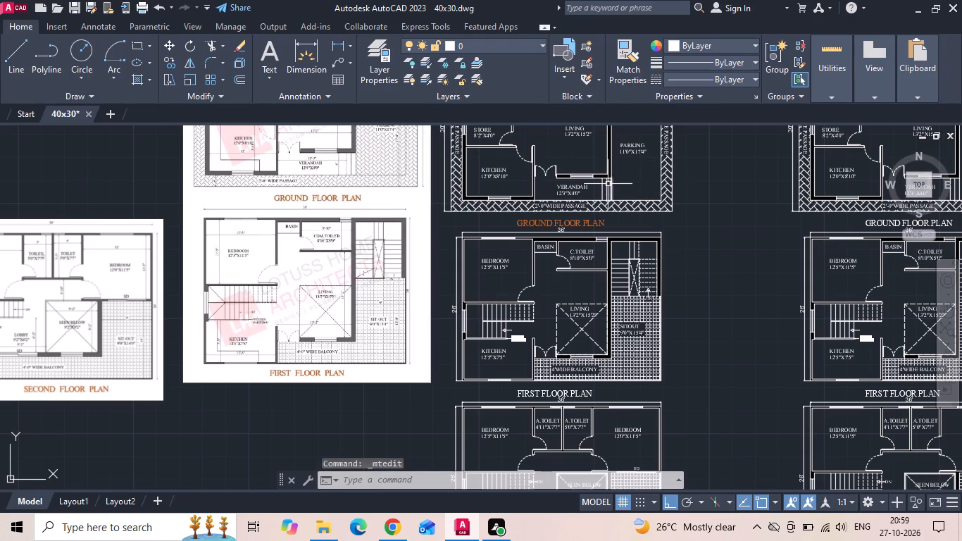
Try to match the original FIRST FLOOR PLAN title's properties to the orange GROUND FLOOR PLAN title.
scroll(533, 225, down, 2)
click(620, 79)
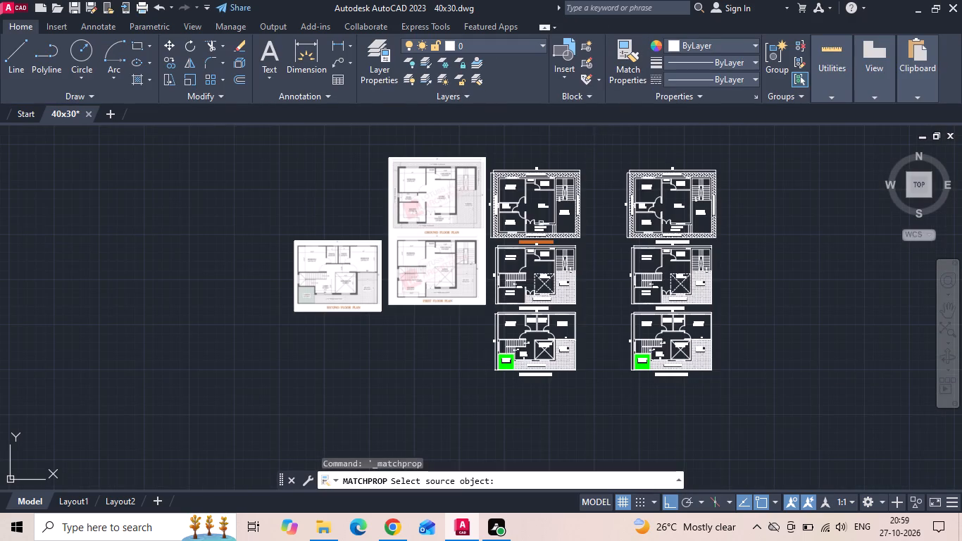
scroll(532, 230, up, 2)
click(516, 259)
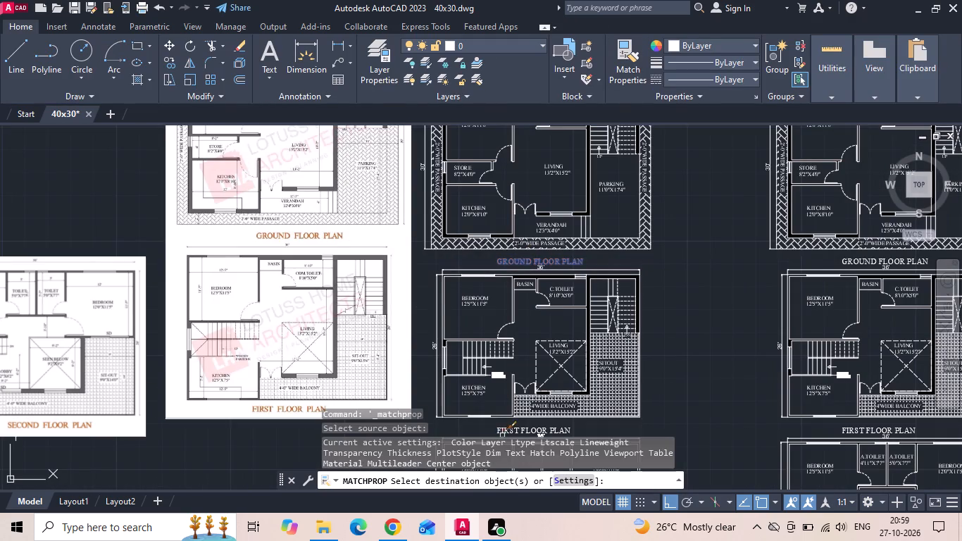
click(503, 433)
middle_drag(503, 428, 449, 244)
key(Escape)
Set the text colour of the original FIRST FLOOR PLAN title to the same orange as the GROUND FLOOR PLAN title.
scroll(442, 194, down, 2)
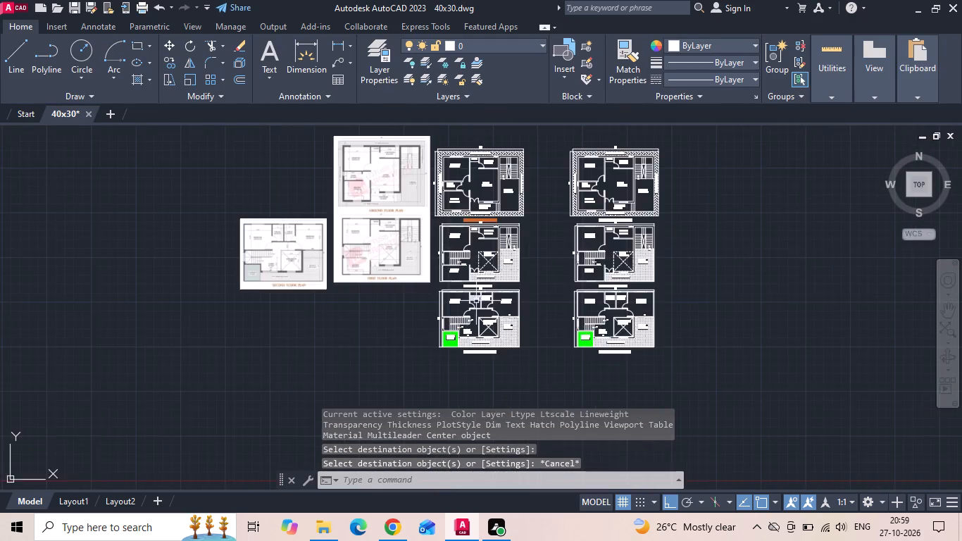
scroll(476, 301, up, 3)
double_click(485, 251)
key(ctrl+a)
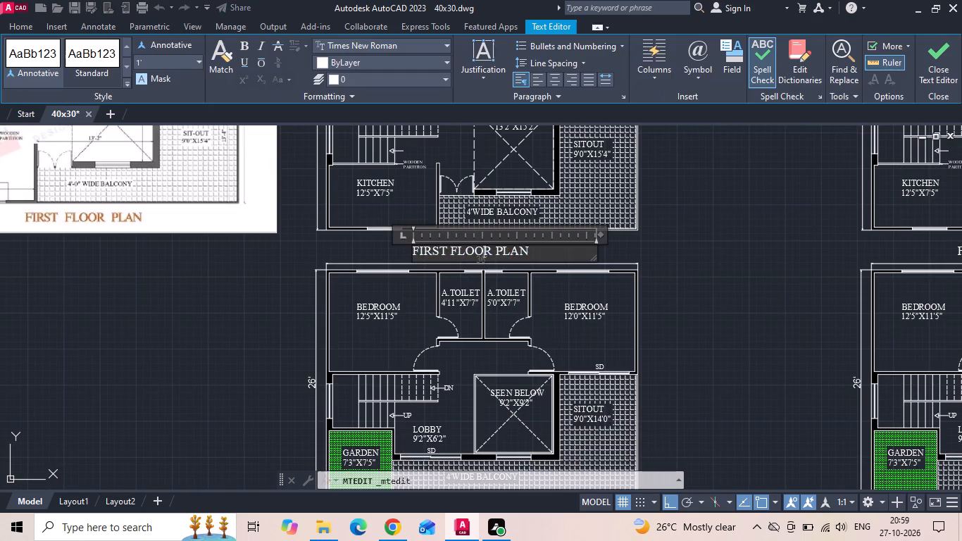
click(326, 60)
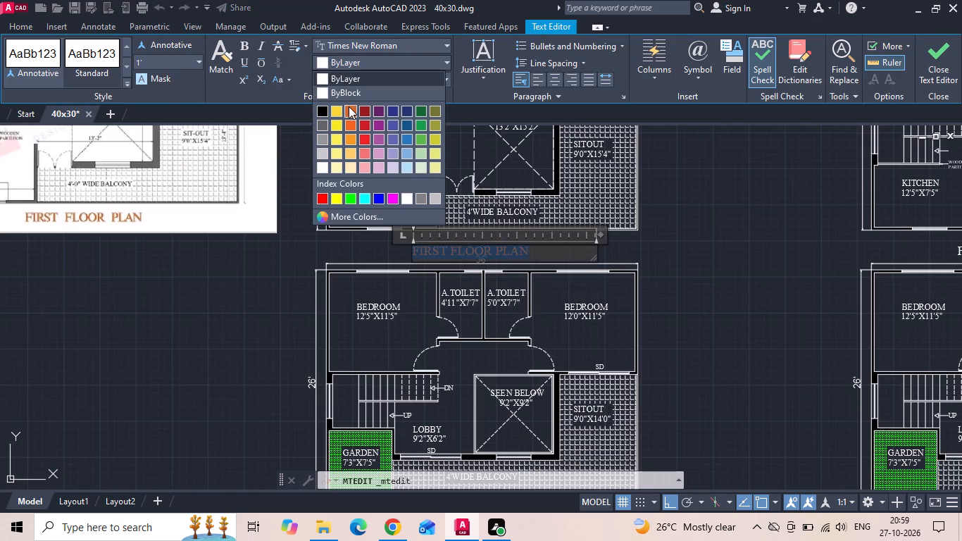
click(349, 107)
scroll(608, 175, down, 2)
click(639, 189)
Set the text colour of the original SECOND FLOOR PLAN title to the same orange as the other two titles.
scroll(562, 328, up, 2)
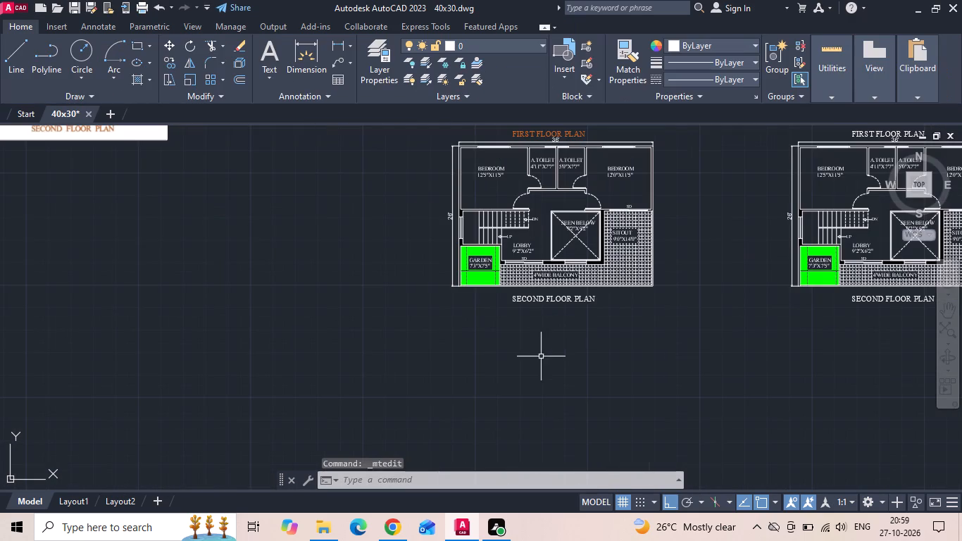
double_click(539, 297)
key(ctrl+a)
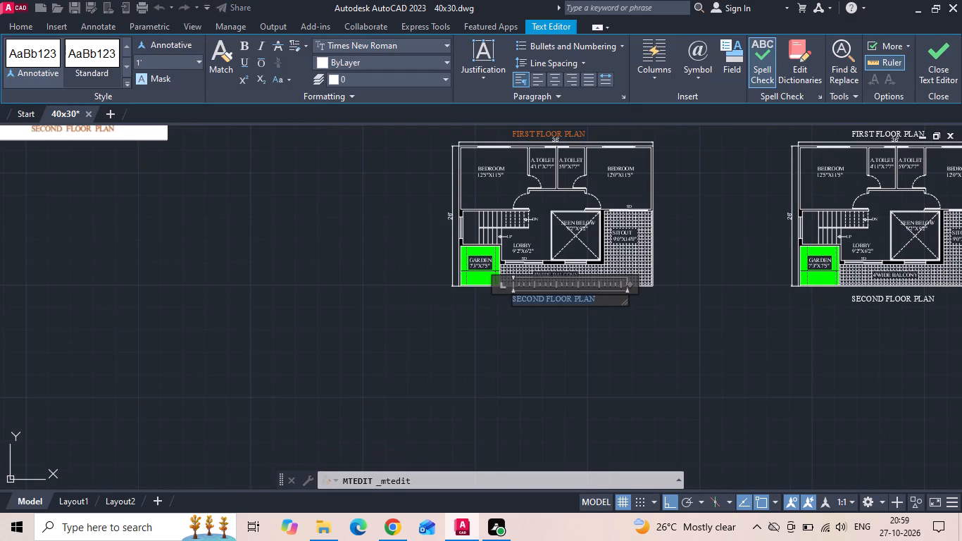
click(327, 61)
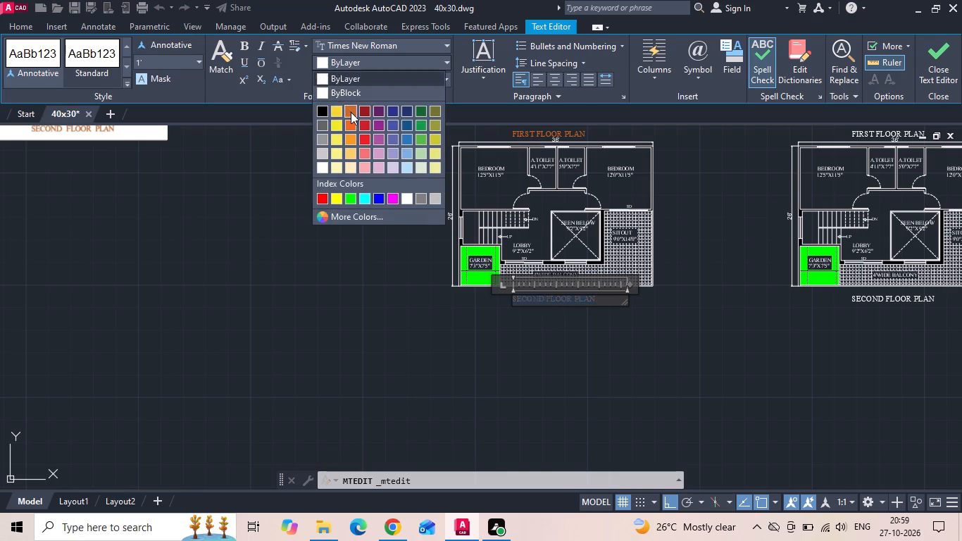
click(351, 112)
click(458, 314)
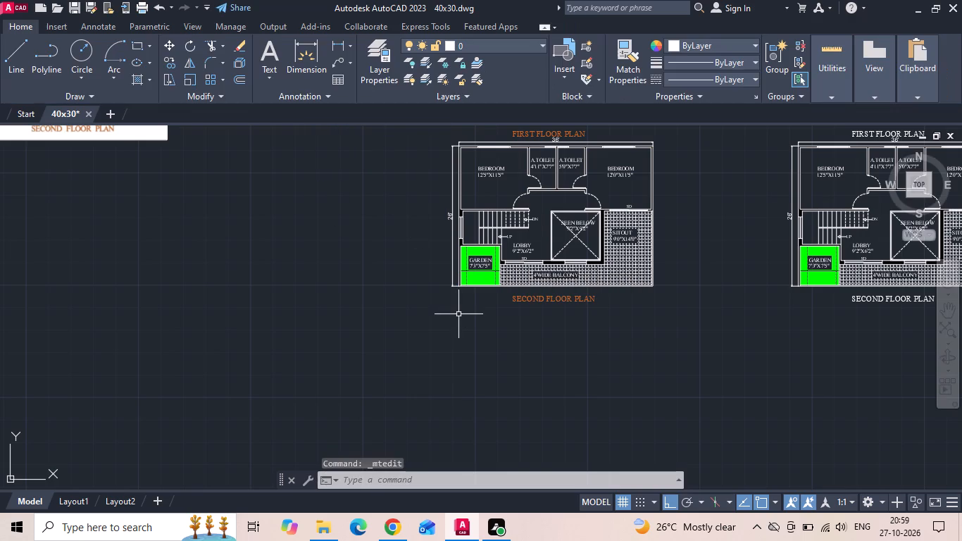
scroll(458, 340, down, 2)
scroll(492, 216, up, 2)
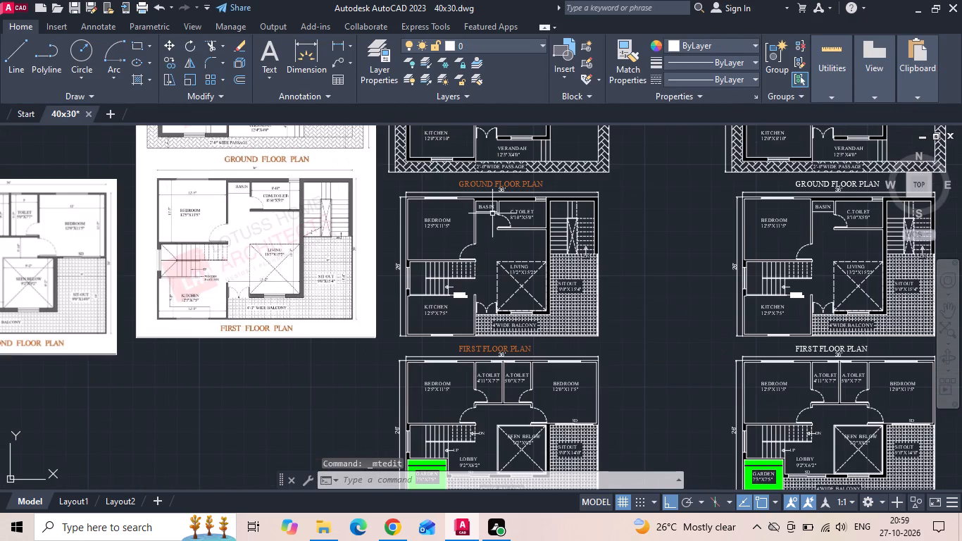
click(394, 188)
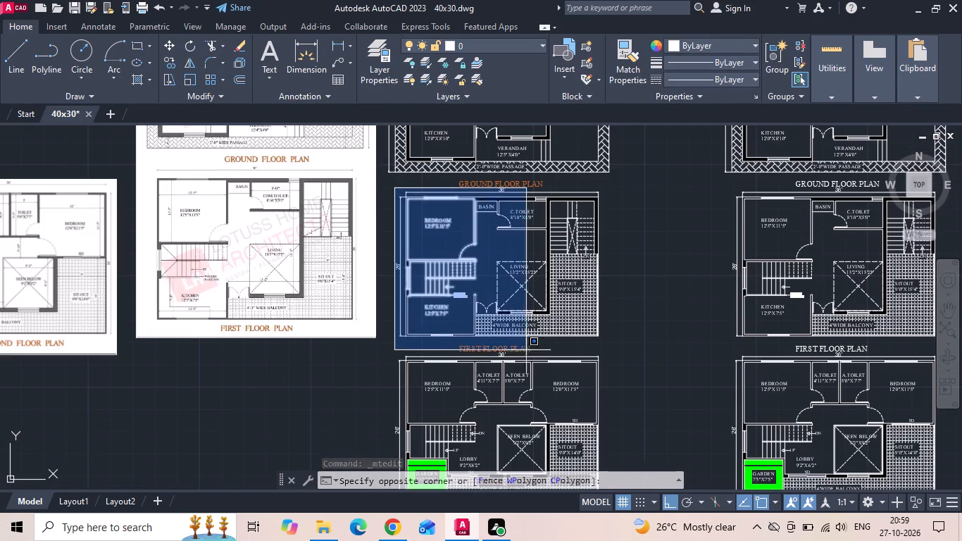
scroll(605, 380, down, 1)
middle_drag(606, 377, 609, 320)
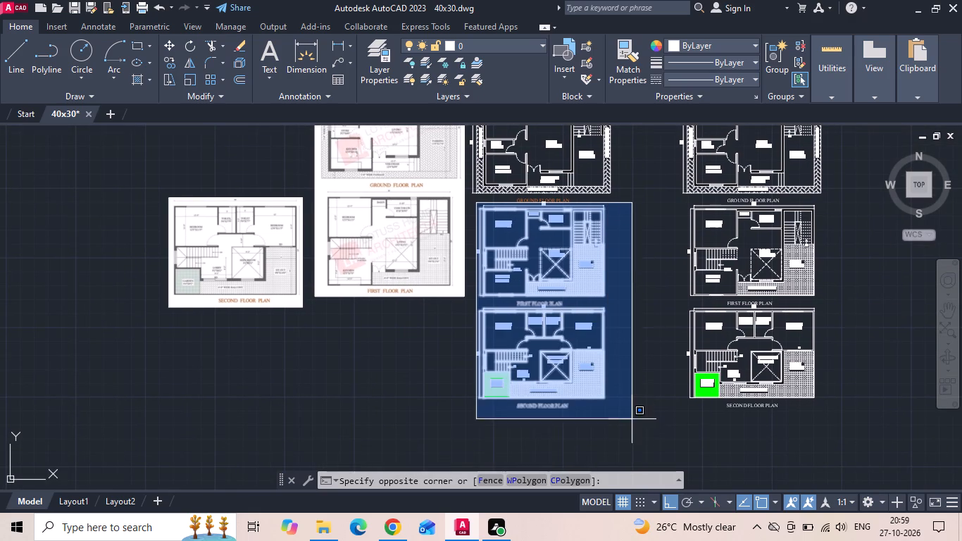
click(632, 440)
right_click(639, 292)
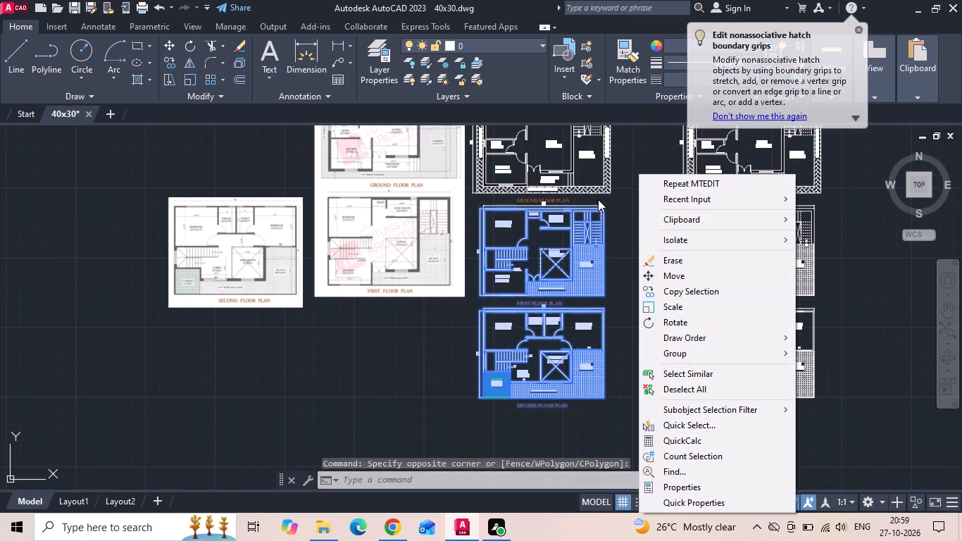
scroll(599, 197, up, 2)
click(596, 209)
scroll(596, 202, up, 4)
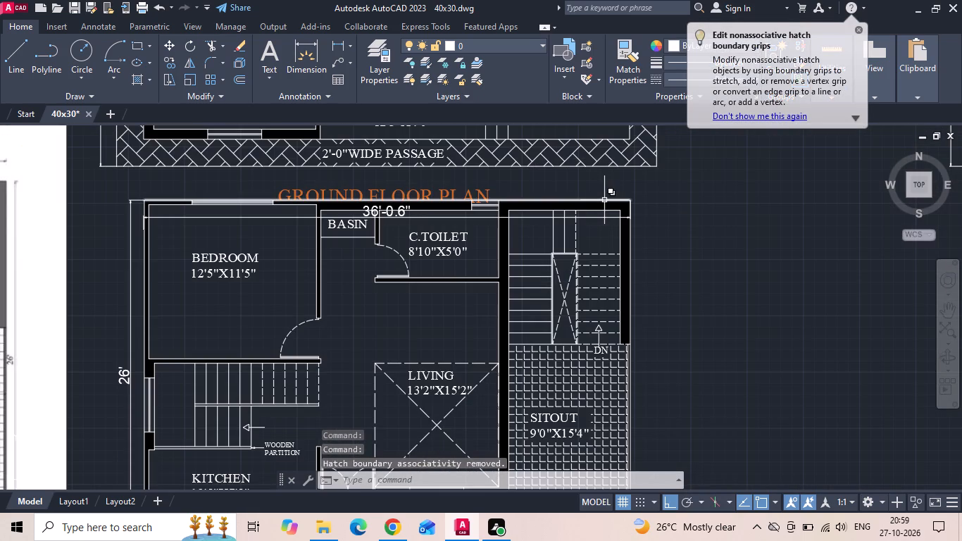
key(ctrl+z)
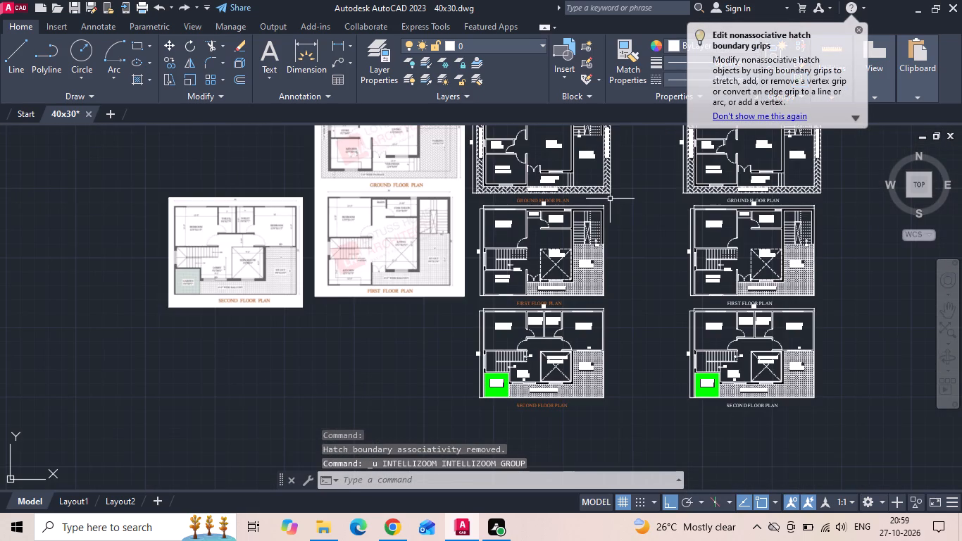
Move the original first and second floor plans with their titles a few inches straight down, away from the GROUND FLOOR PLAN title.
click(612, 204)
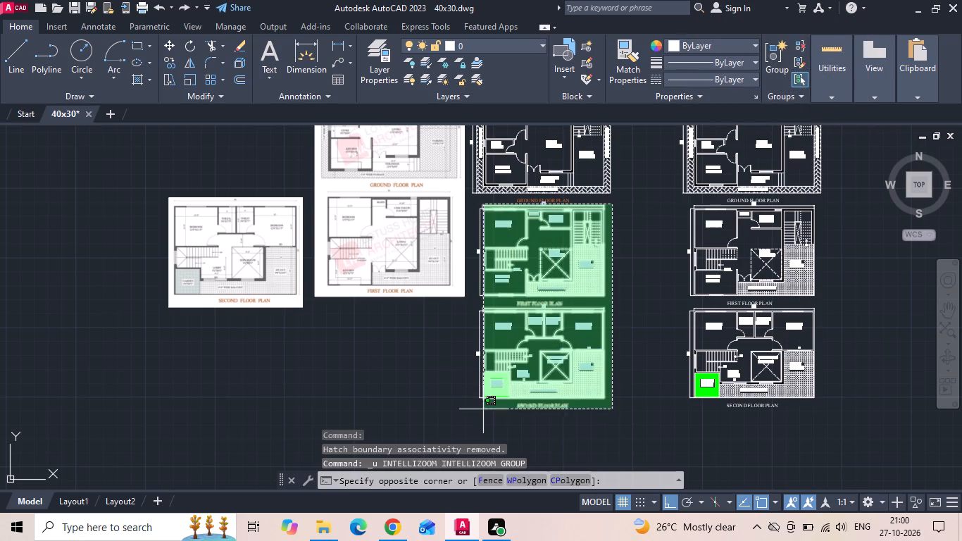
click(477, 431)
right_click(444, 344)
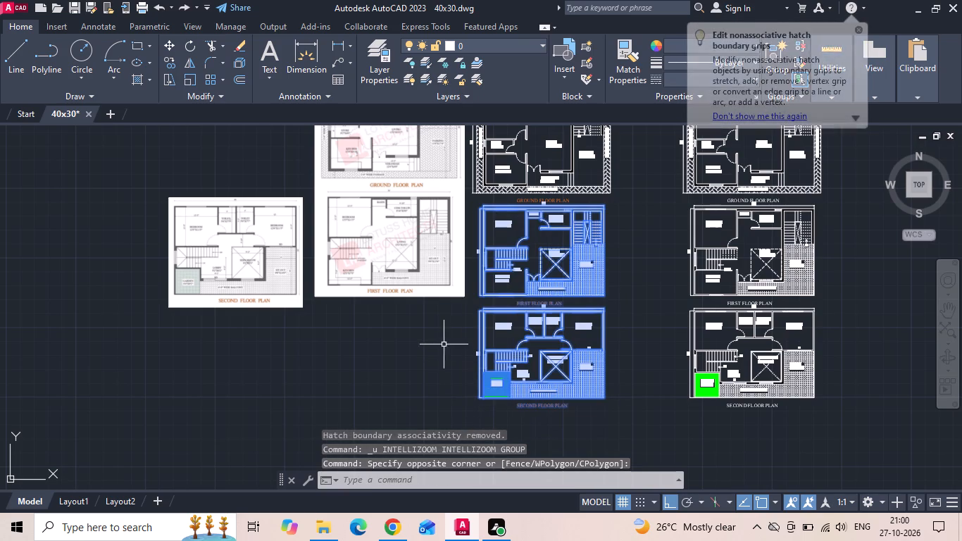
click(511, 111)
click(635, 223)
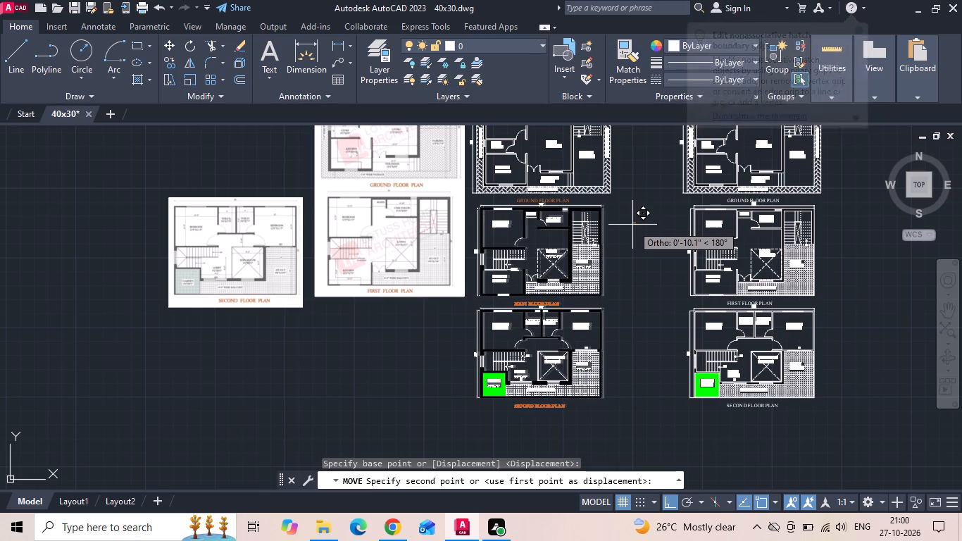
scroll(633, 225, up, 3)
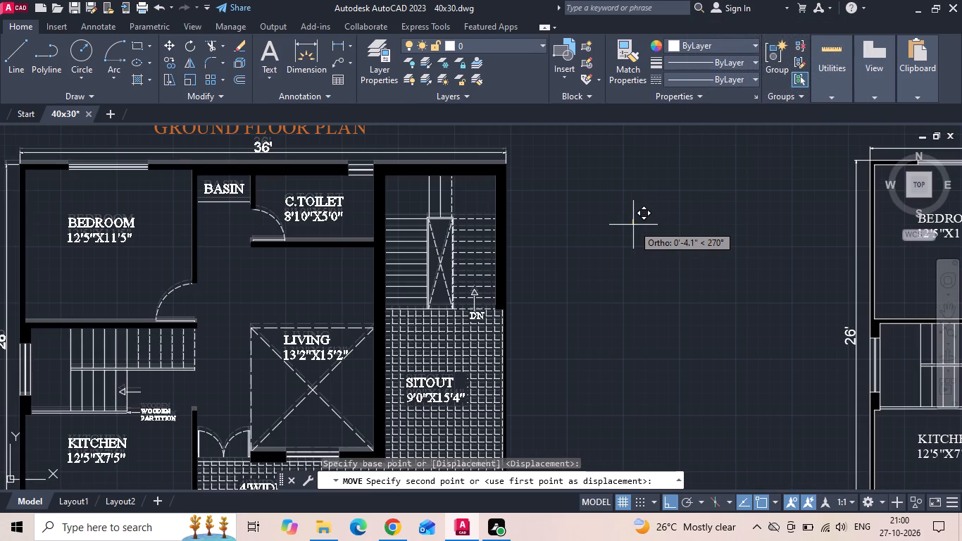
click(632, 227)
scroll(563, 222, down, 3)
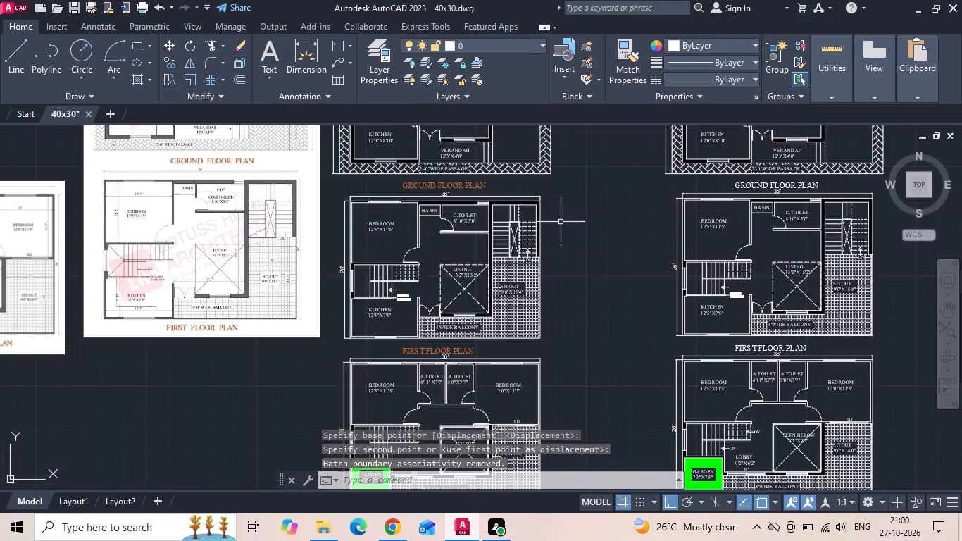
Delete the duplicate set of three floor plans with the white titles and save the drawing.
scroll(561, 222, down, 2)
drag(583, 134, 589, 167)
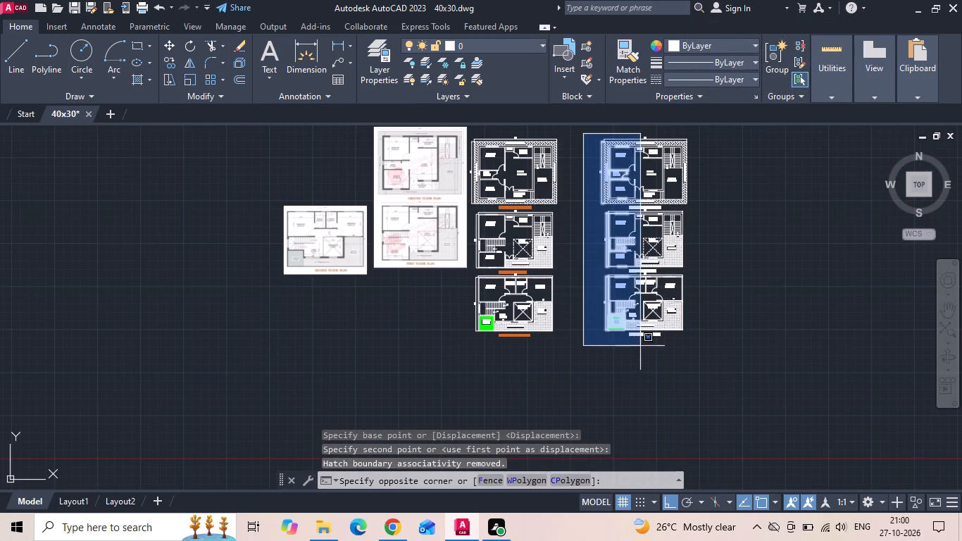
click(706, 364)
key(Delete)
key(ctrl+s)
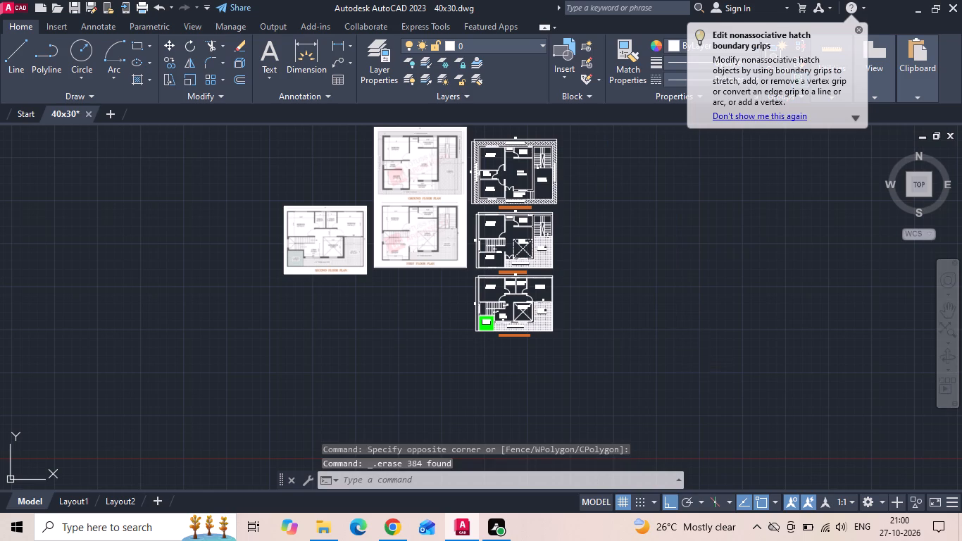
key(ctrl+s)
Copy all three orange-titled floor plans about 65' horizontally, away from the reference images, and save the drawing.
middle_drag(427, 263, 416, 301)
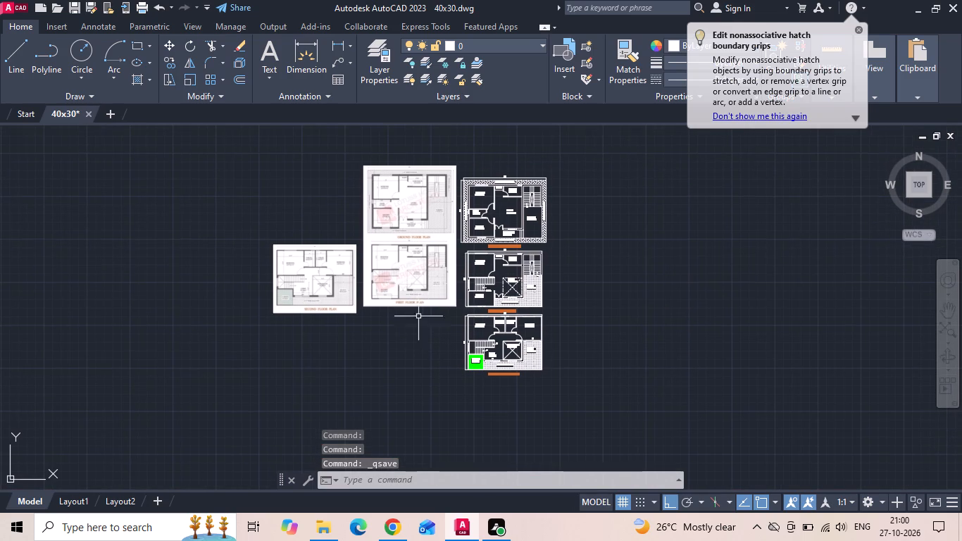
drag(556, 170, 557, 178)
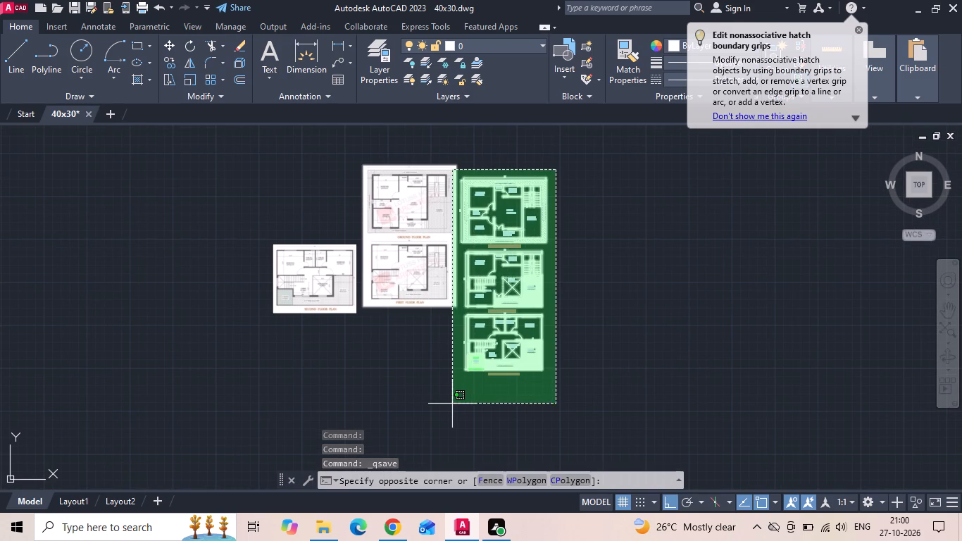
click(457, 410)
right_click(613, 242)
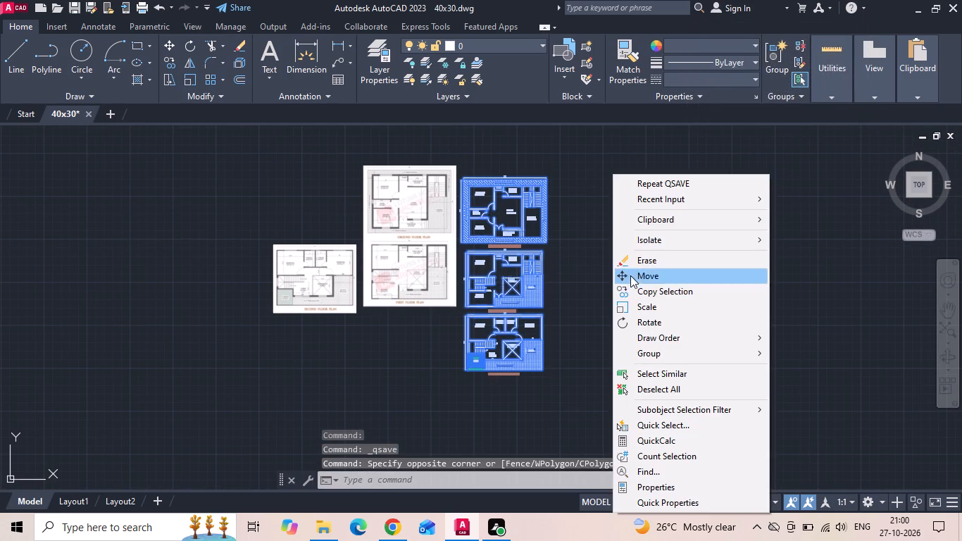
click(631, 290)
drag(638, 288, 671, 288)
click(772, 285)
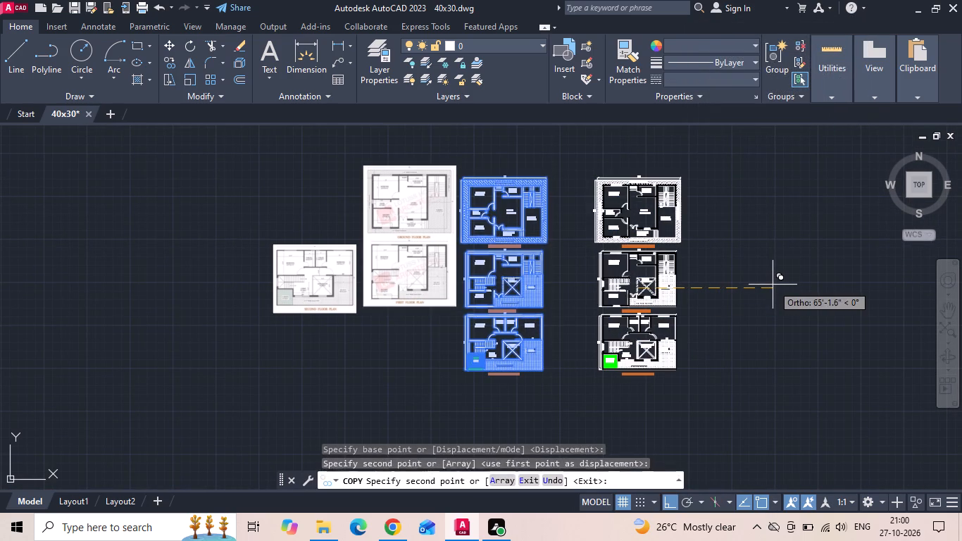
key(ctrl+s)
Override the ISO-25 dimension style with a 6" text height and make the override current.
text(D)
key(space)
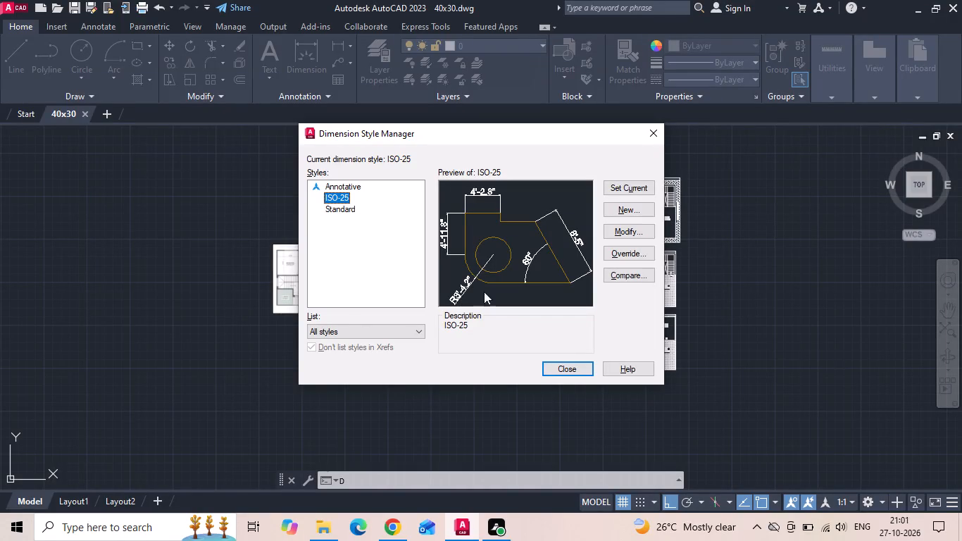
click(641, 257)
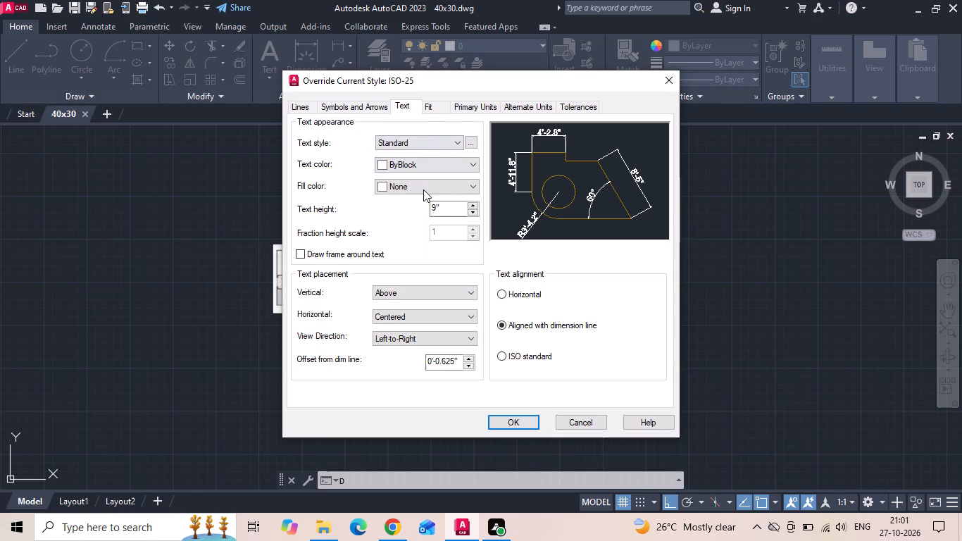
drag(443, 206, 389, 204)
key(BackSpace)
text(6")
key(Return)
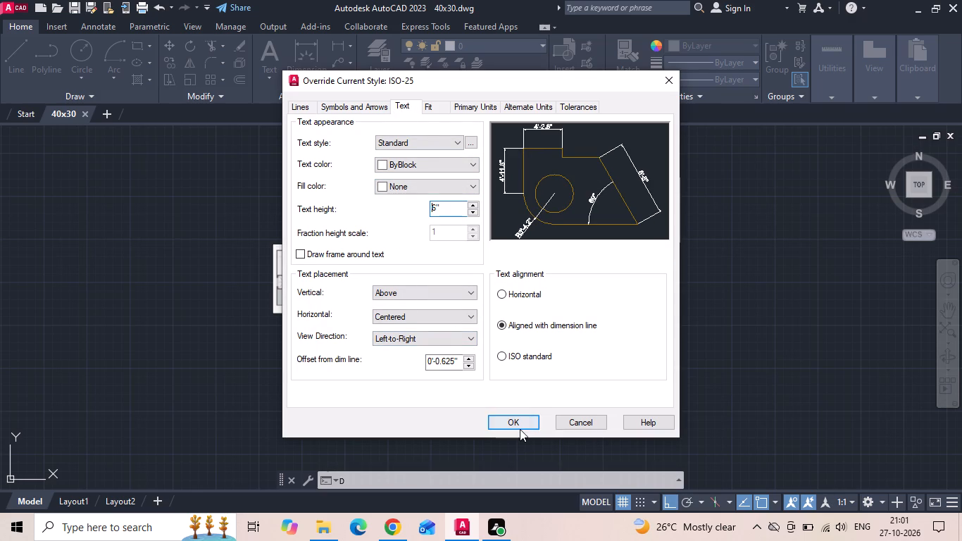
click(520, 425)
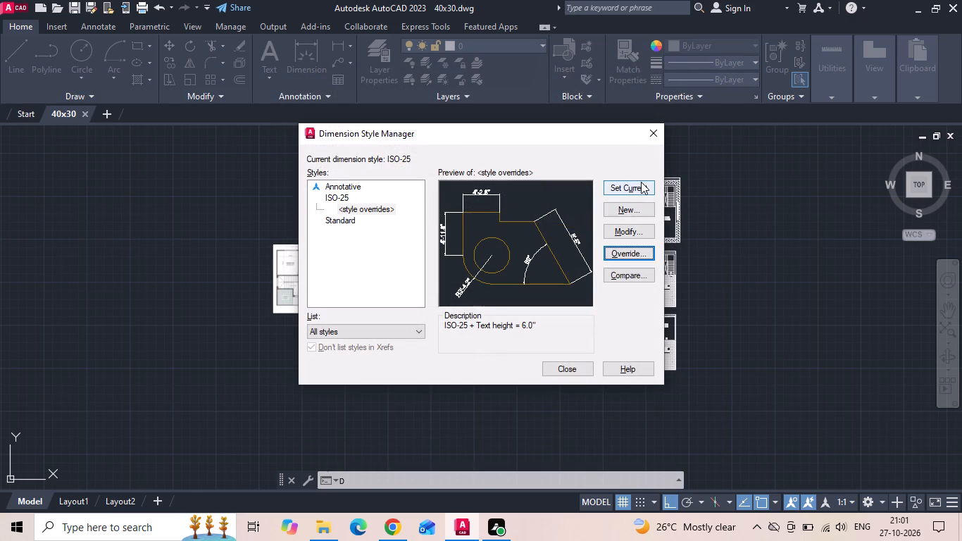
click(638, 192)
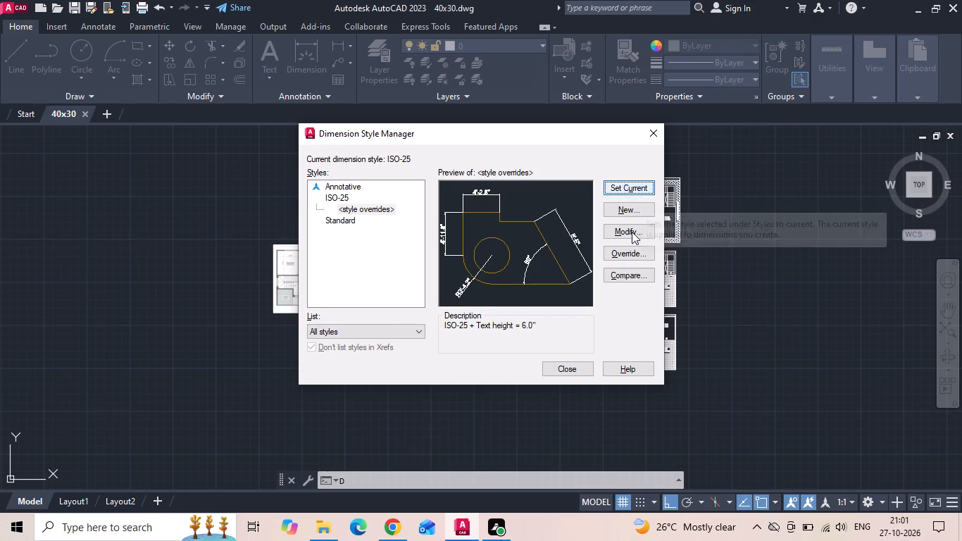
click(556, 373)
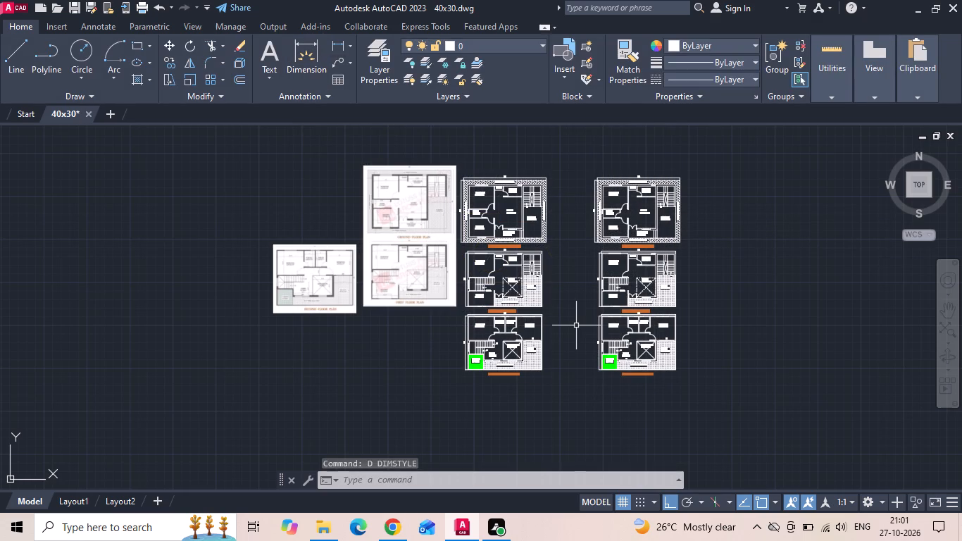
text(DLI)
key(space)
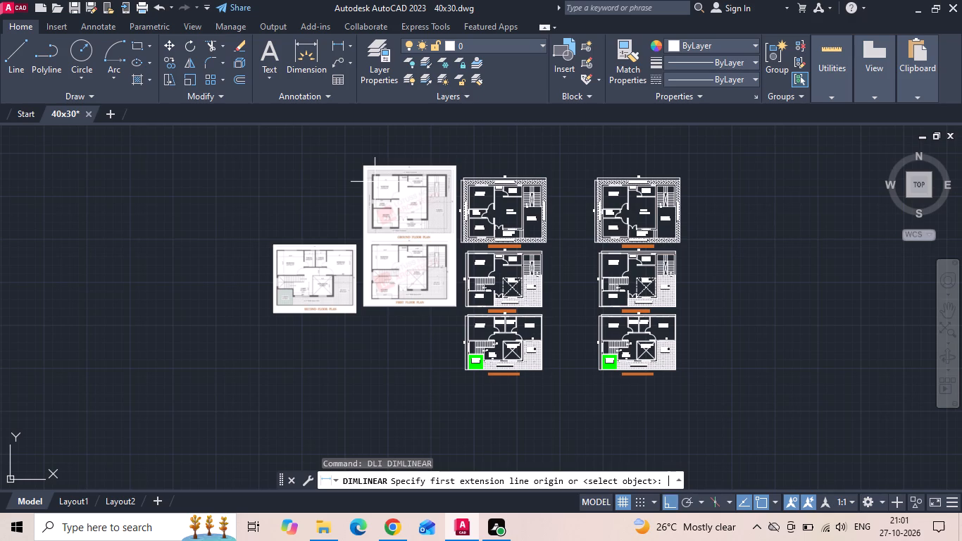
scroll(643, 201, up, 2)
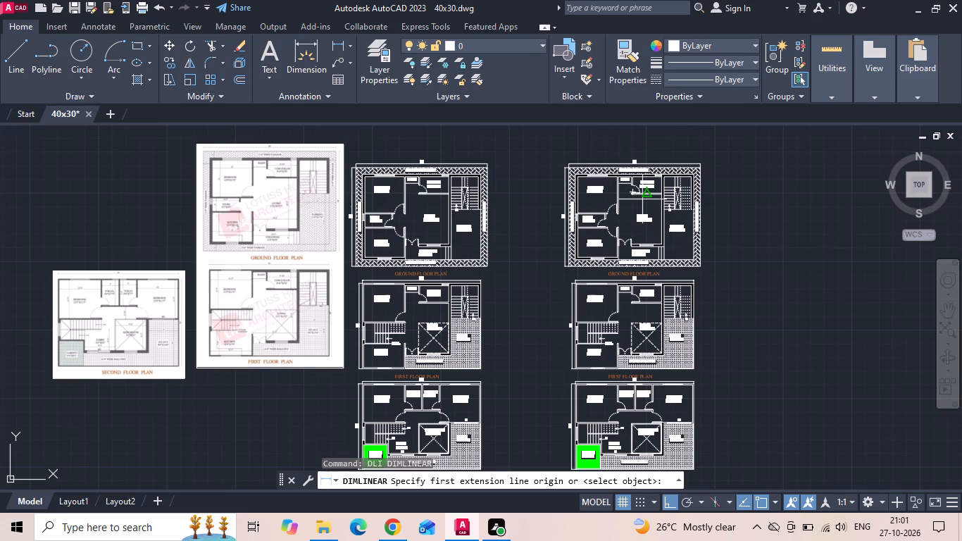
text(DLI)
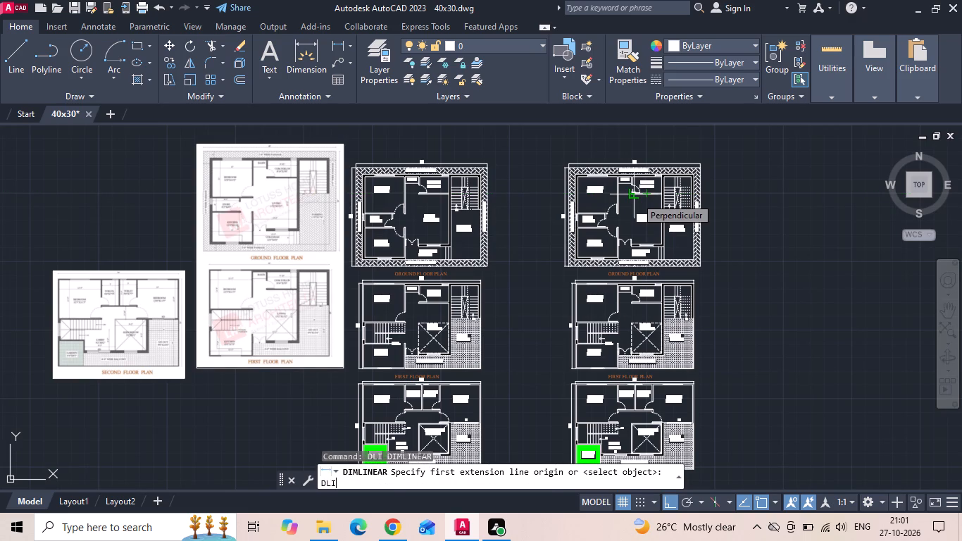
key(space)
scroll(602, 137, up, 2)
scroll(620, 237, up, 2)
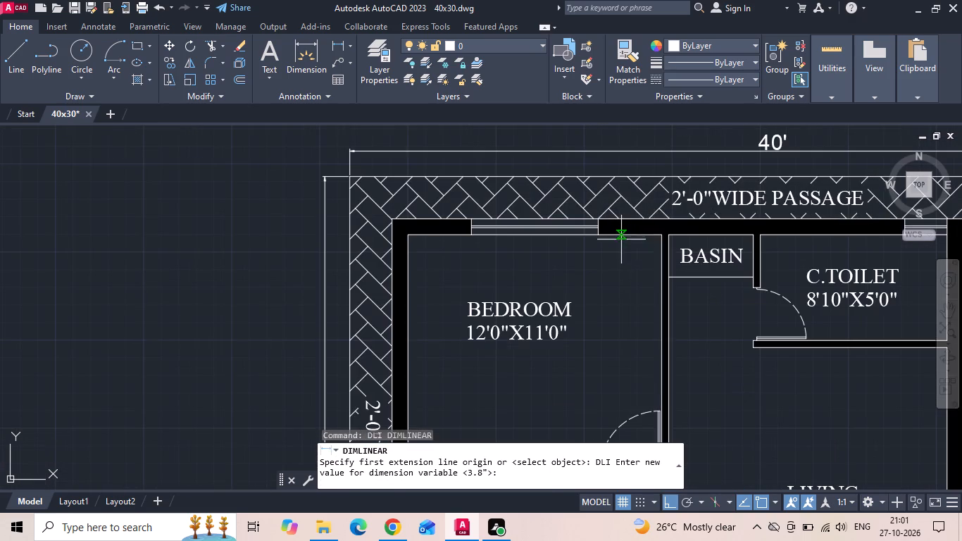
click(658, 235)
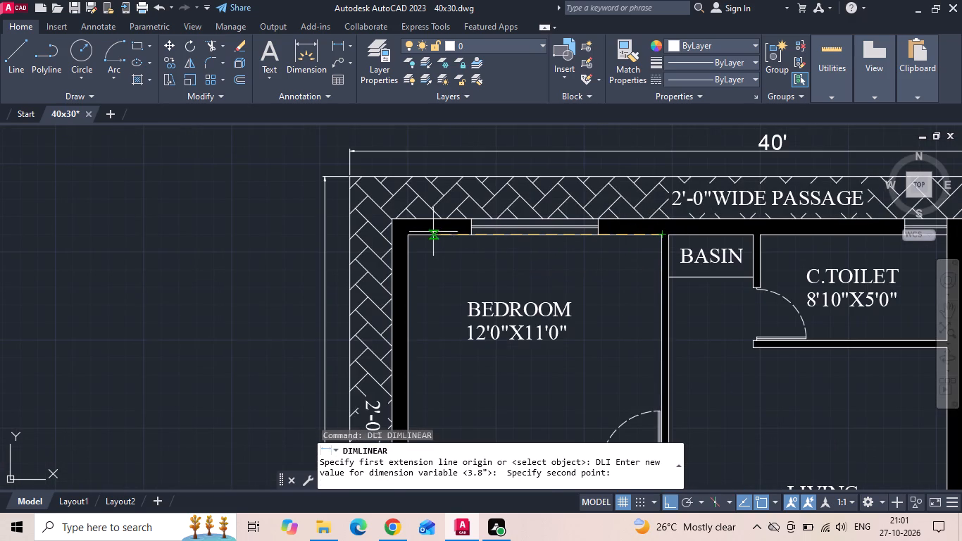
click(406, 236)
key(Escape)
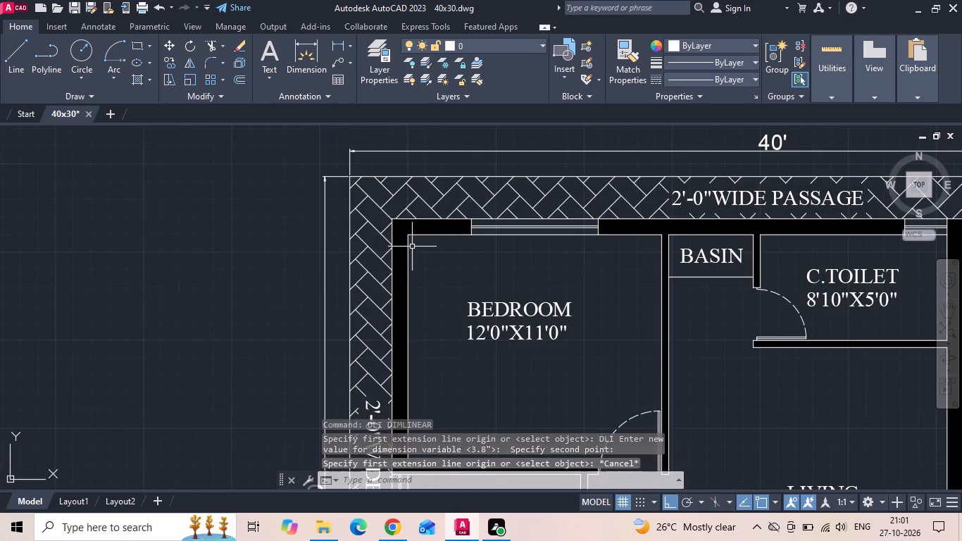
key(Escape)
Save the drawing.
key(ctrl+s)
key(ctrl+s)
Move the BEDROOM 12'0"X11'0" label in the copied ground floor plan about 6" straight down.
scroll(417, 237, down, 1)
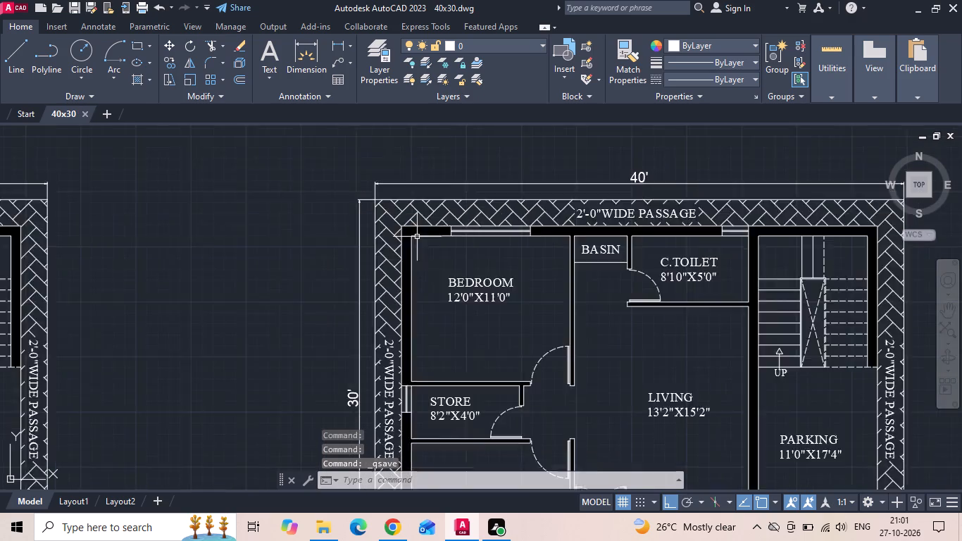
scroll(417, 237, down, 1)
click(441, 275)
right_click(441, 275)
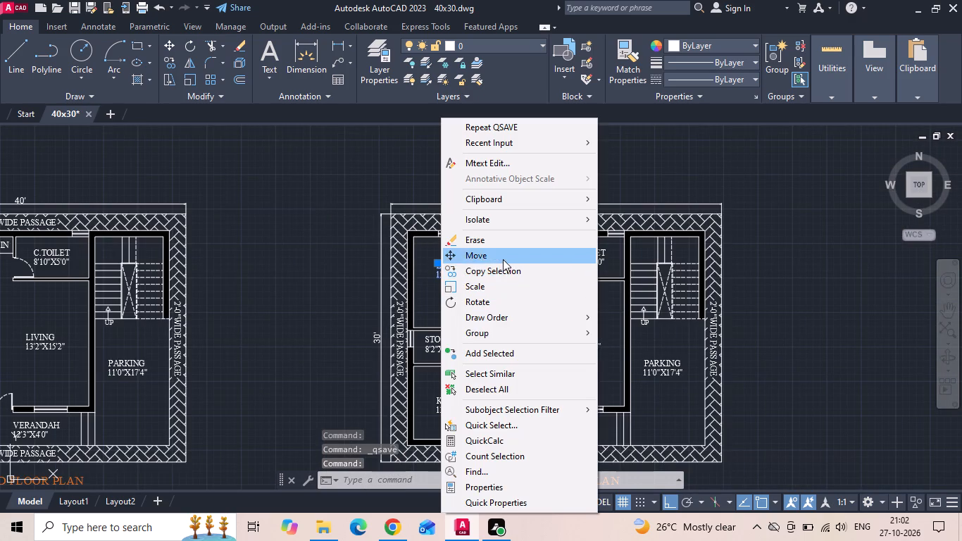
click(503, 259)
scroll(572, 375, up, 1)
click(540, 296)
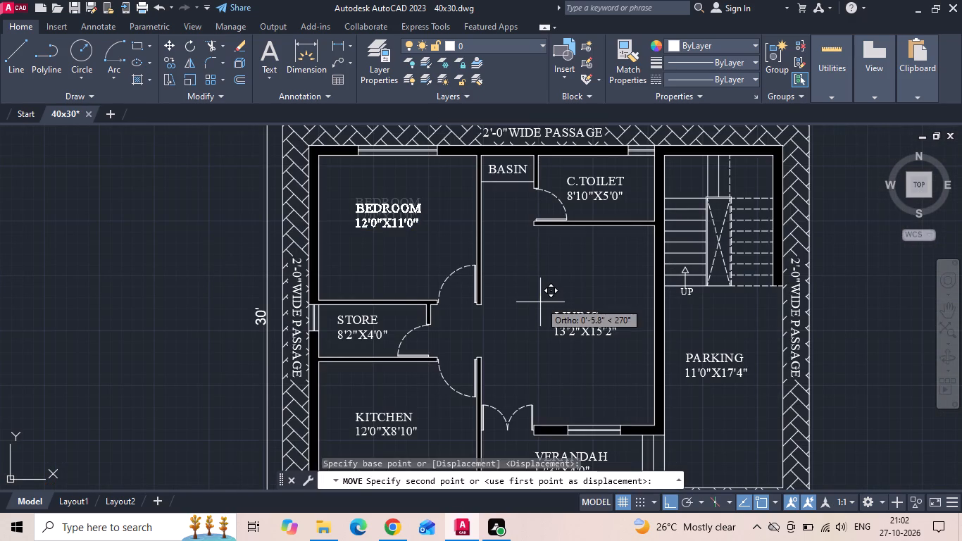
click(540, 302)
Add quick dimensions just inside the copied ground floor bedroom, along its outer side wall and its window wall.
text(QDIM)
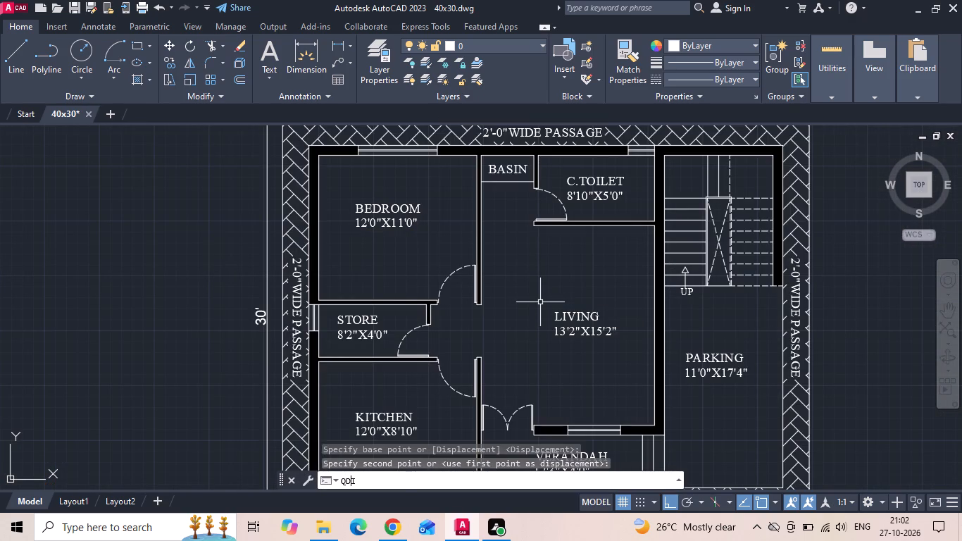
key(space)
click(318, 252)
key(space)
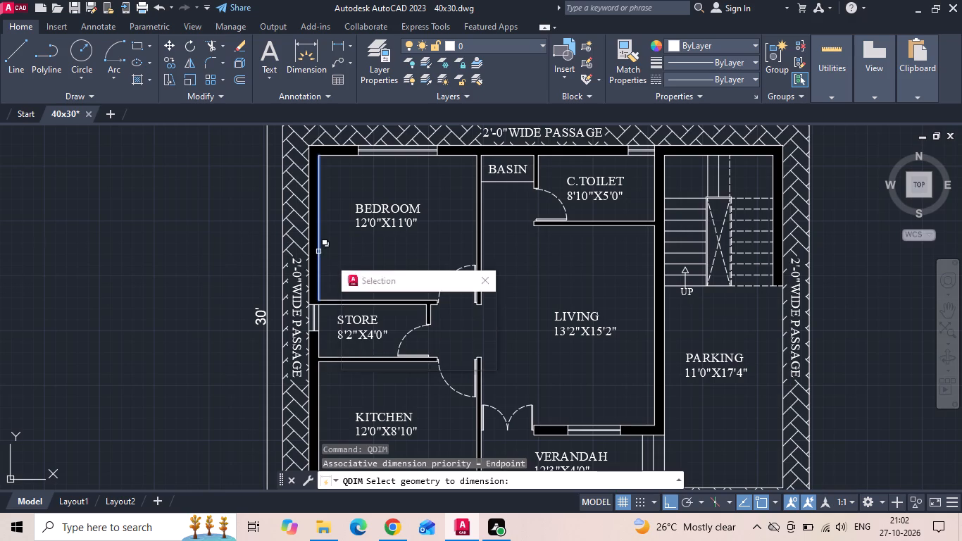
key(space)
click(330, 225)
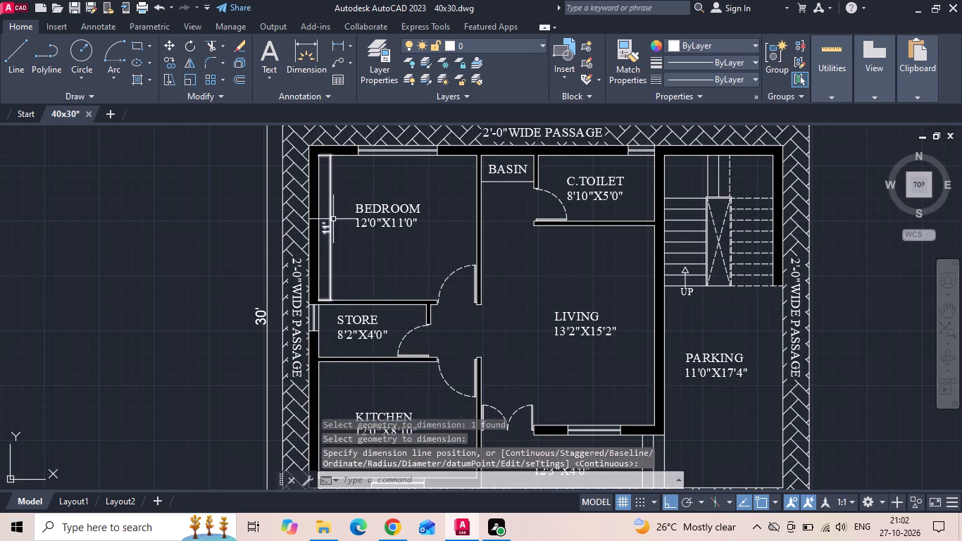
scroll(346, 166, up, 1)
key(space)
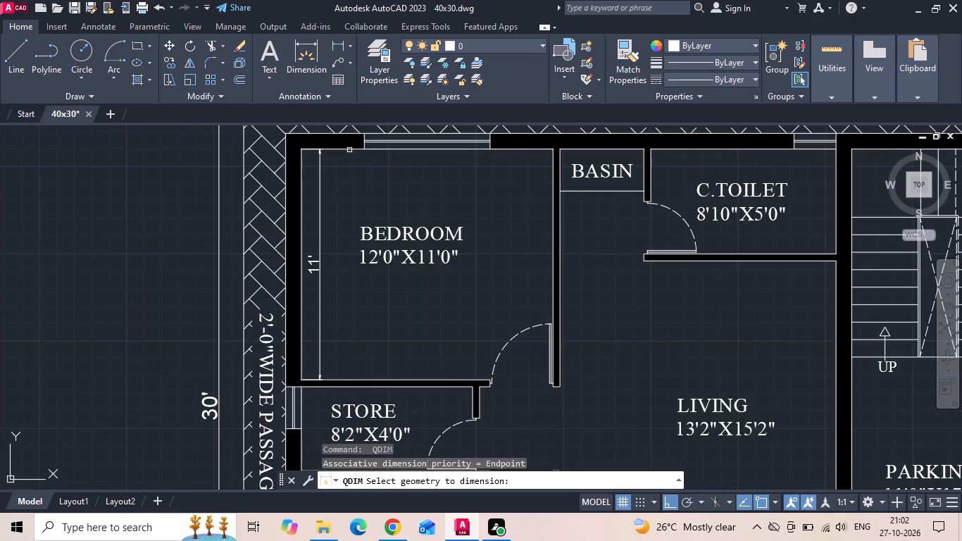
click(349, 150)
key(space)
key(space)
click(348, 167)
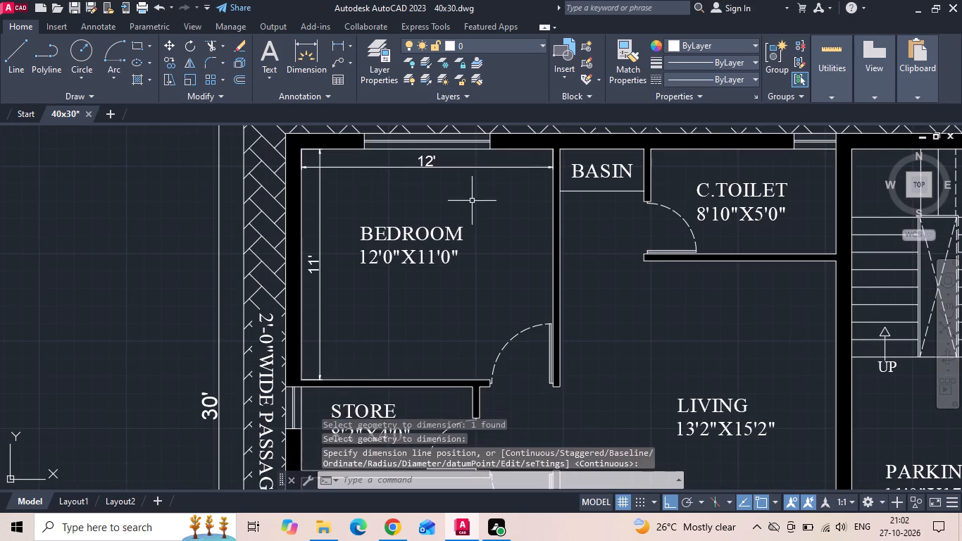
Add a quick dimension for the C.TOILET width, just inside its window wall on the copied ground floor plan.
middle_drag(566, 211, 509, 225)
key(space)
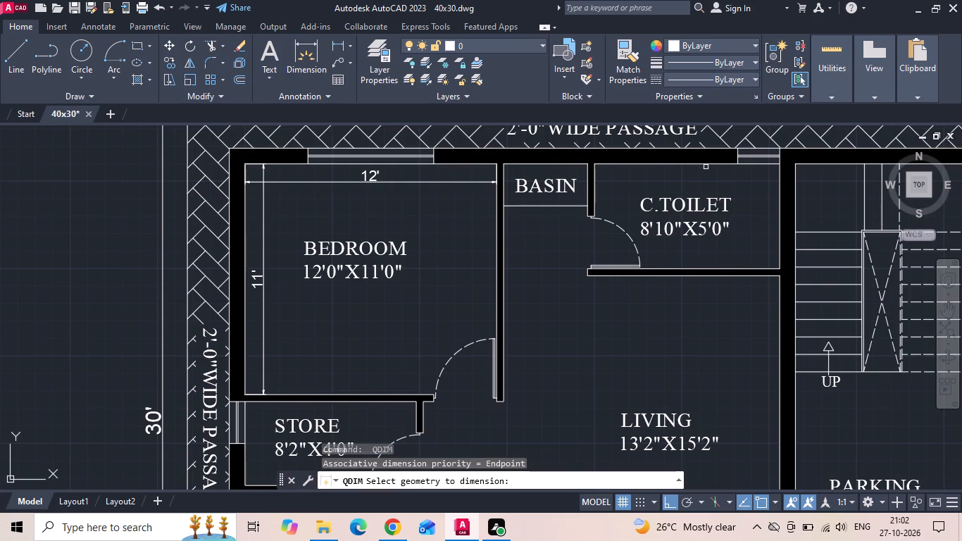
click(706, 165)
key(space)
key(space)
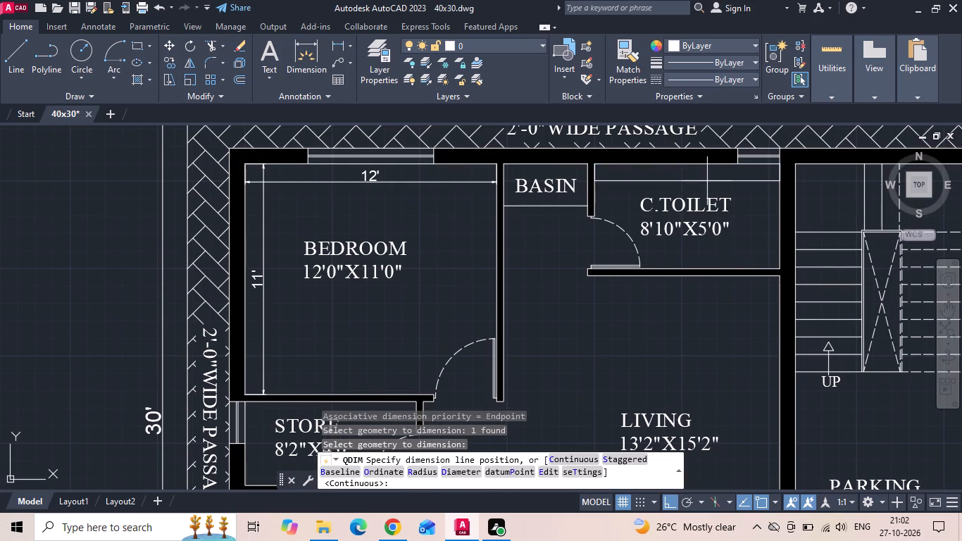
click(711, 181)
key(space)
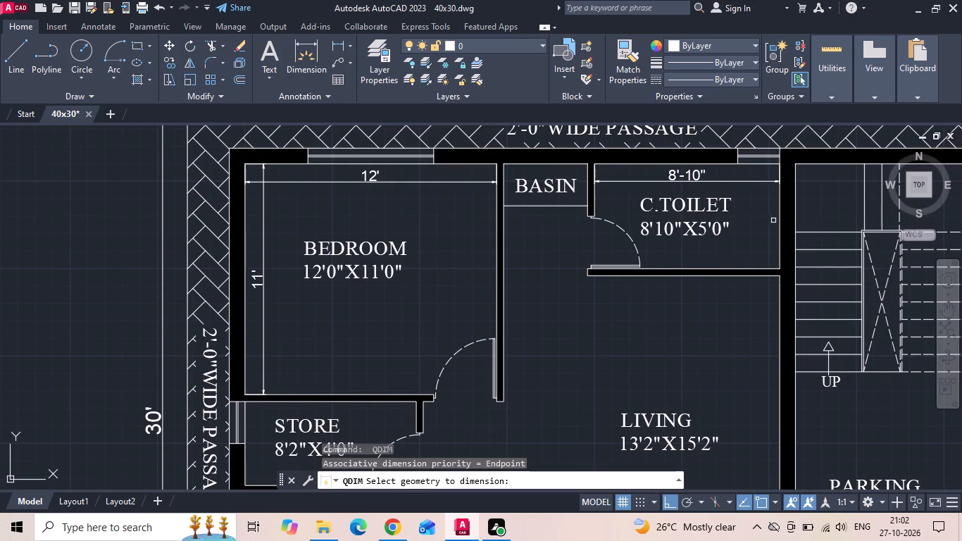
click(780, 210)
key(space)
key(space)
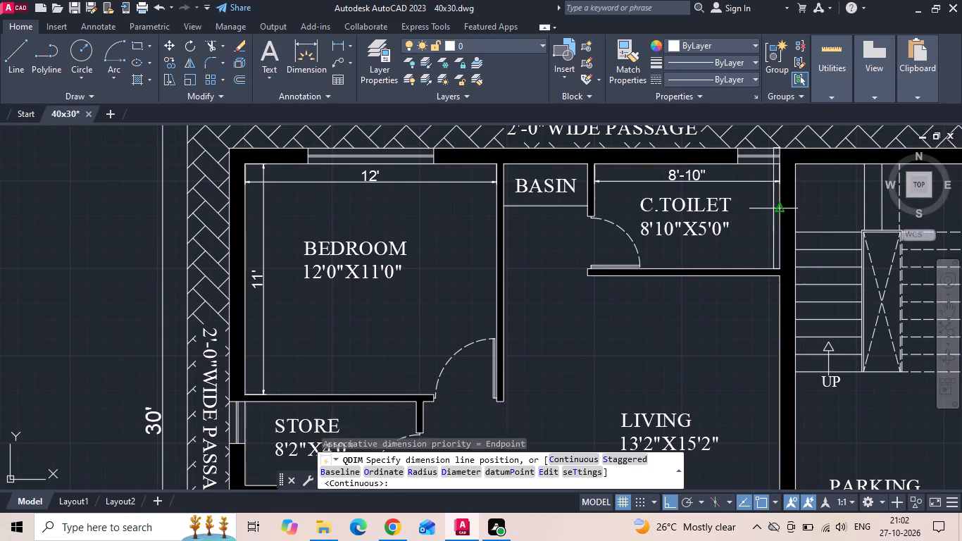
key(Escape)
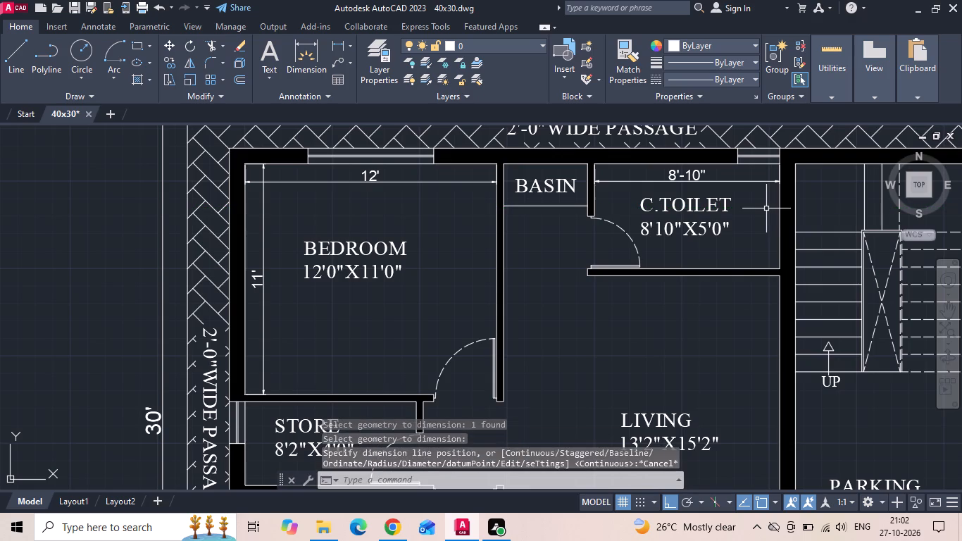
Add a vertical linear dimension inside the C.TOILET, between the two inner corners of the wall shared with the staircase.
text(DLI)
key(space)
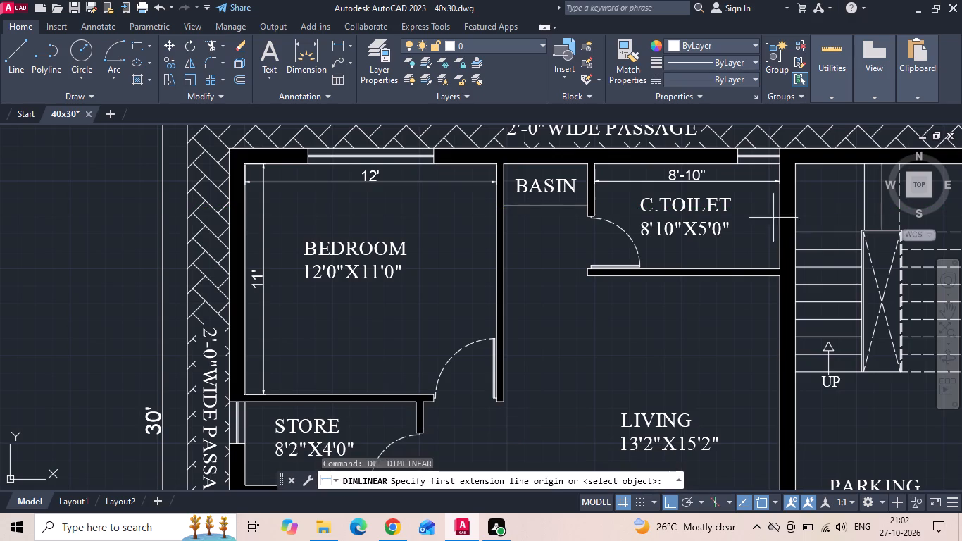
click(779, 268)
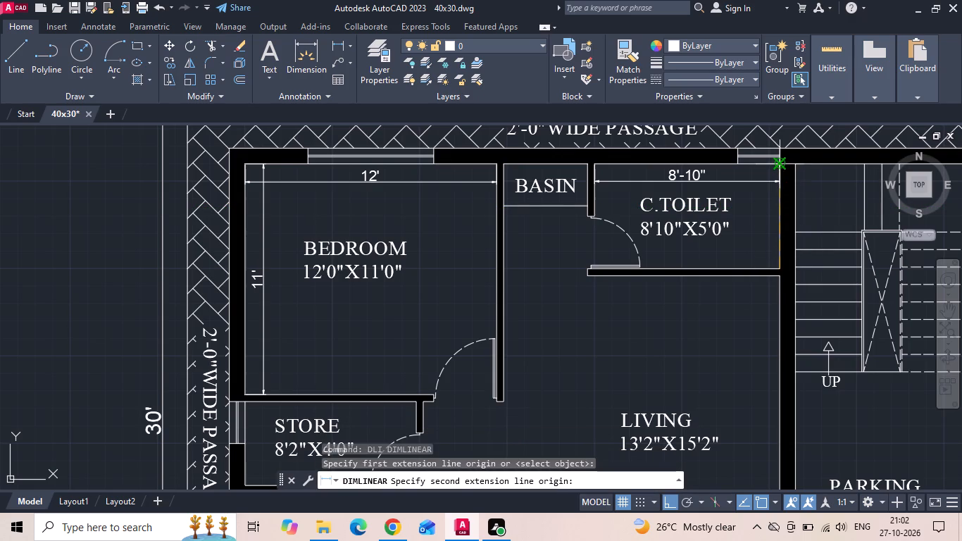
click(781, 163)
click(767, 222)
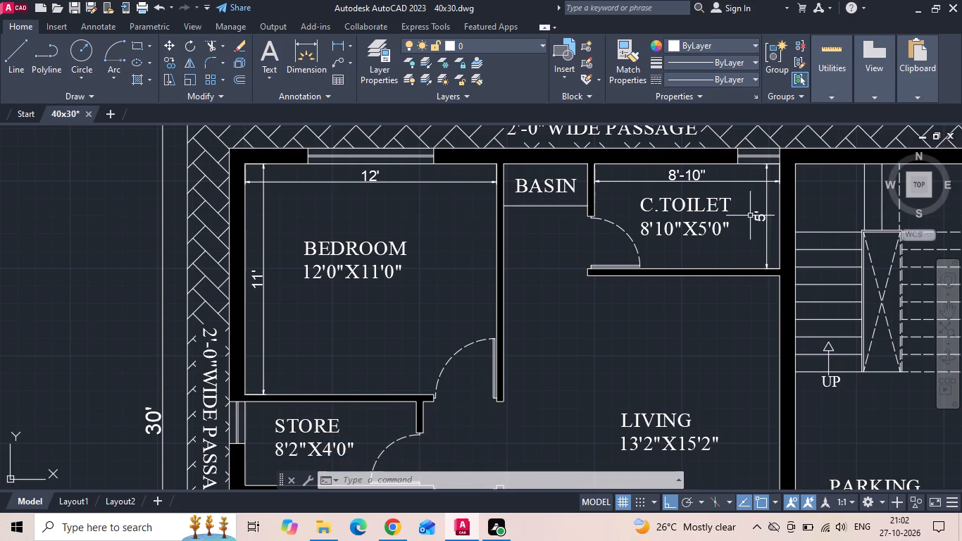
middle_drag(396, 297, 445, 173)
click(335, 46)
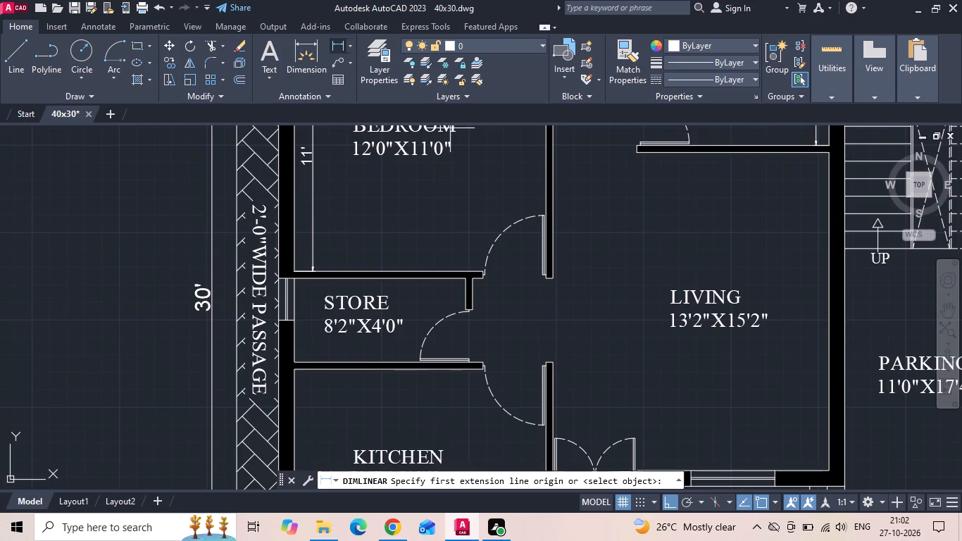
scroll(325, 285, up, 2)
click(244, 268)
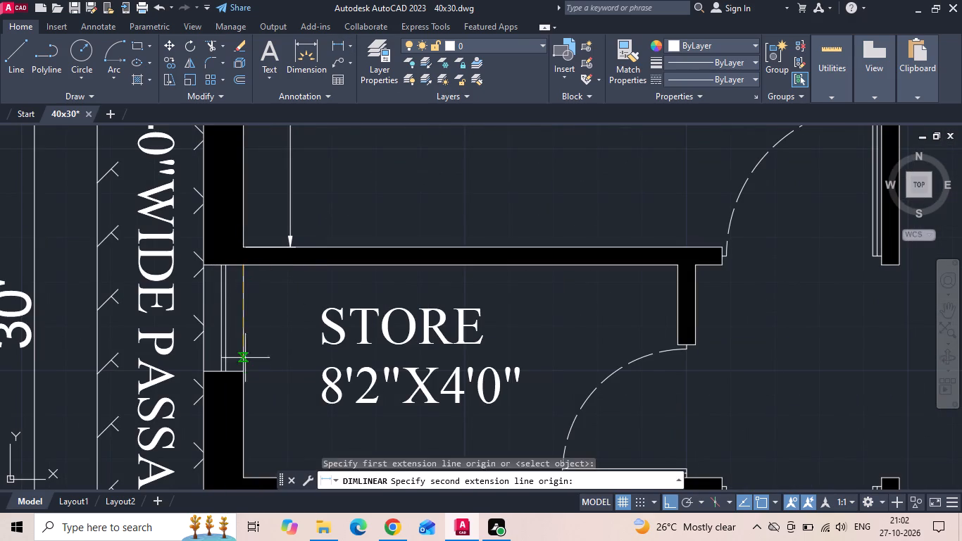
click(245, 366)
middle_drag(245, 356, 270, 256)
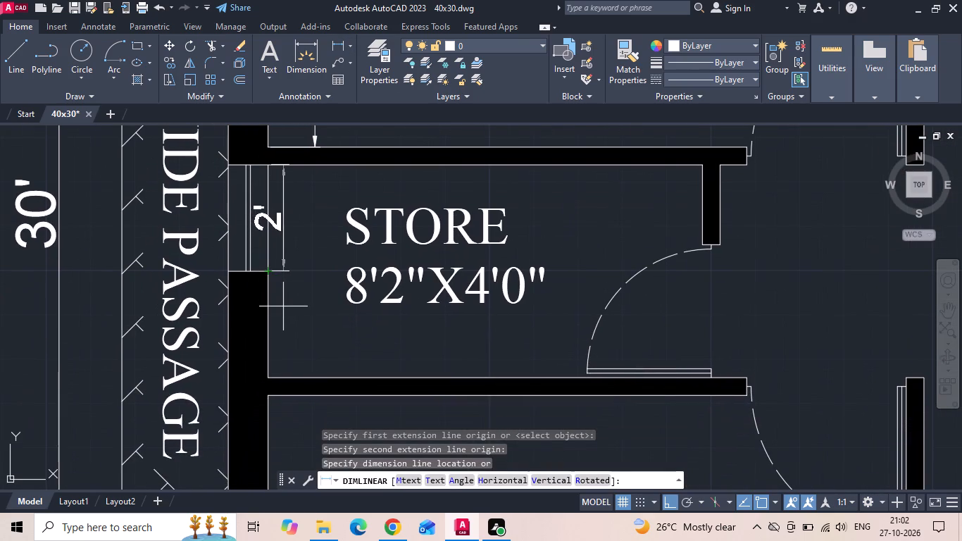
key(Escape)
Add a vertical linear dimension inside the STORE, between the inner corners of its outer wall.
text(DL)
text(I)
key(space)
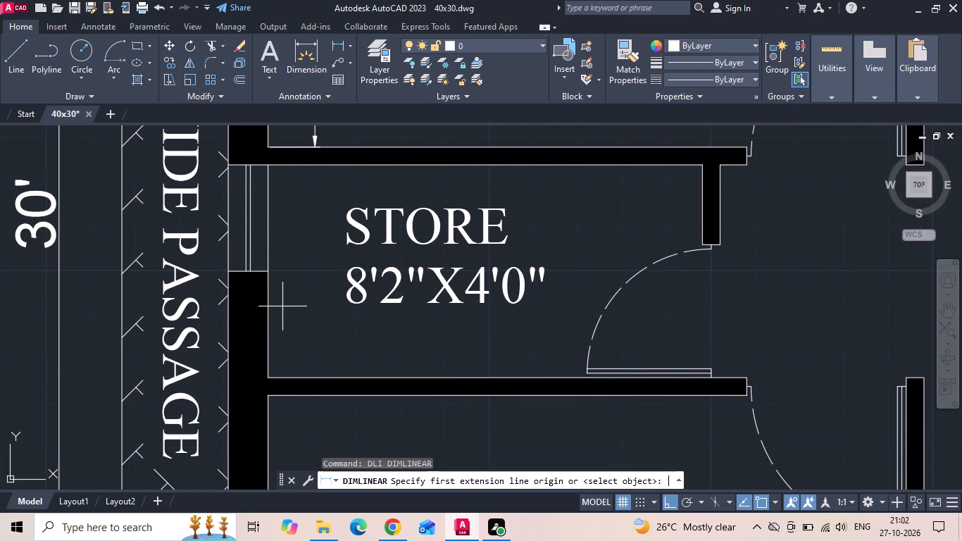
click(268, 166)
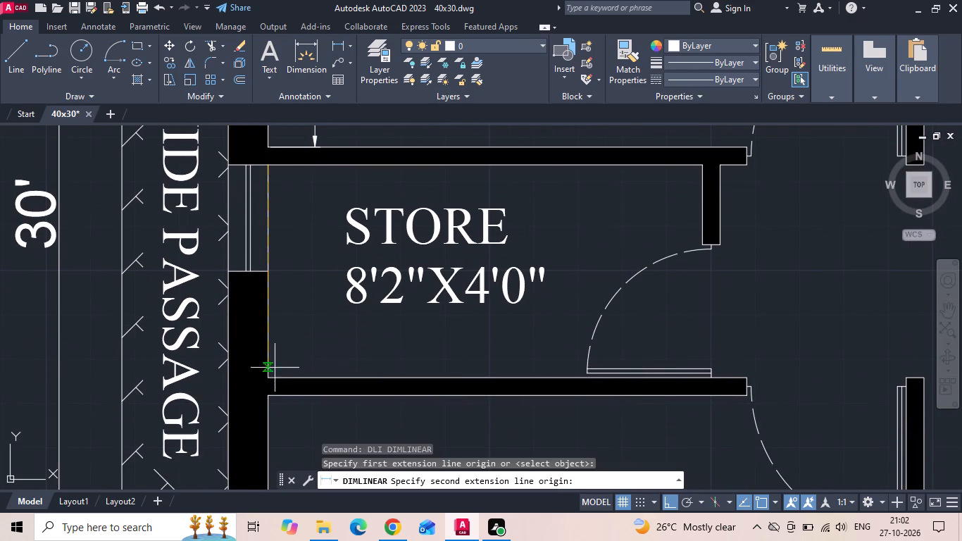
click(271, 375)
click(305, 355)
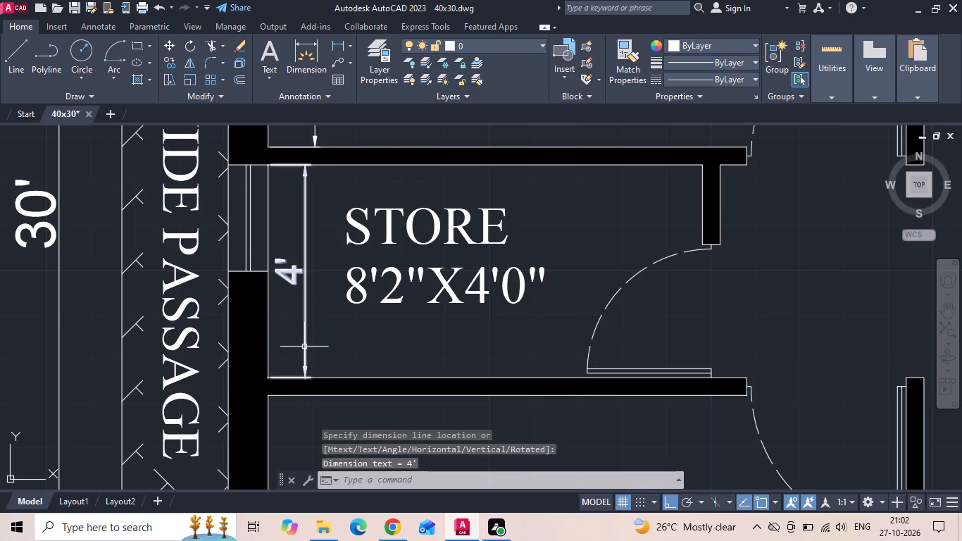
key(Escape)
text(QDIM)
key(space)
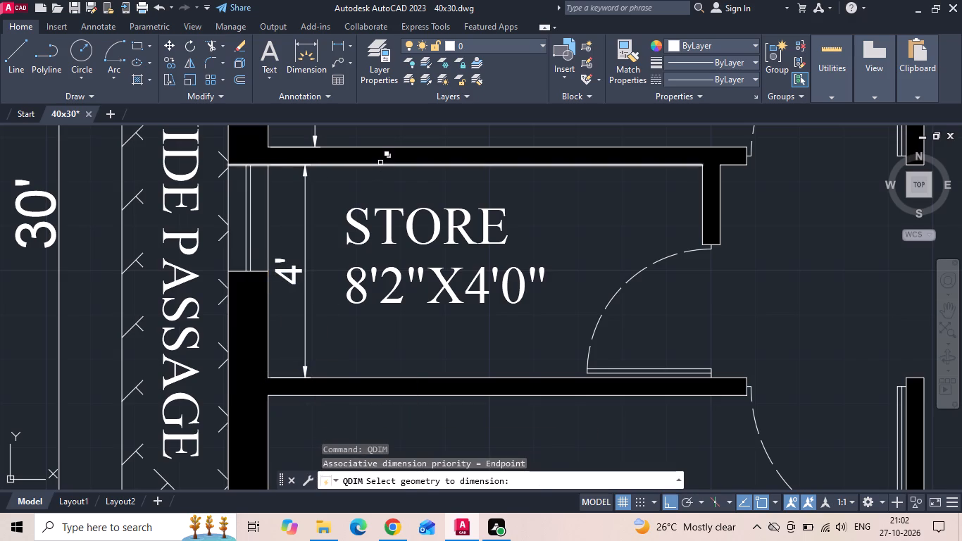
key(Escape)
Add a horizontal linear dimension for the STORE width, just below the wall it shares with the bedroom.
click(339, 42)
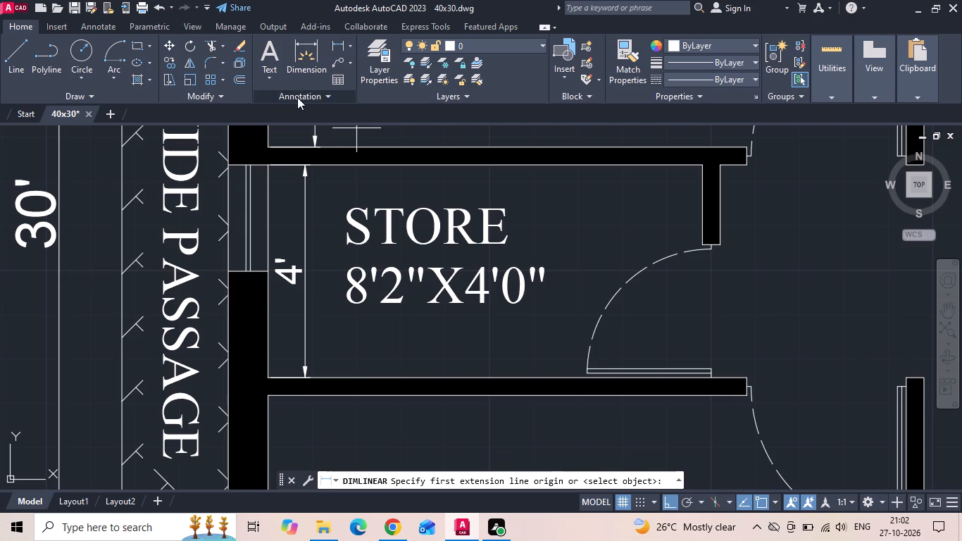
click(266, 163)
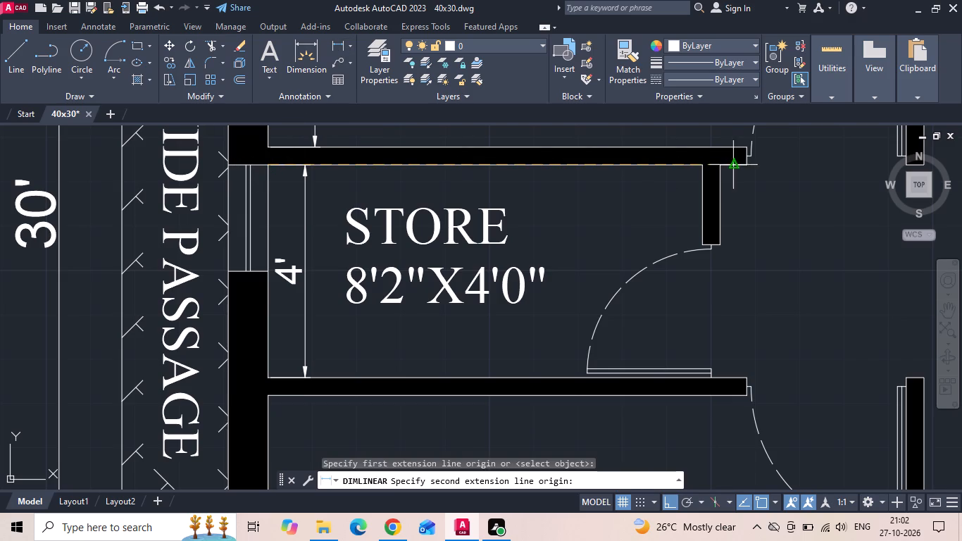
click(701, 165)
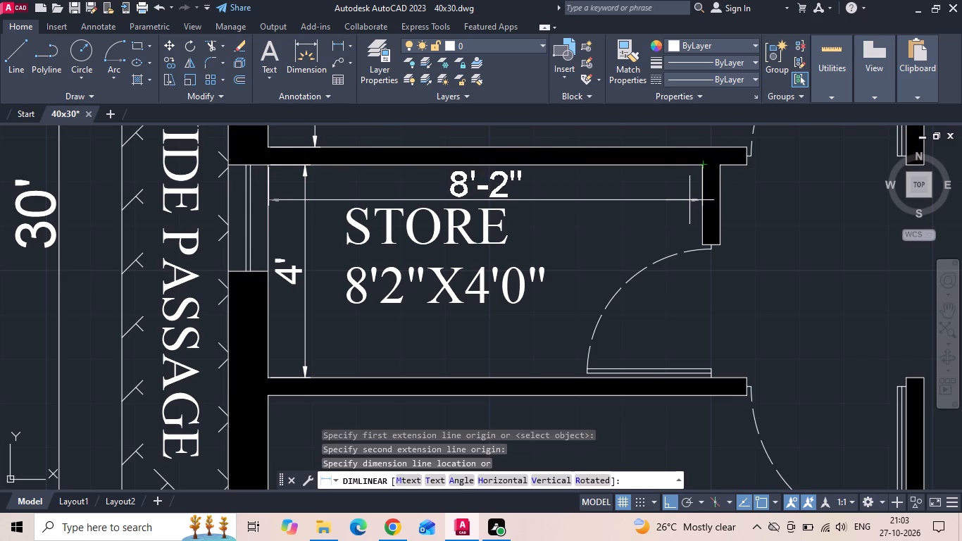
click(688, 199)
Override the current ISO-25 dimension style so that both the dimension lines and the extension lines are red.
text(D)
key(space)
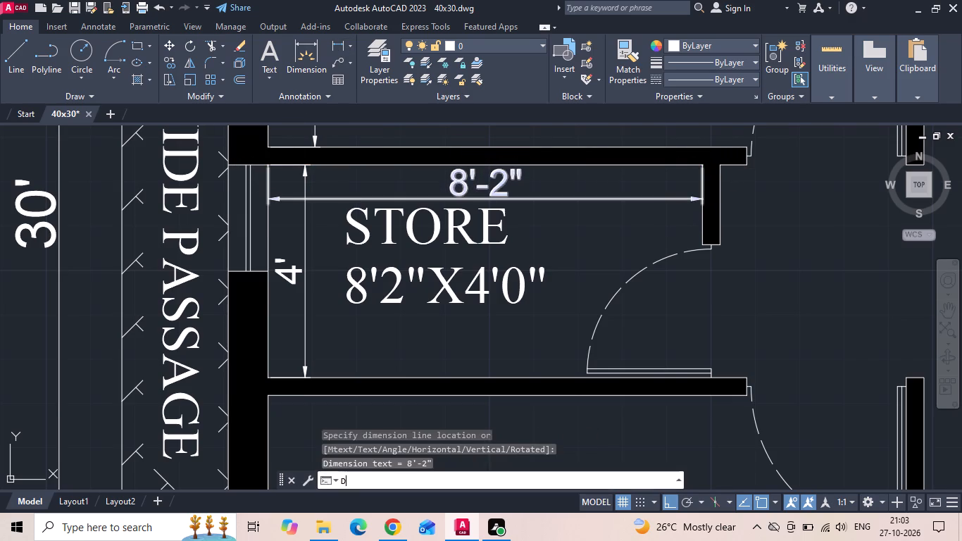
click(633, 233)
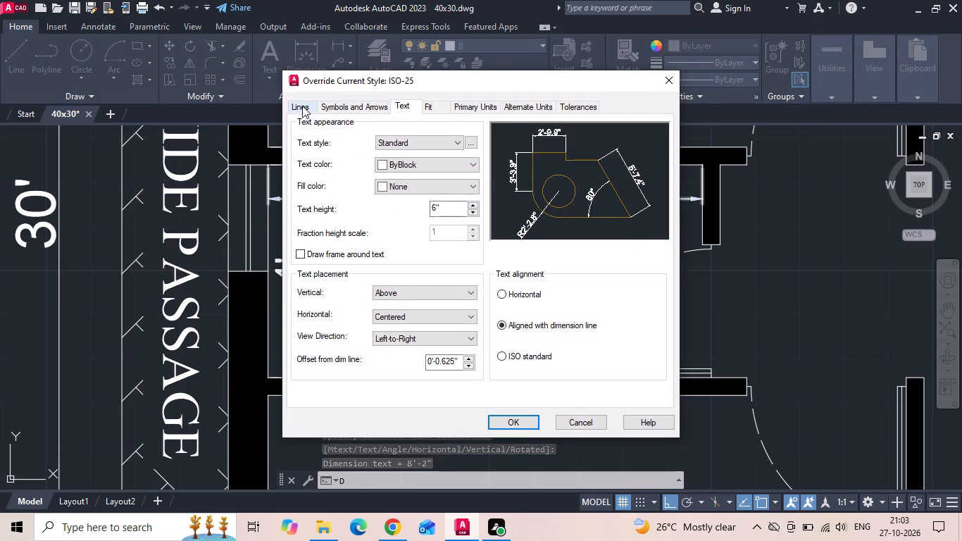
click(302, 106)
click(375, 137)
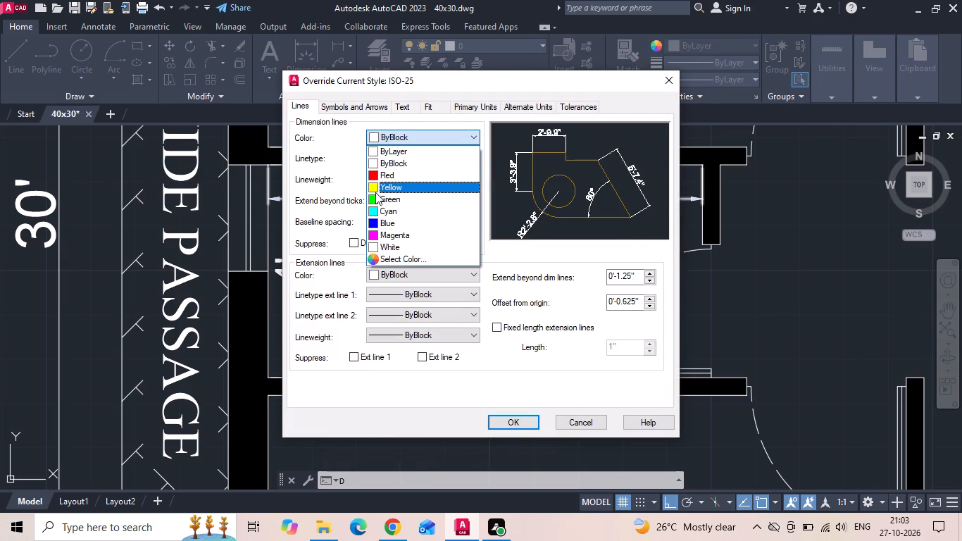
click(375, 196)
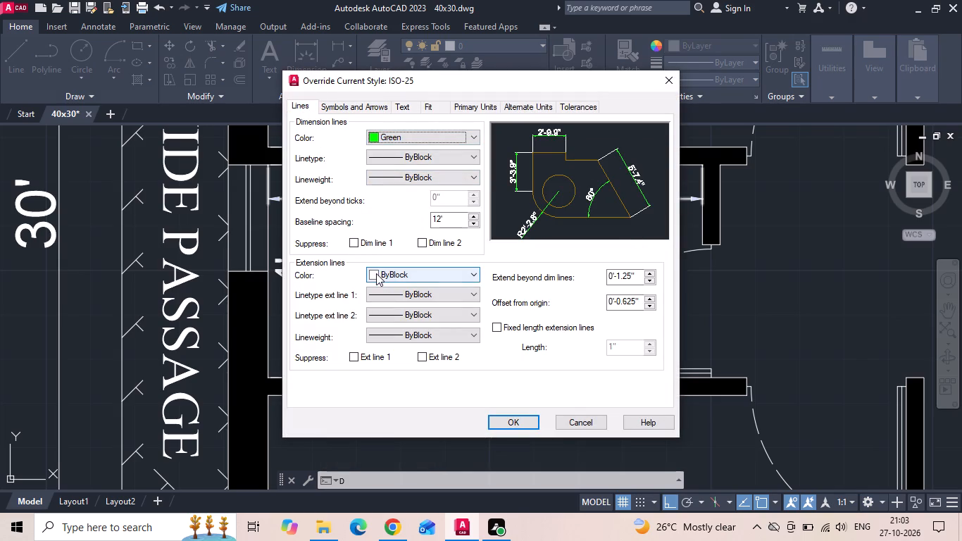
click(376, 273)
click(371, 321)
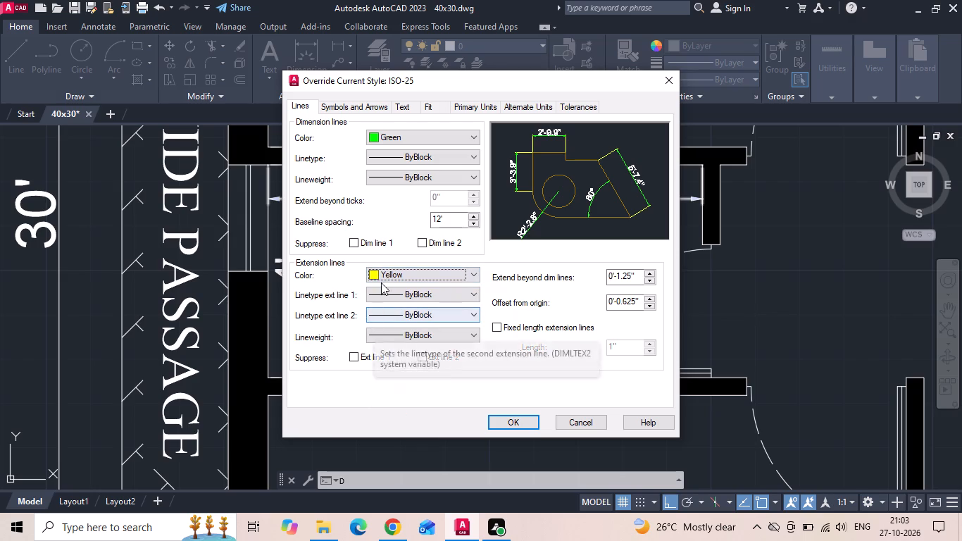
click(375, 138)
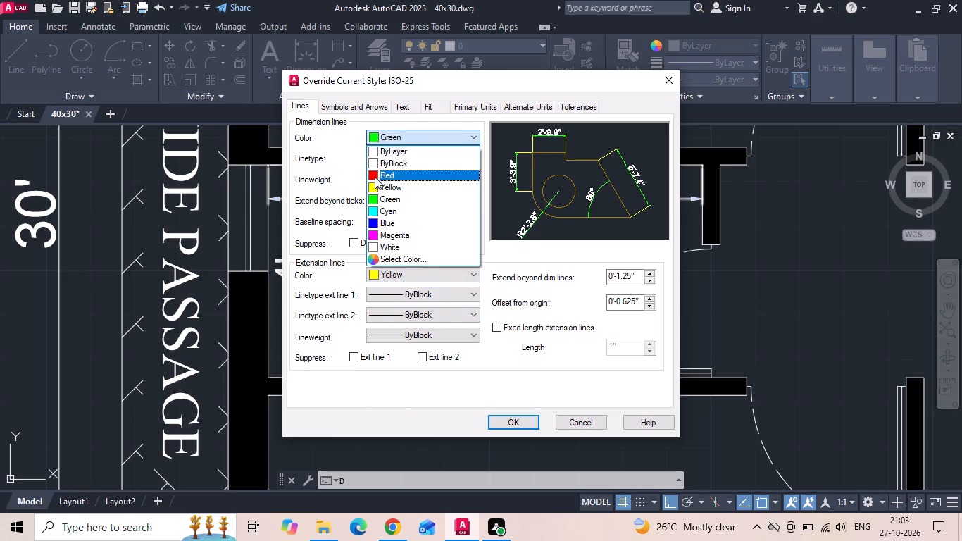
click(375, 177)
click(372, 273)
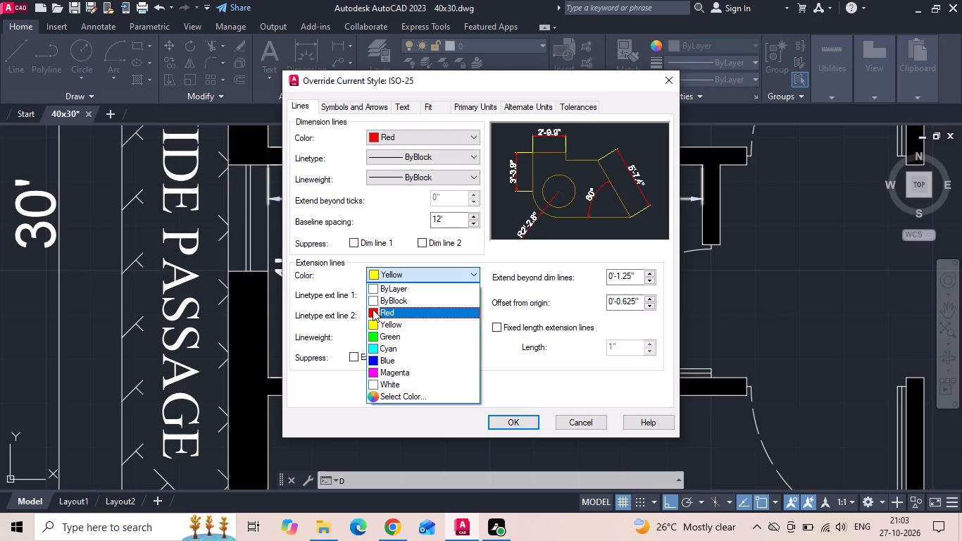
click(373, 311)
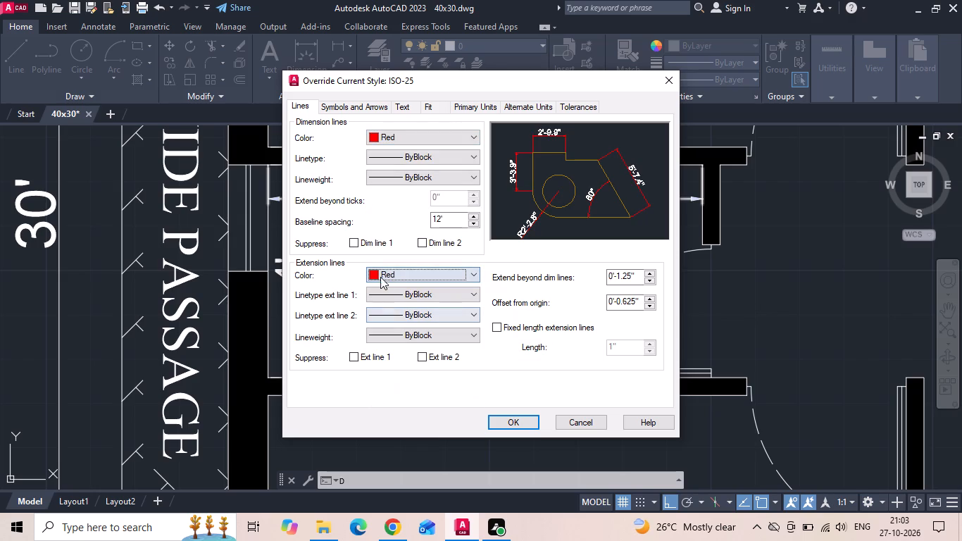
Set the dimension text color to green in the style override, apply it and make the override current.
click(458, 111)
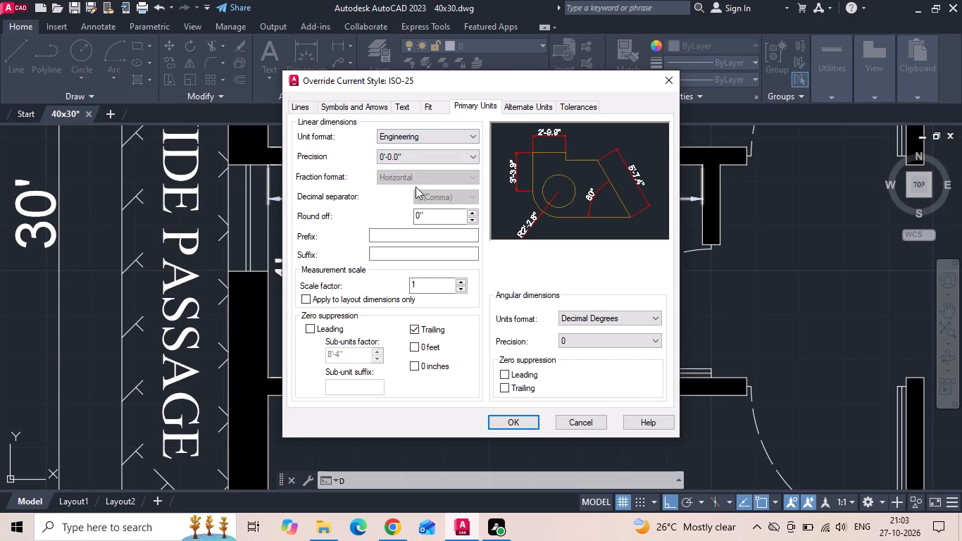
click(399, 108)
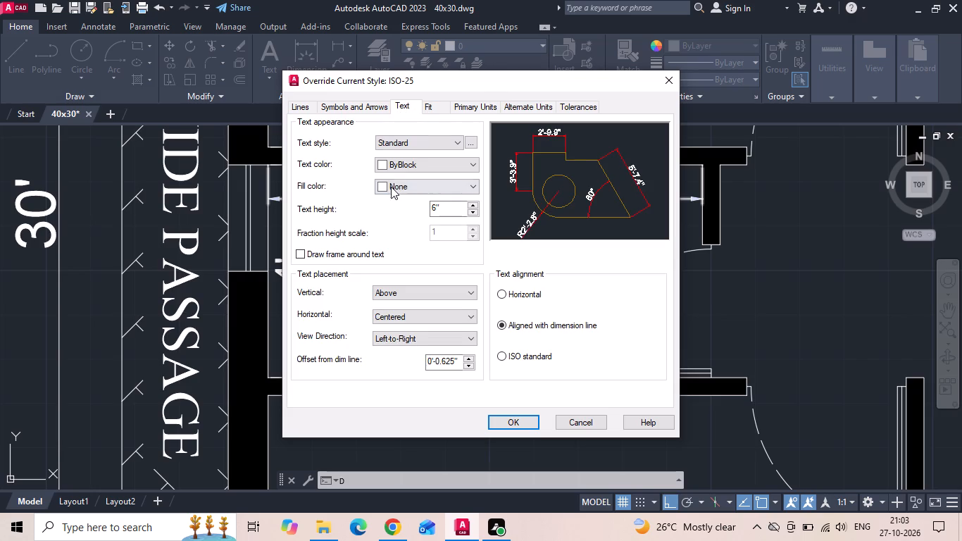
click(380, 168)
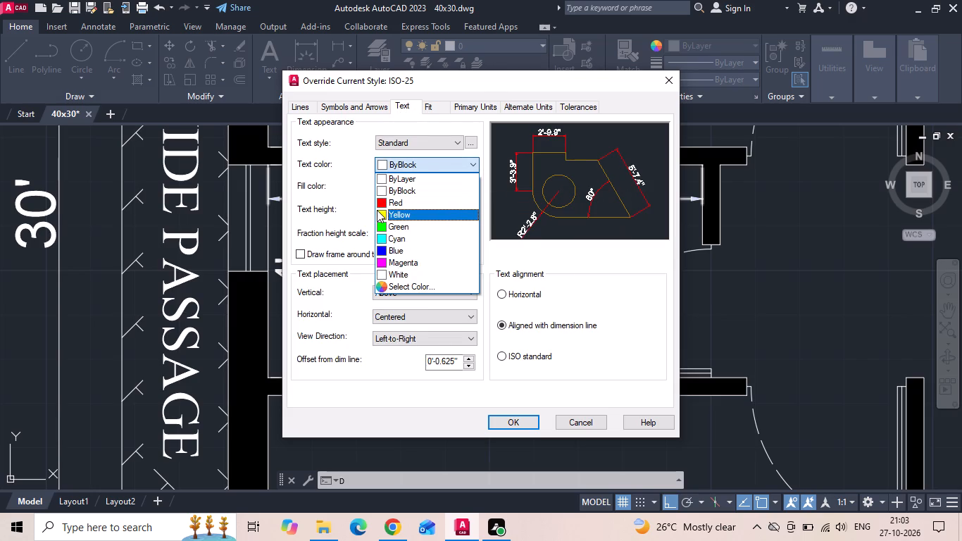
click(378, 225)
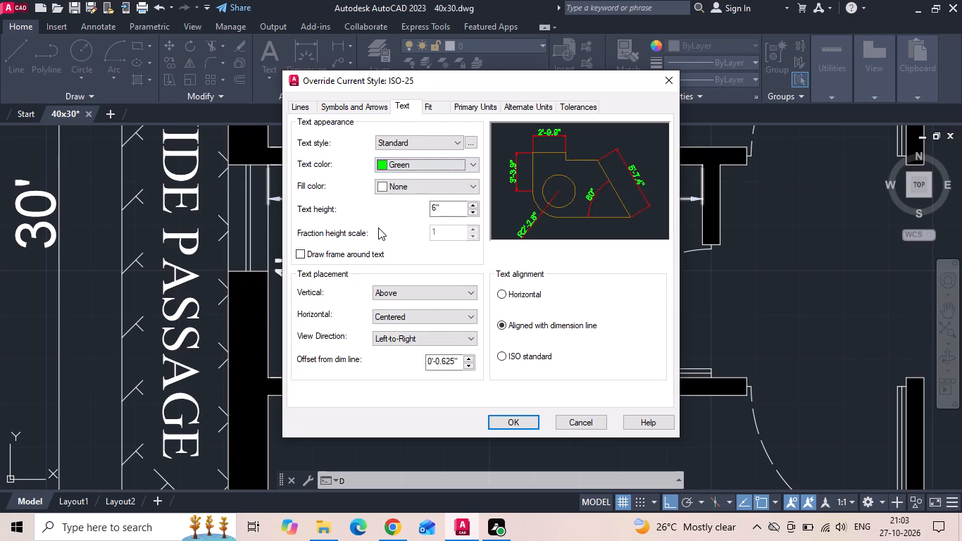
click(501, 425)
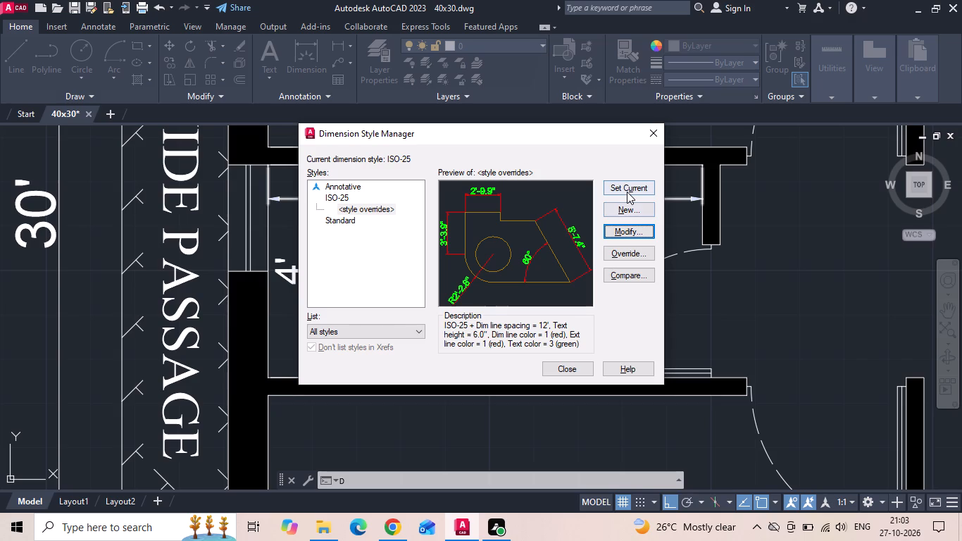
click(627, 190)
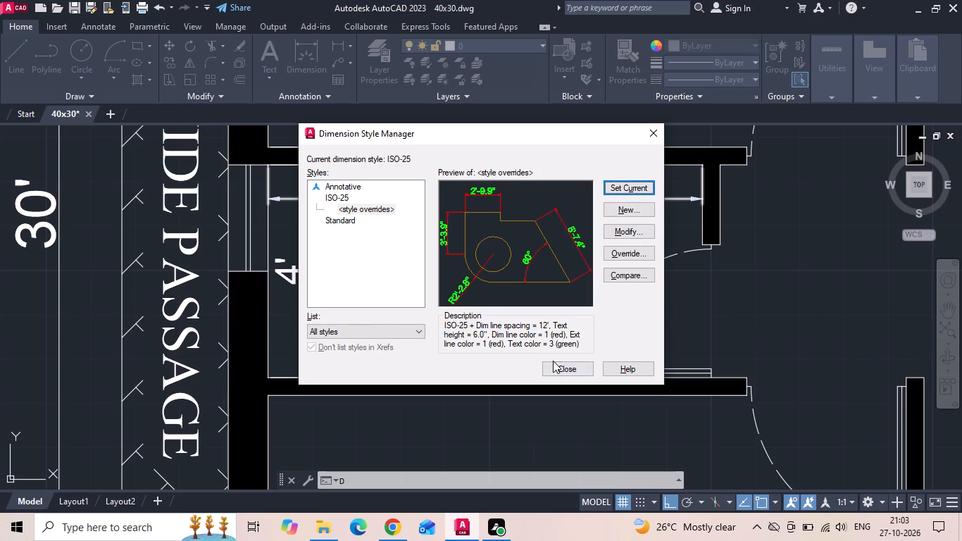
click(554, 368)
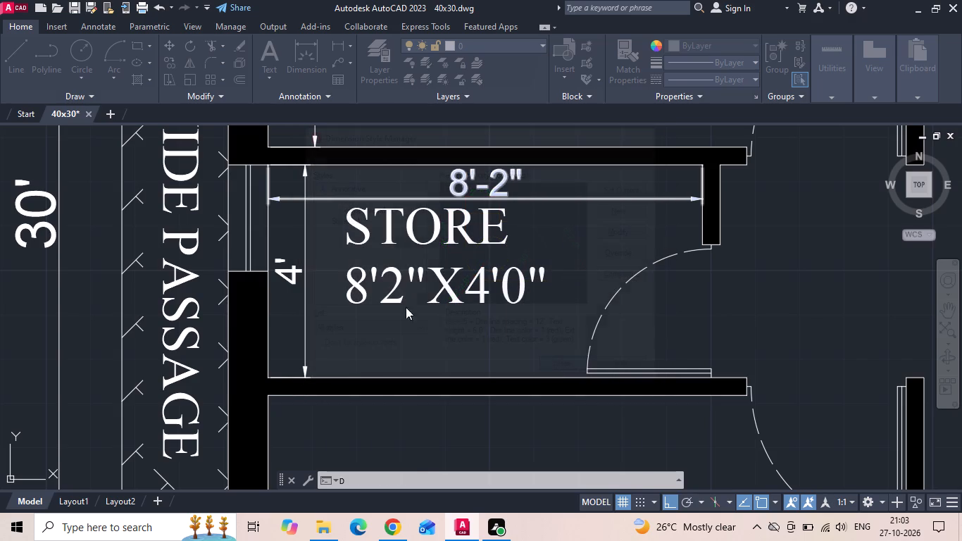
Delete the horizontal and vertical dimensions inside the STORE on the copied ground floor plan.
scroll(385, 321, down, 3)
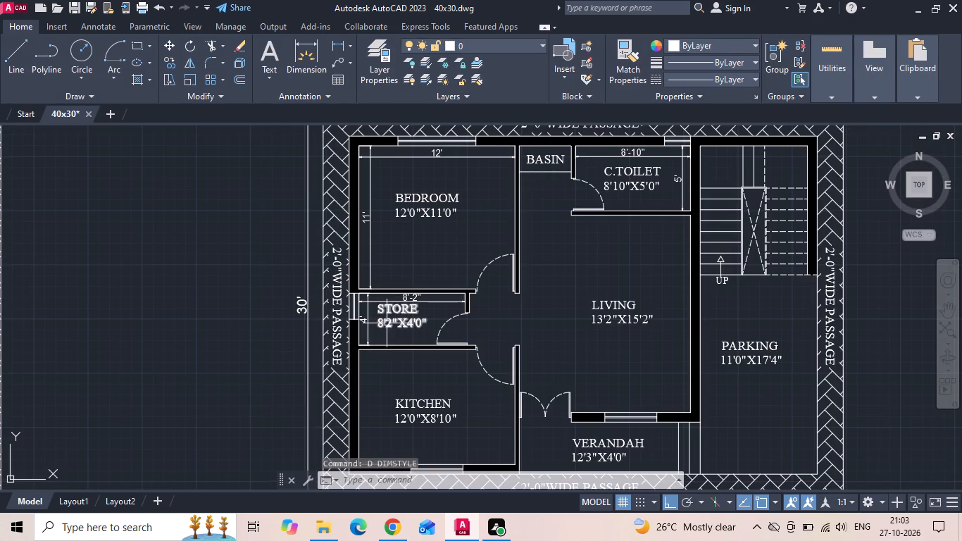
scroll(385, 317, up, 3)
drag(337, 264, 333, 281)
click(331, 286)
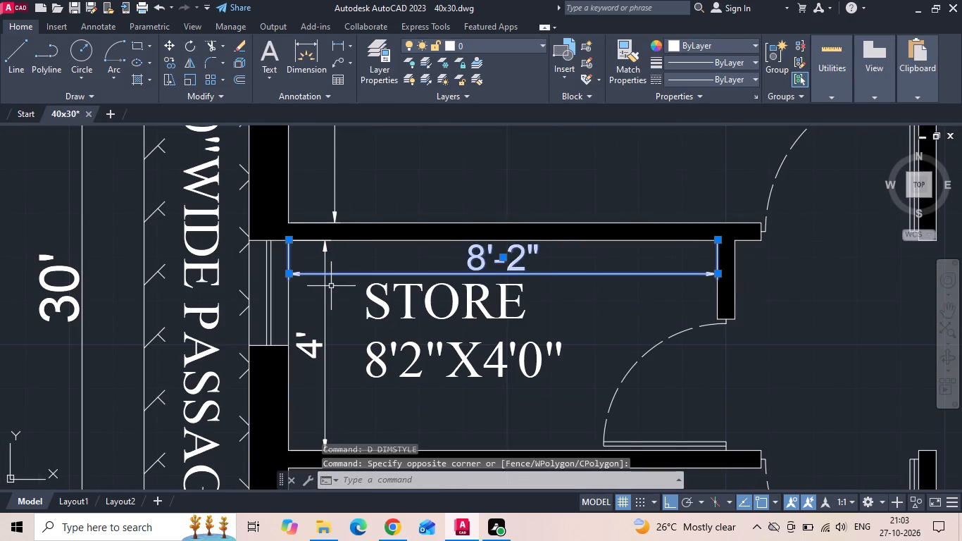
key(Delete)
click(326, 279)
key(Delete)
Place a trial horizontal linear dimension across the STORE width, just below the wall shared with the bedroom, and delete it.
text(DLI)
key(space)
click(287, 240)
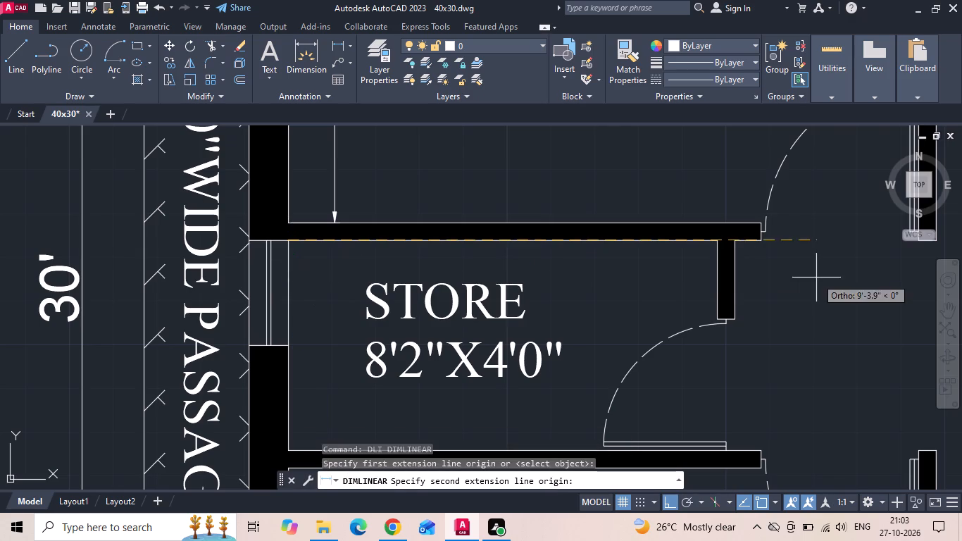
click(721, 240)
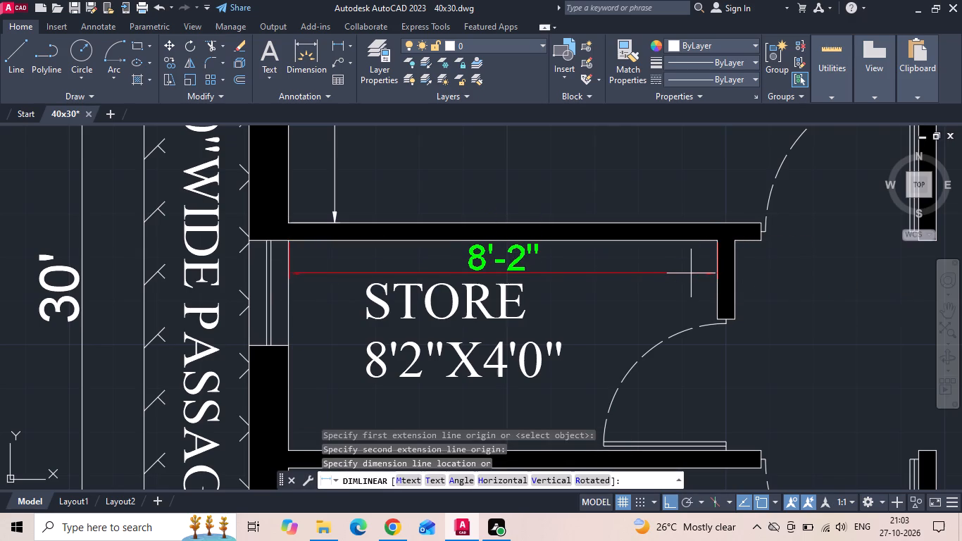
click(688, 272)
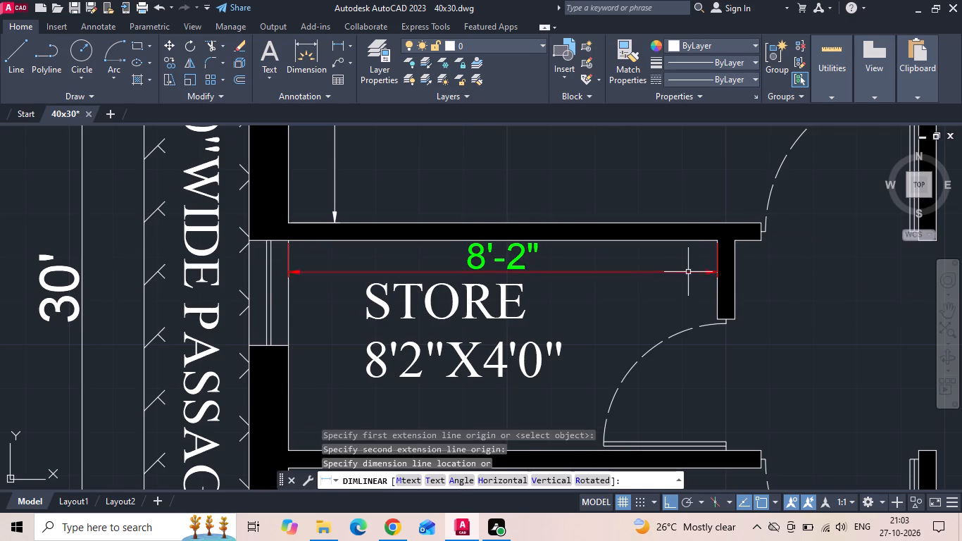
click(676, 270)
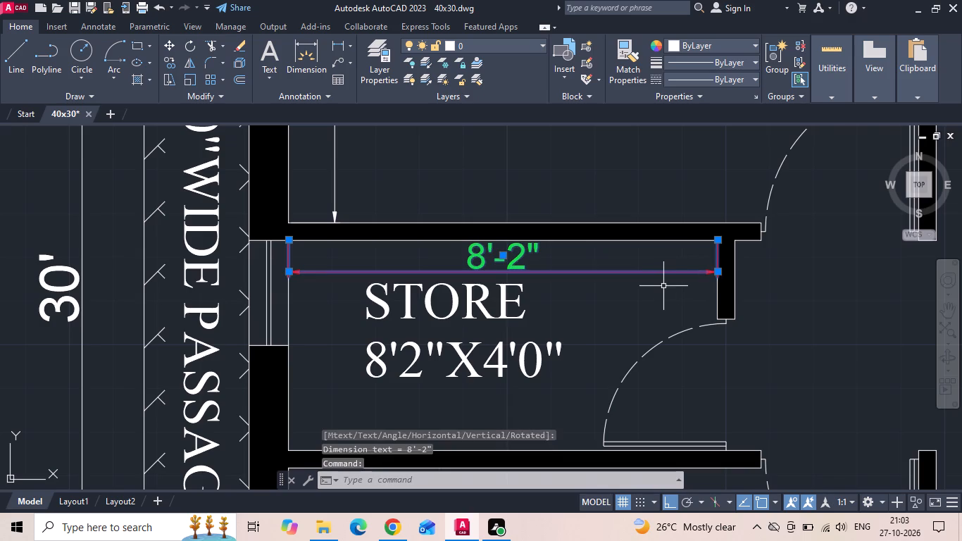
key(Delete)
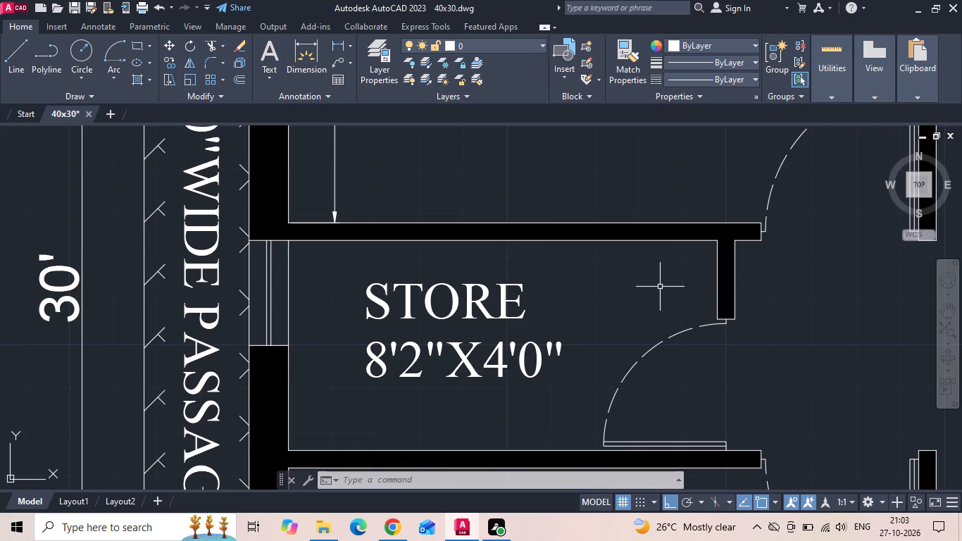
Override the ISO-25 dimension style with red text, green dimension lines and green extension lines, and make it current.
text(D)
key(space)
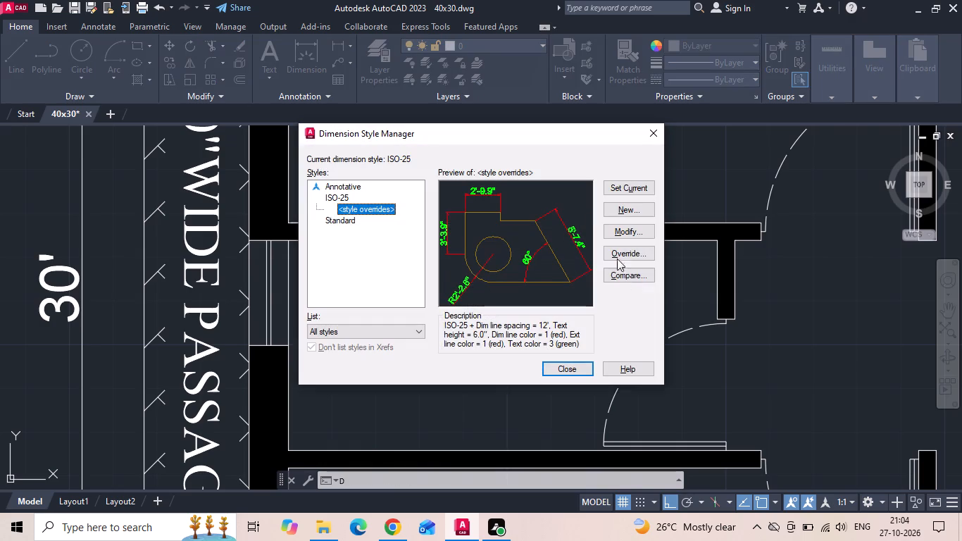
click(622, 235)
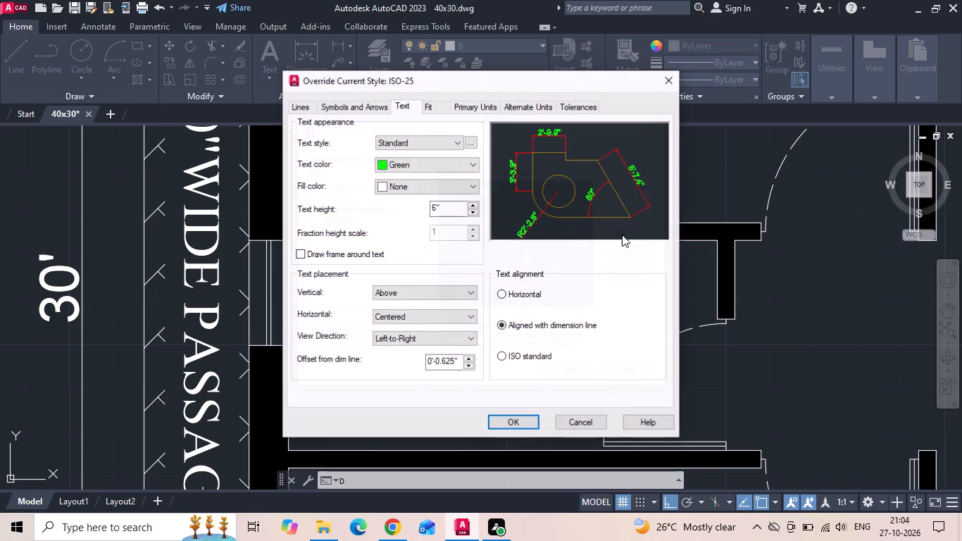
click(387, 166)
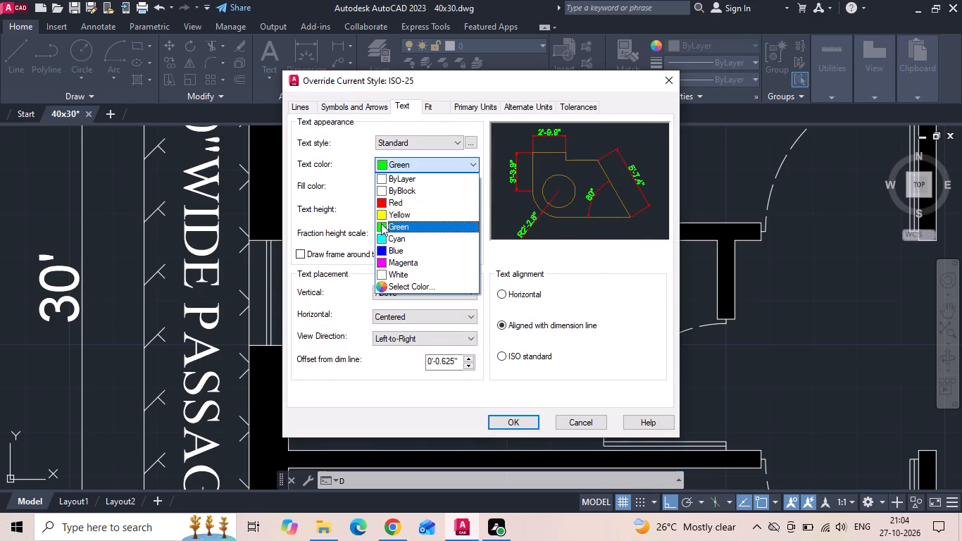
click(377, 205)
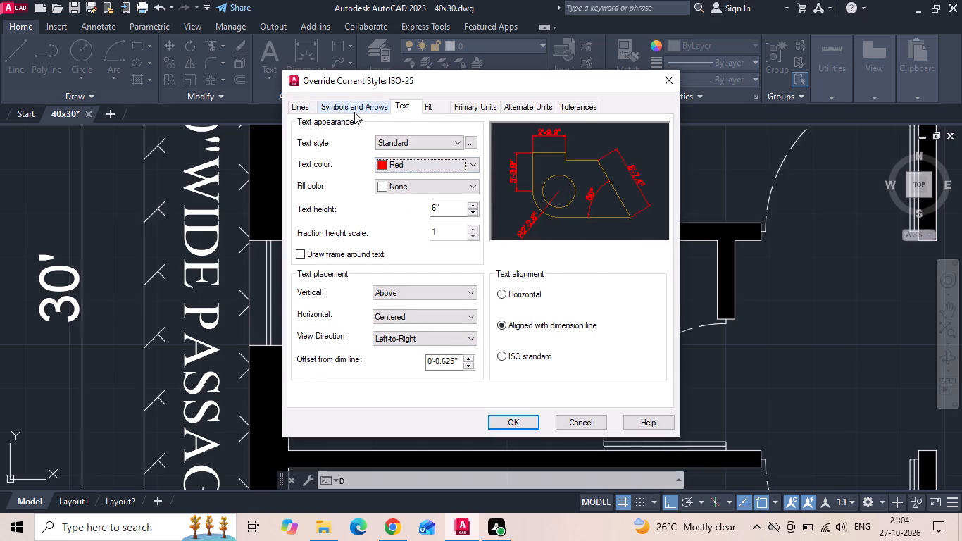
click(293, 106)
click(373, 137)
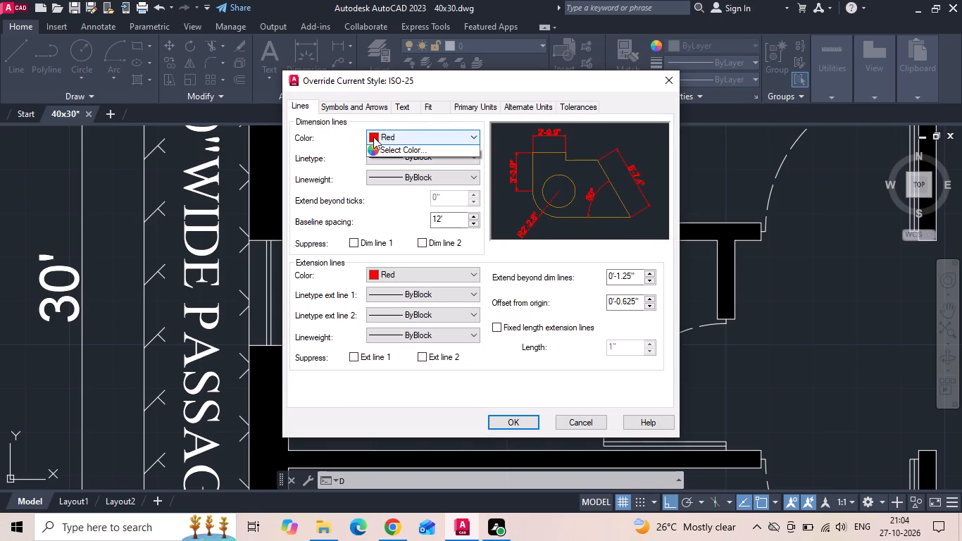
click(375, 202)
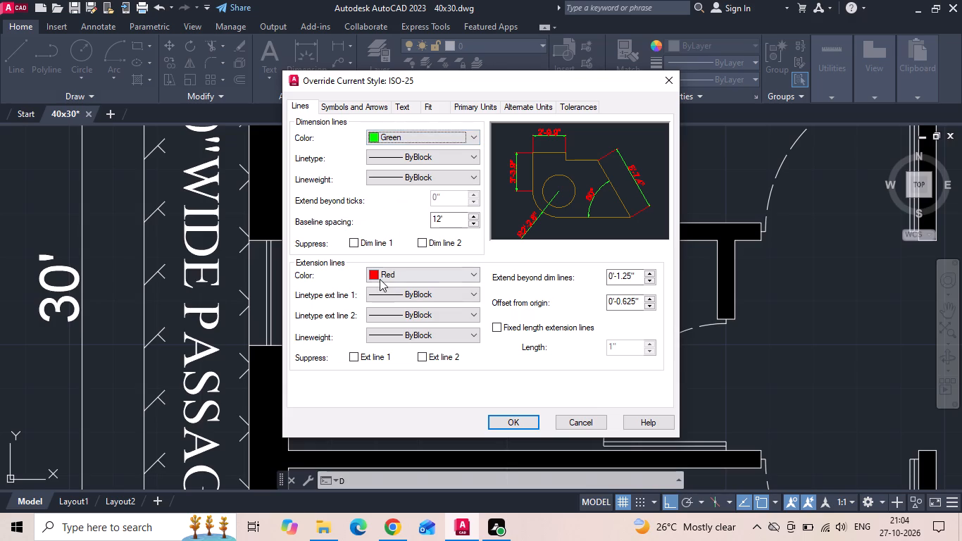
click(378, 275)
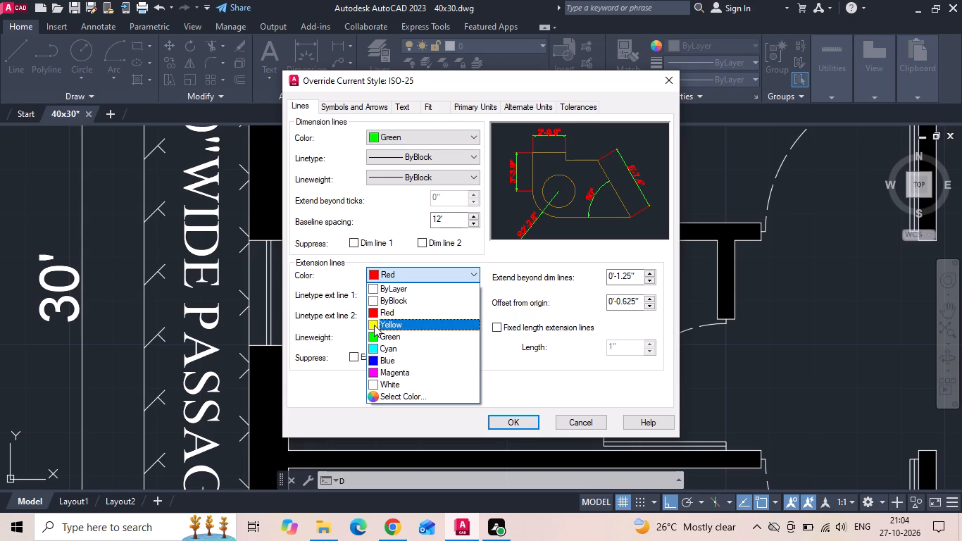
click(375, 337)
click(519, 426)
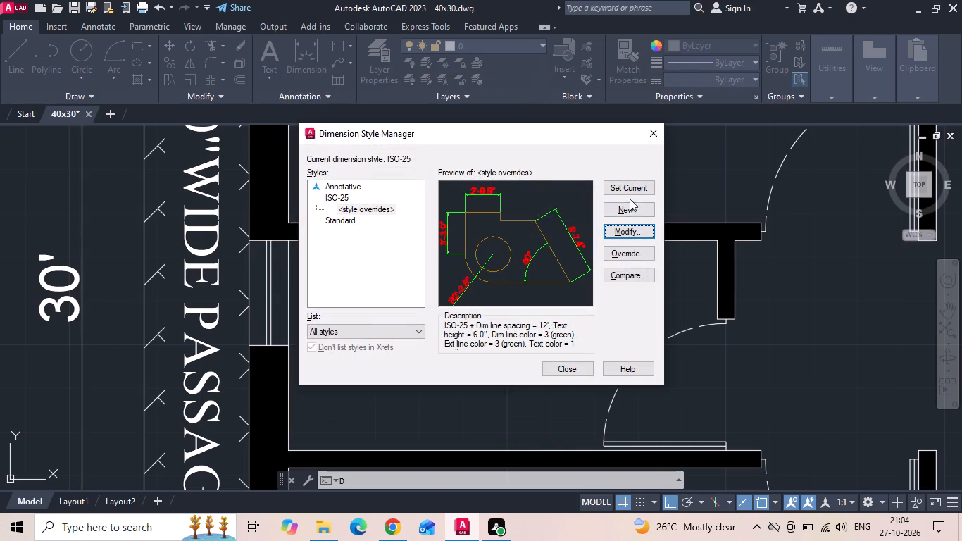
click(630, 189)
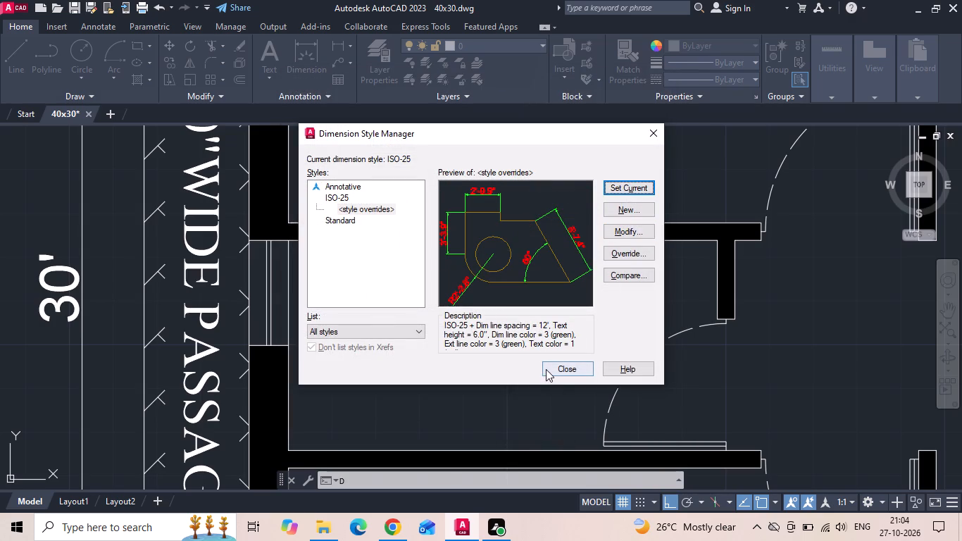
click(546, 369)
Delete the horizontal and vertical dimensions inside the BEDROOM on the copied ground floor plan.
scroll(442, 352, down, 5)
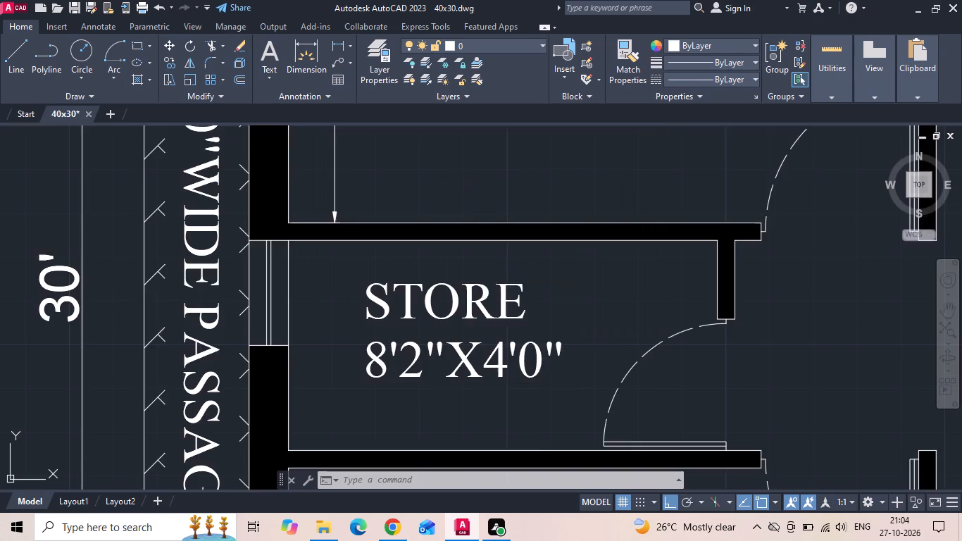
scroll(419, 357, down, 3)
scroll(412, 246, up, 2)
drag(420, 257, 411, 282)
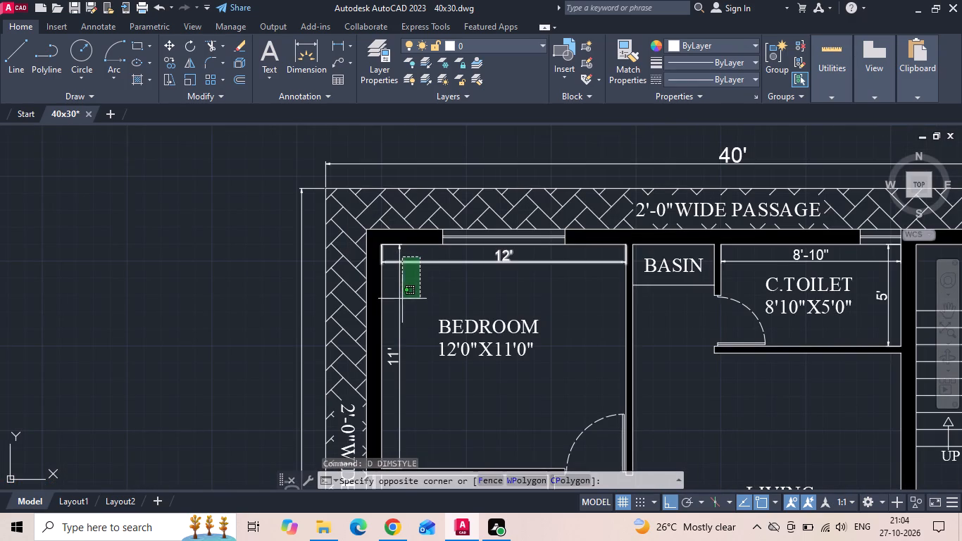
click(397, 313)
key(Delete)
Add a vertical quick dimension for the BEDROOM's 11' side, just inside its outer side wall on the copied ground floor plan.
key(d)
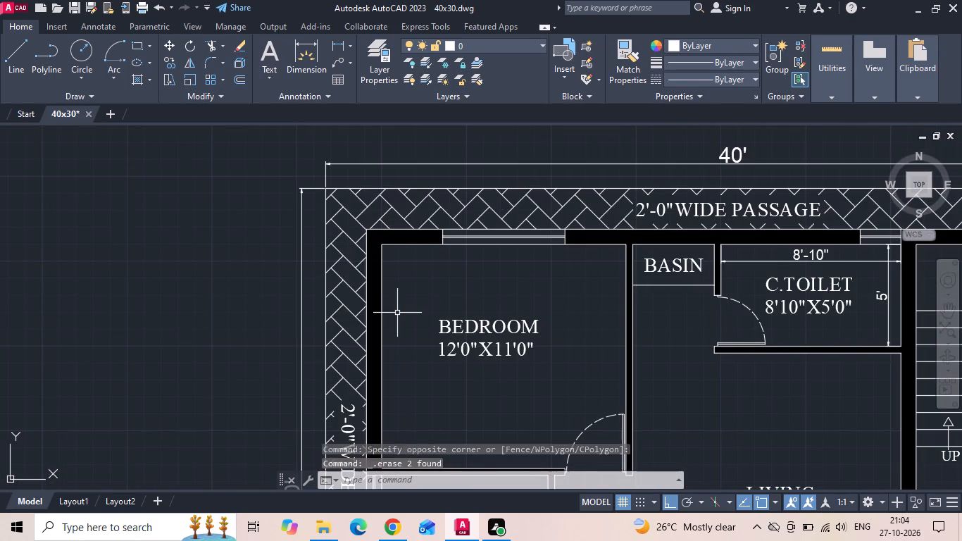
key(Escape)
text(QDIM)
key(space)
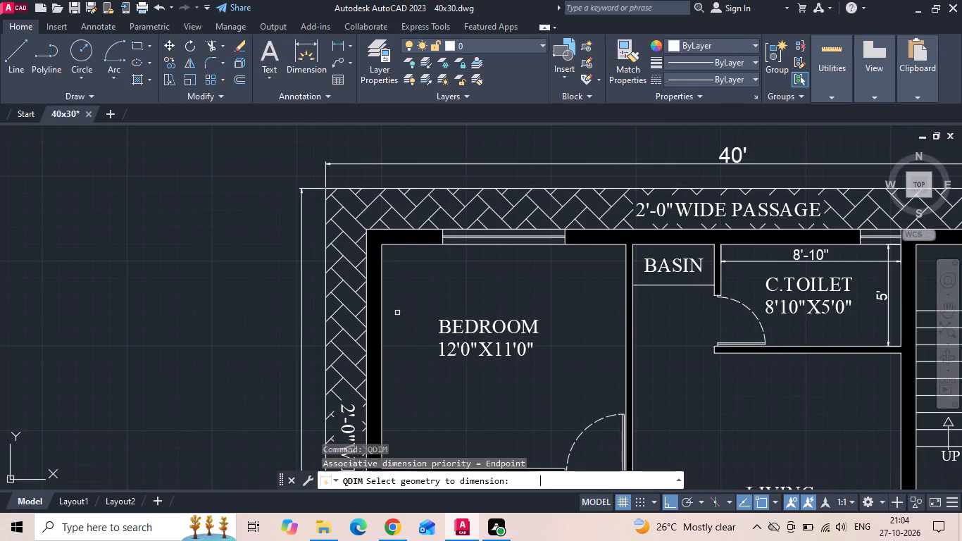
click(383, 342)
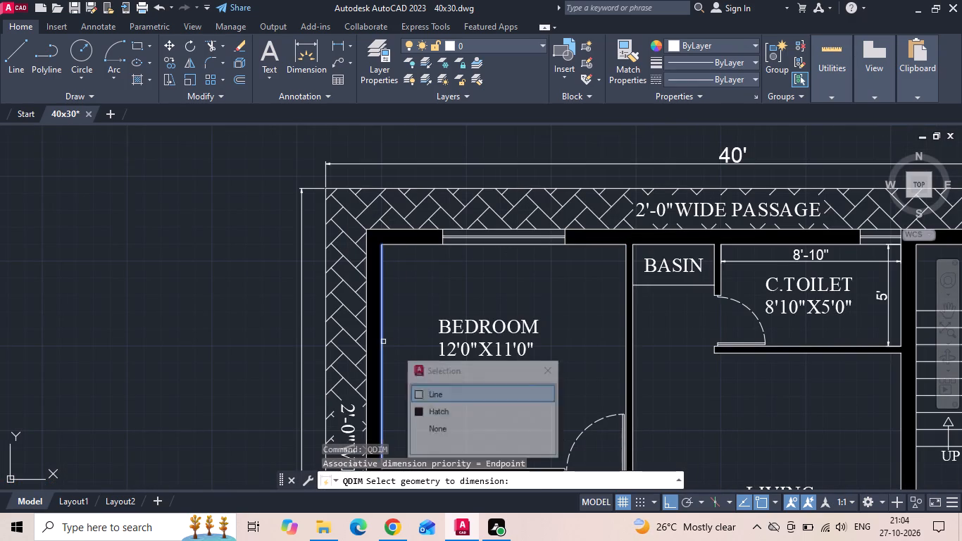
key(space)
middle_drag(388, 342, 408, 249)
key(space)
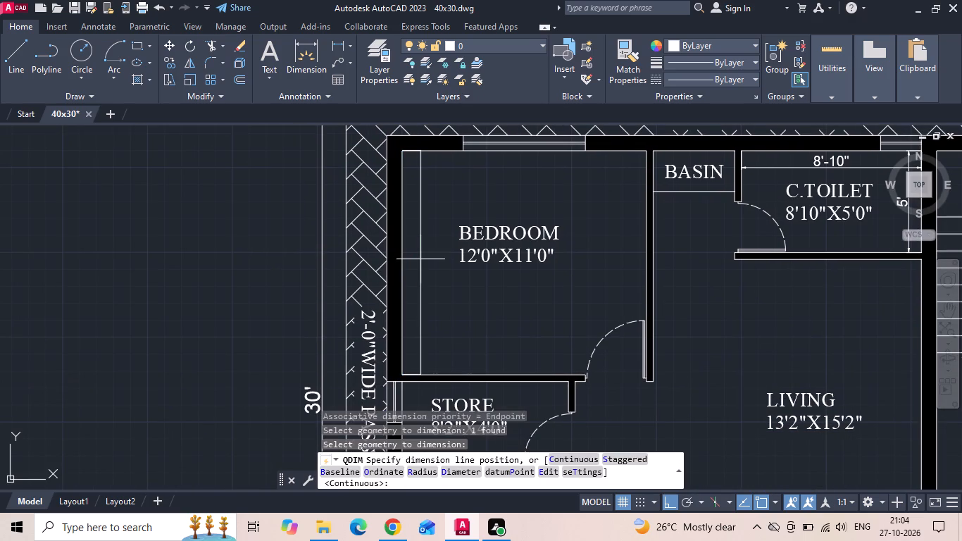
click(420, 259)
Add a horizontal quick dimension for the BEDROOM's 12' width, just below its window wall on the copied ground floor plan.
key(space)
click(489, 151)
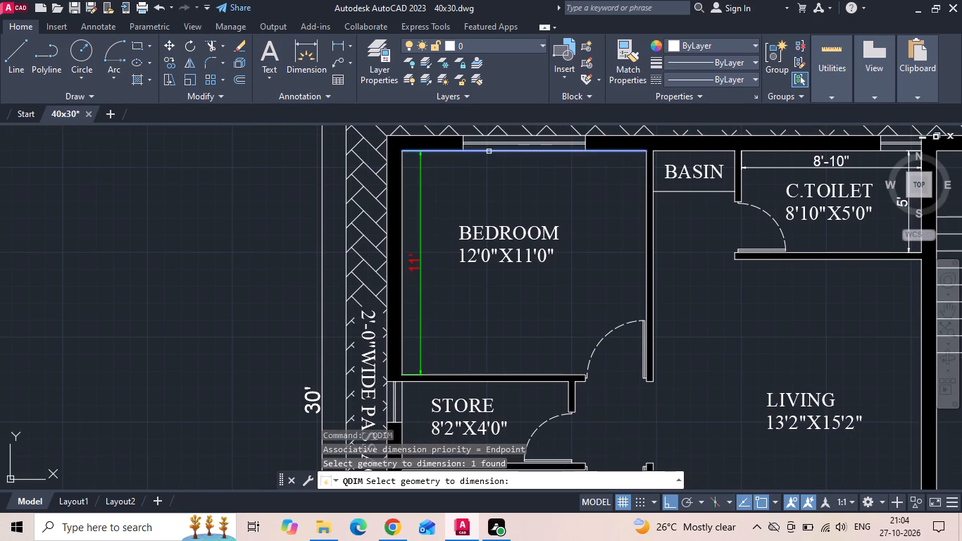
key(space)
click(488, 167)
scroll(448, 230, down, 1)
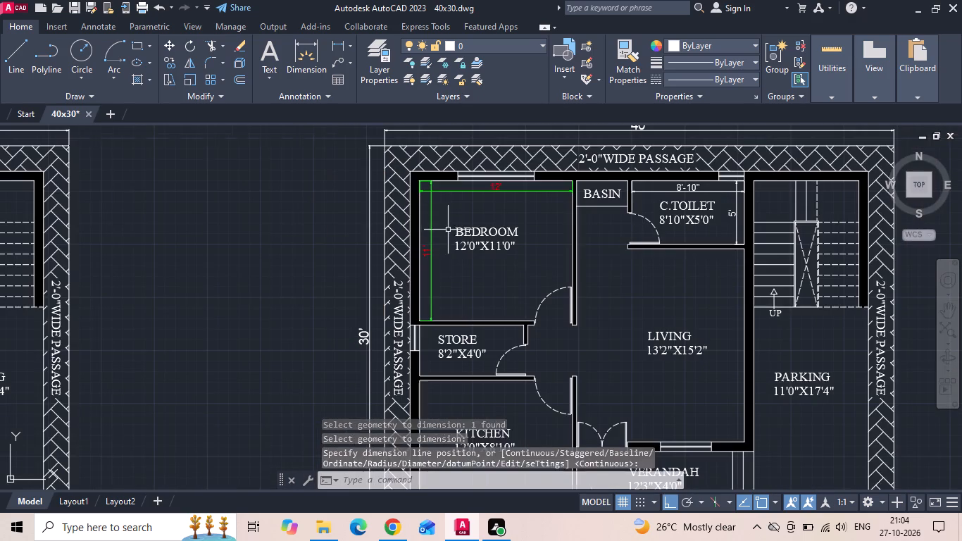
key(Escape)
Change the herringbone passage hatch around the copied ground floor plan to dark grey 99,100,102.
click(543, 153)
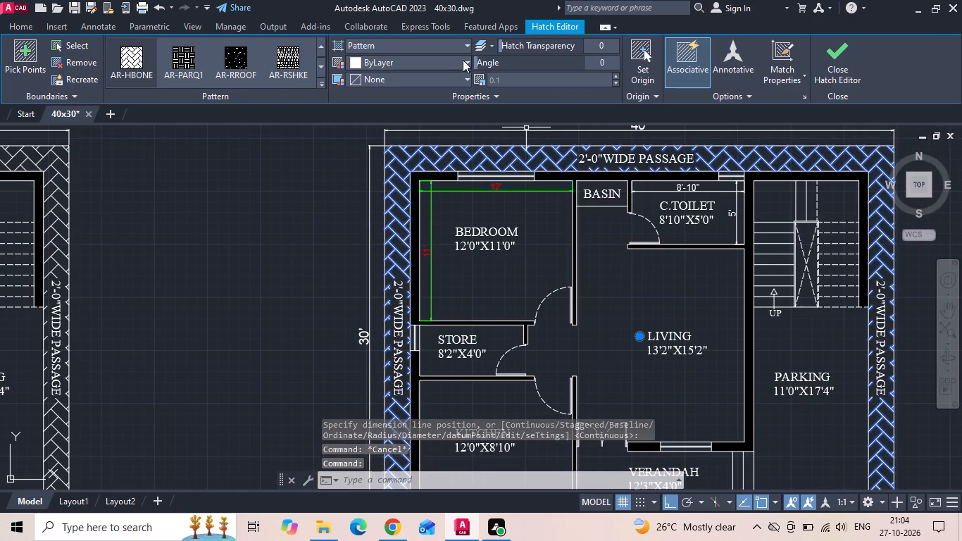
click(356, 62)
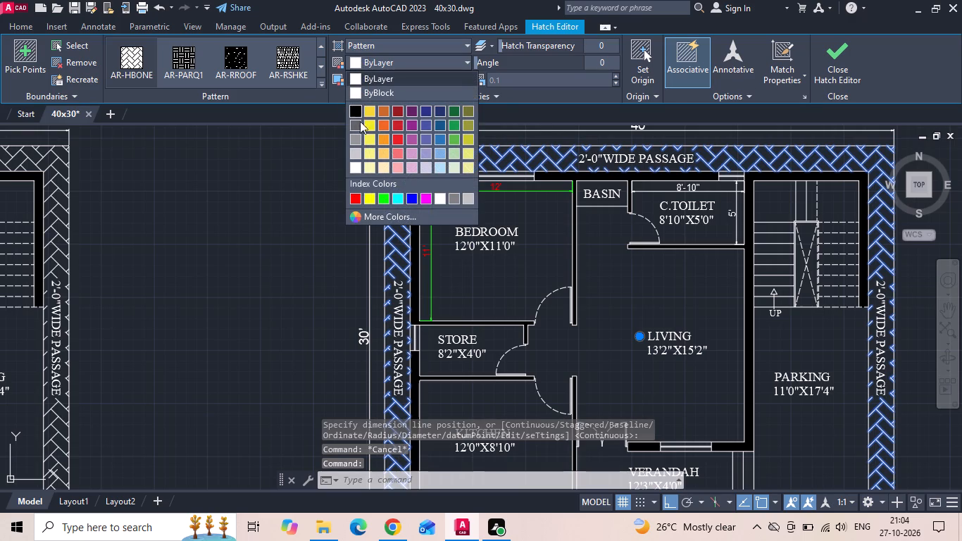
click(360, 126)
scroll(329, 193, down, 2)
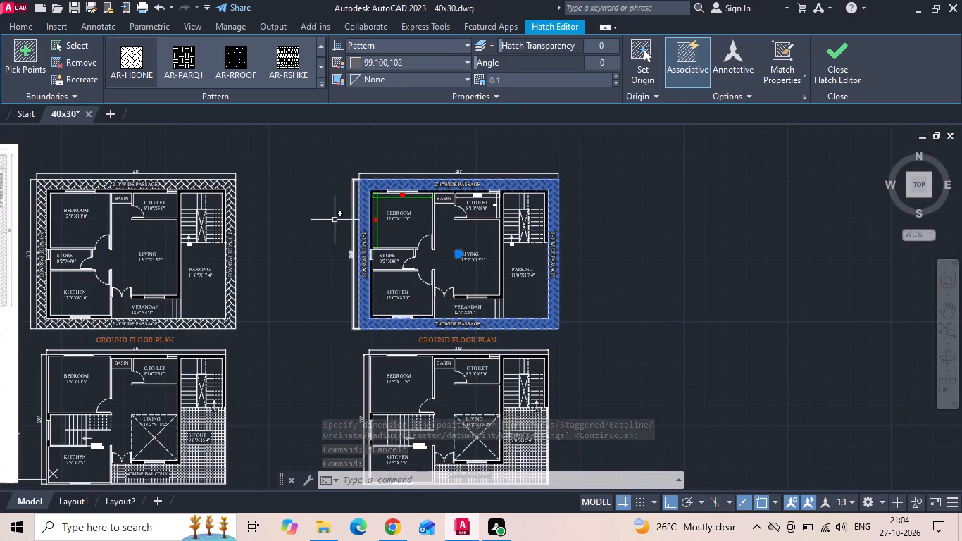
middle_drag(335, 224, 446, 180)
key(Escape)
Change the sit-out and balcony hatch on the copied first floor plan to dark grey 99,100,102.
click(629, 419)
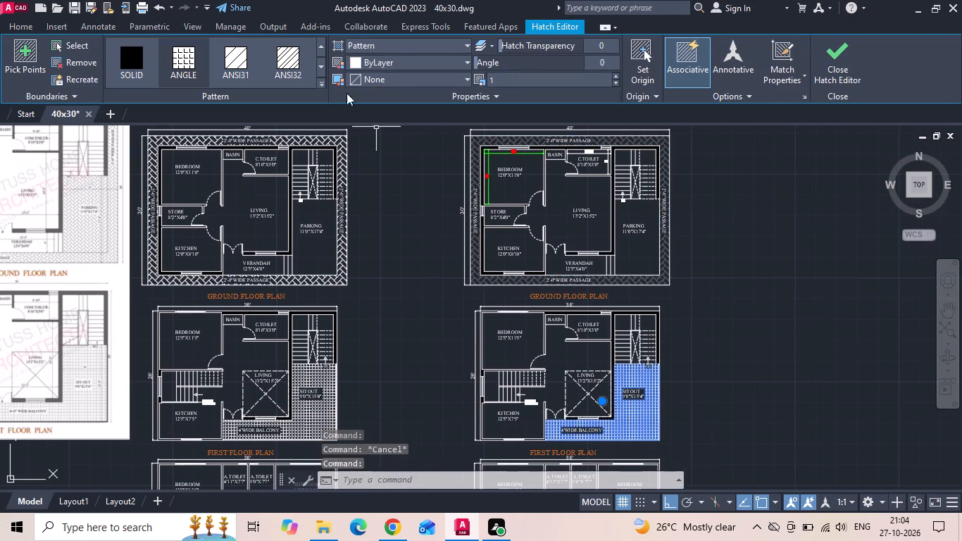
click(351, 61)
click(351, 123)
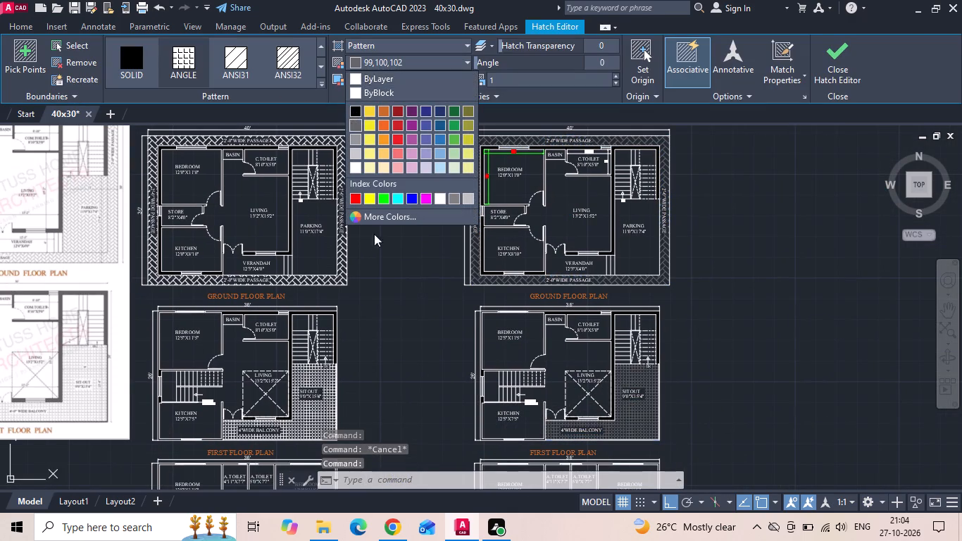
middle_drag(381, 266, 389, 205)
click(412, 288)
scroll(427, 209, down, 2)
key(Escape)
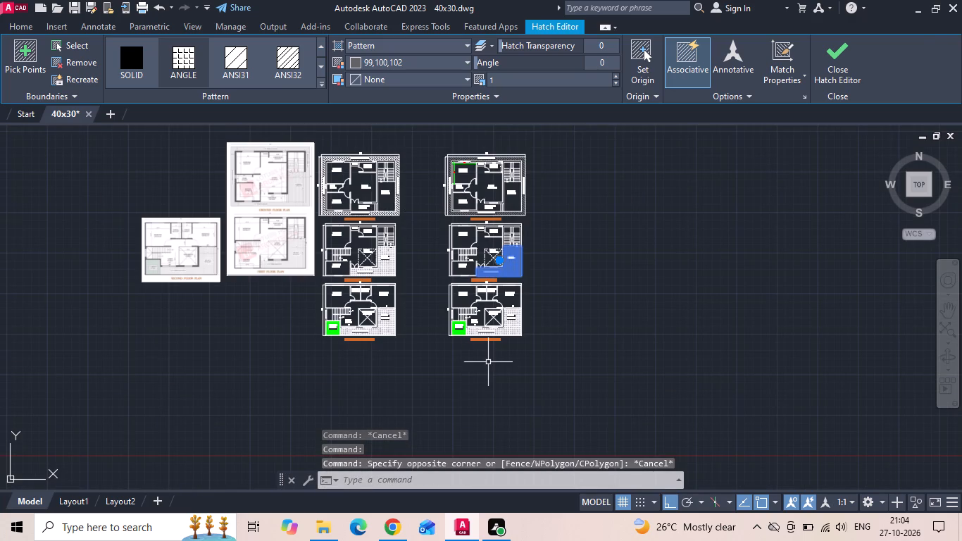
key(Escape)
Change the sit-out and balcony hatch on the copied second floor plan to dark grey 99,100,102.
scroll(491, 332, up, 2)
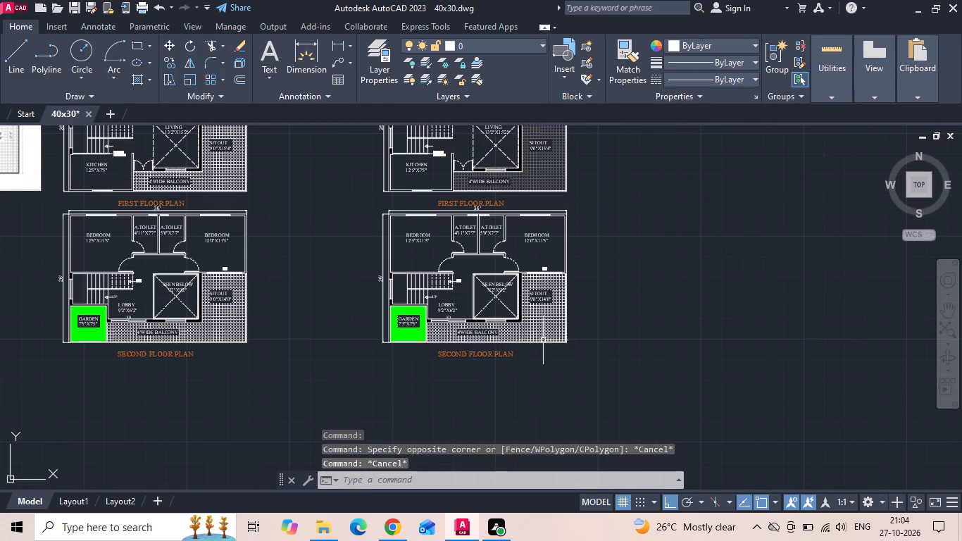
click(545, 337)
click(354, 62)
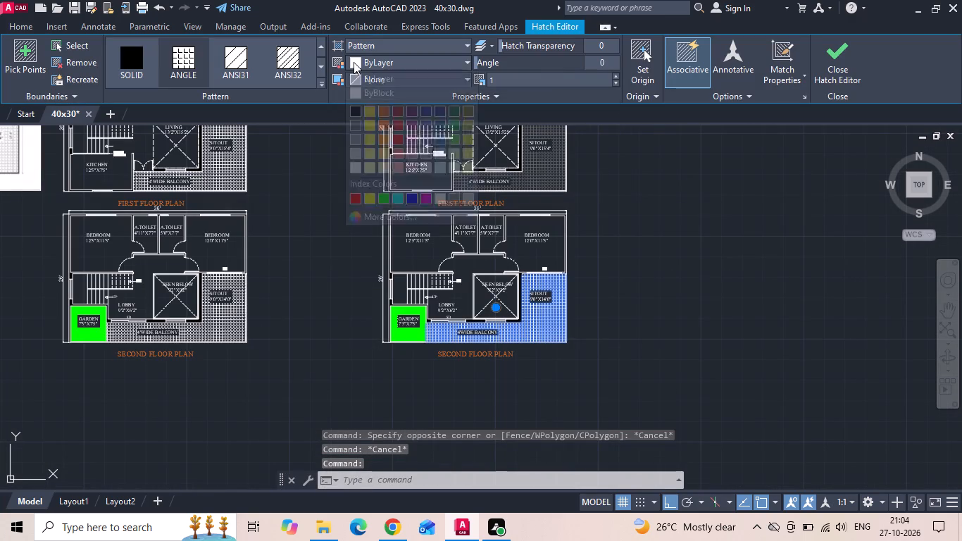
click(361, 126)
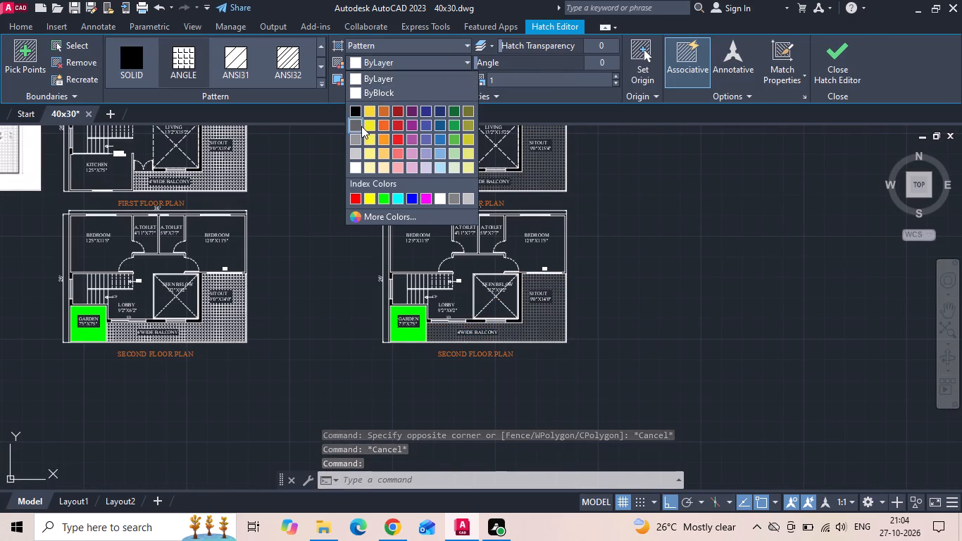
key(Escape)
scroll(638, 320, down, 2)
scroll(339, 261, up, 3)
key(Escape)
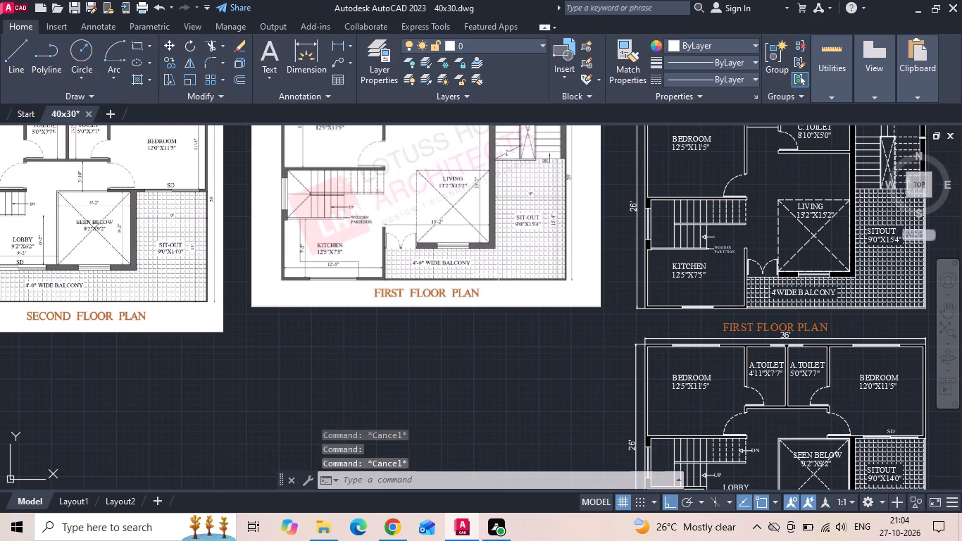
Match the copied second floor's grey hatch properties onto the original second floor and first floor sit-out hatches and the ground floor passage hatch.
scroll(401, 331, down, 1)
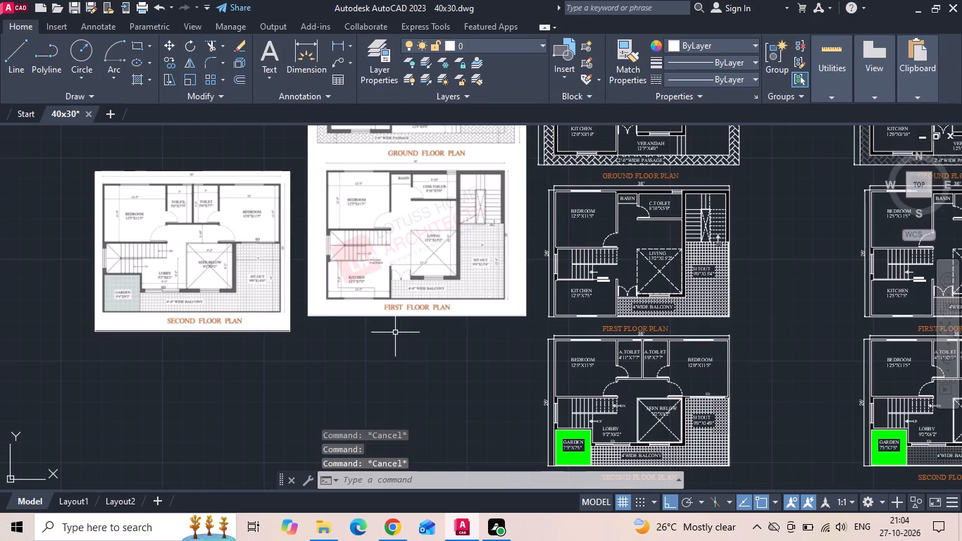
scroll(392, 332, down, 1)
key(Escape)
click(635, 67)
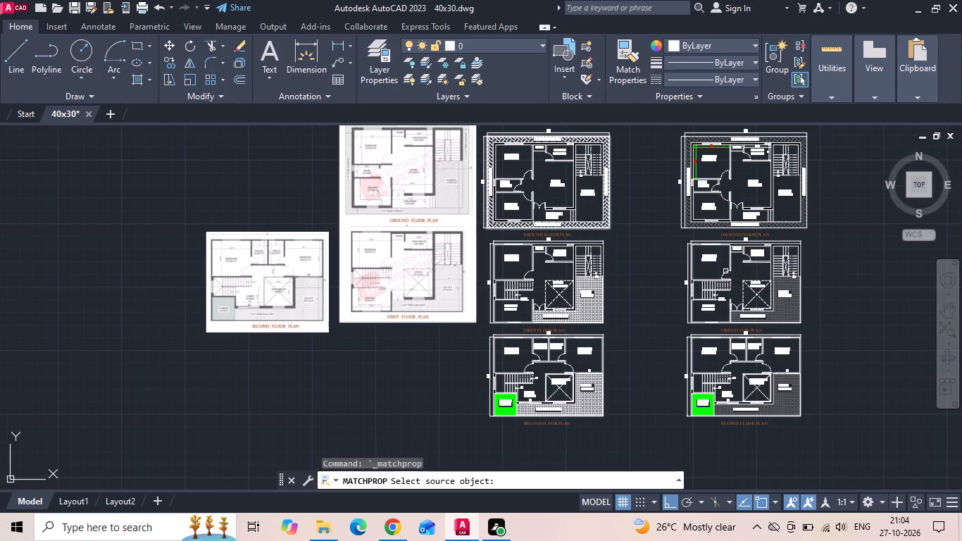
click(782, 406)
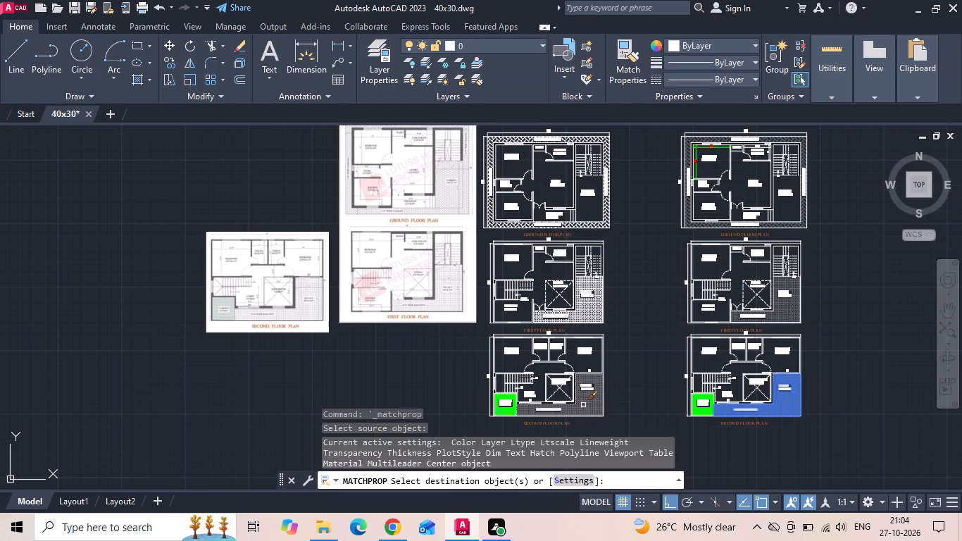
click(583, 405)
click(588, 313)
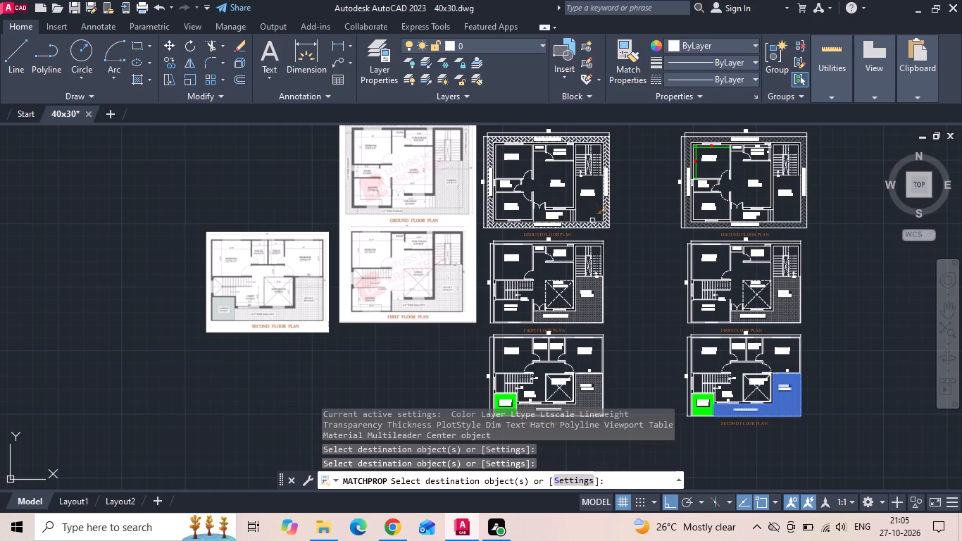
scroll(592, 222, up, 2)
click(592, 230)
scroll(687, 315, down, 1)
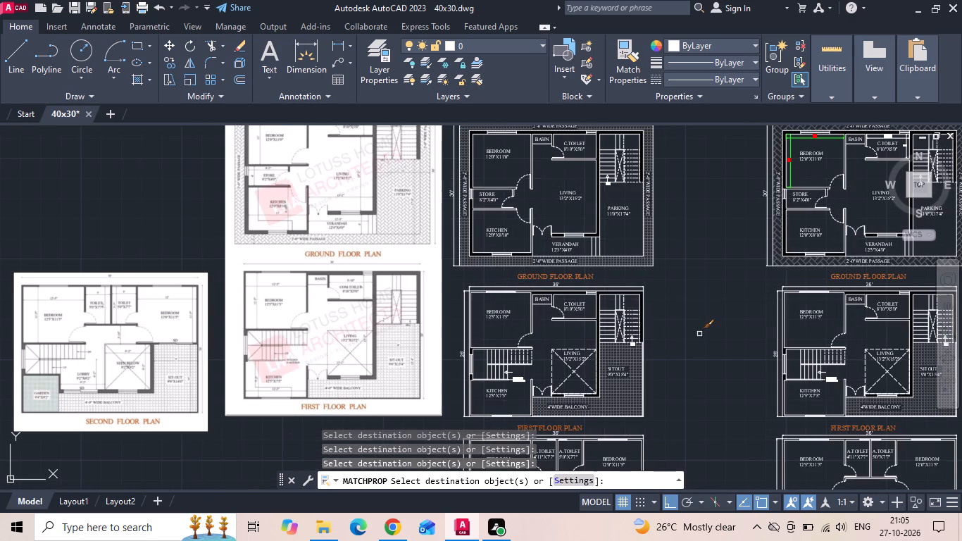
scroll(699, 334, down, 1)
key(Escape)
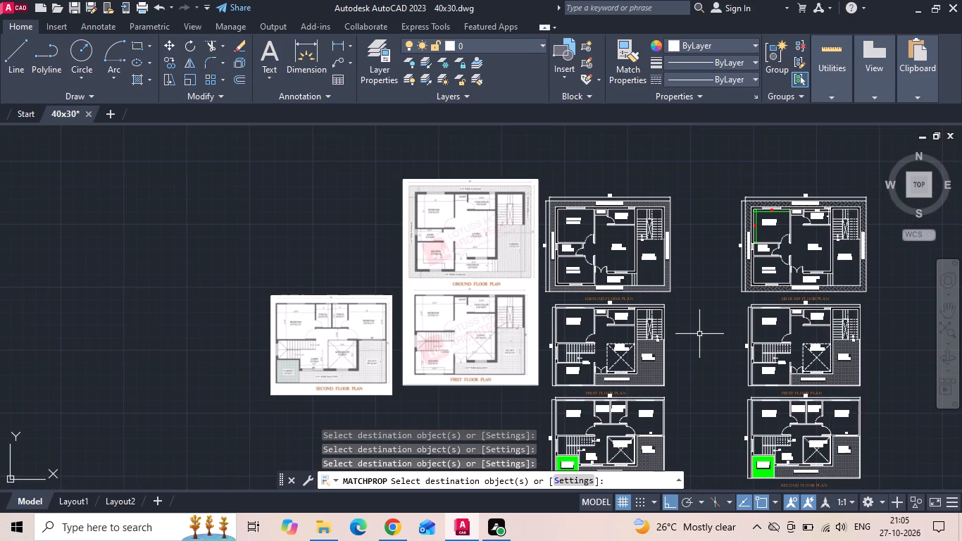
Hatch the PARKING area of the original ground floor plan with the ANGLE pattern in dark grey 99,100,102.
text(H)
key(space)
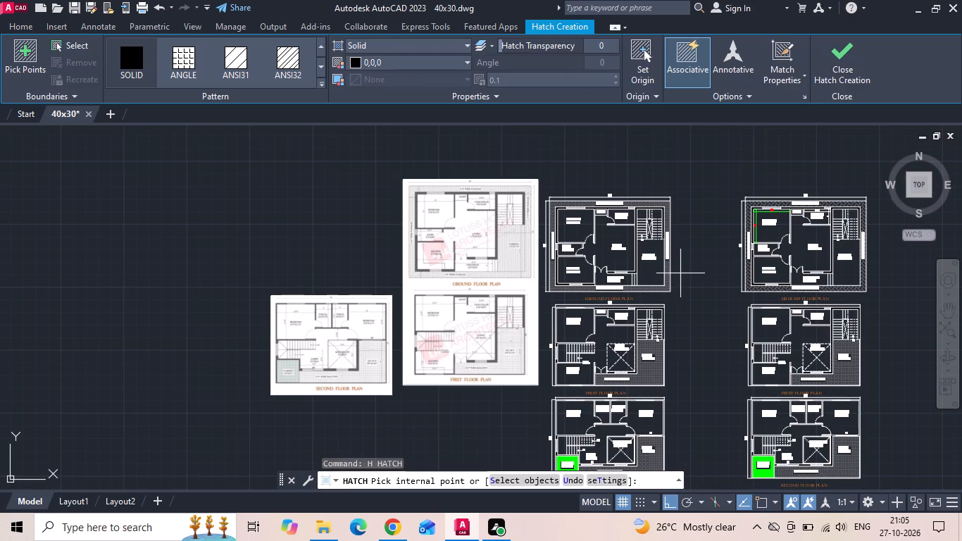
scroll(680, 273, up, 2)
click(194, 54)
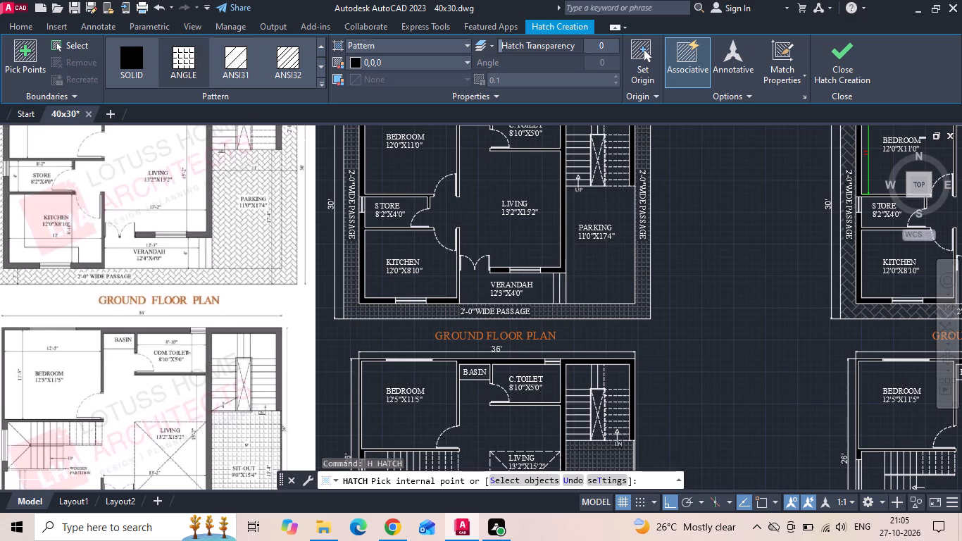
click(607, 266)
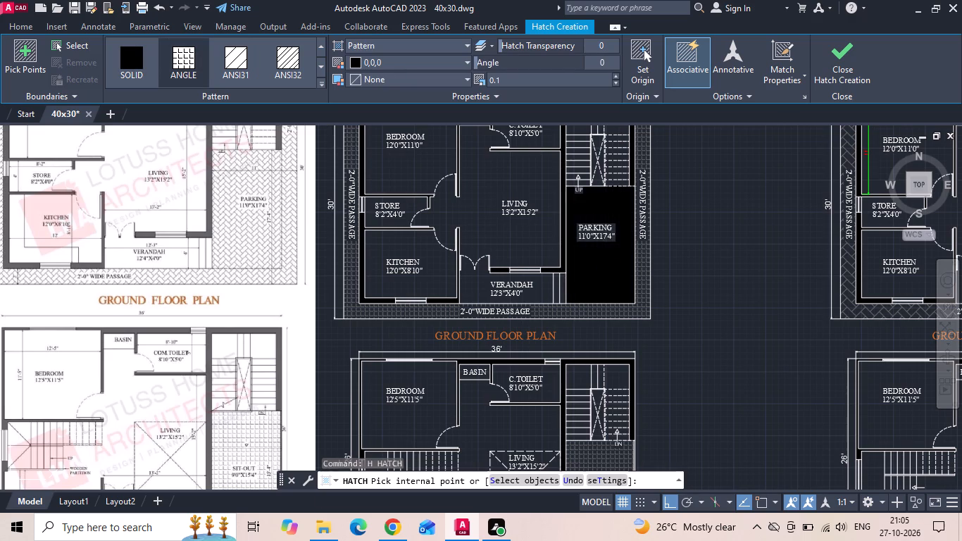
click(168, 67)
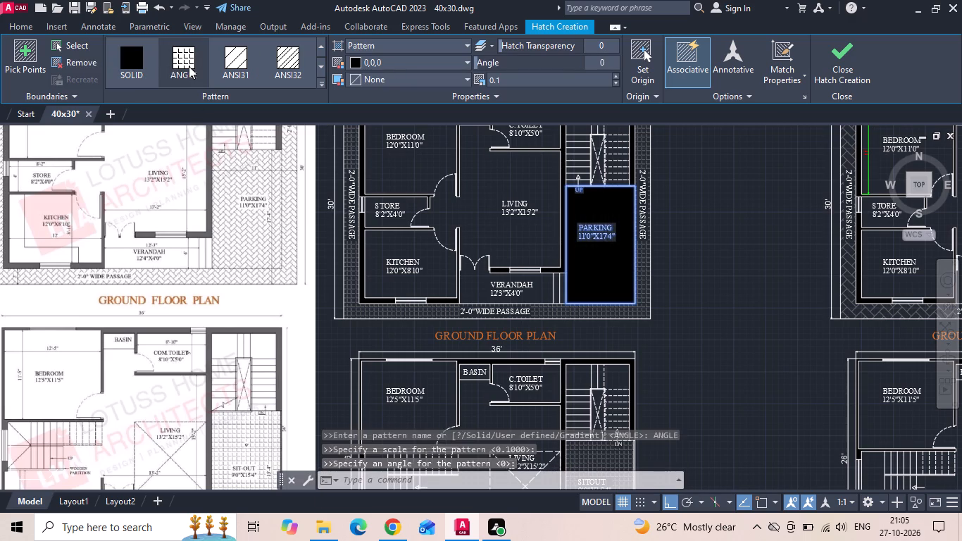
click(189, 66)
click(357, 61)
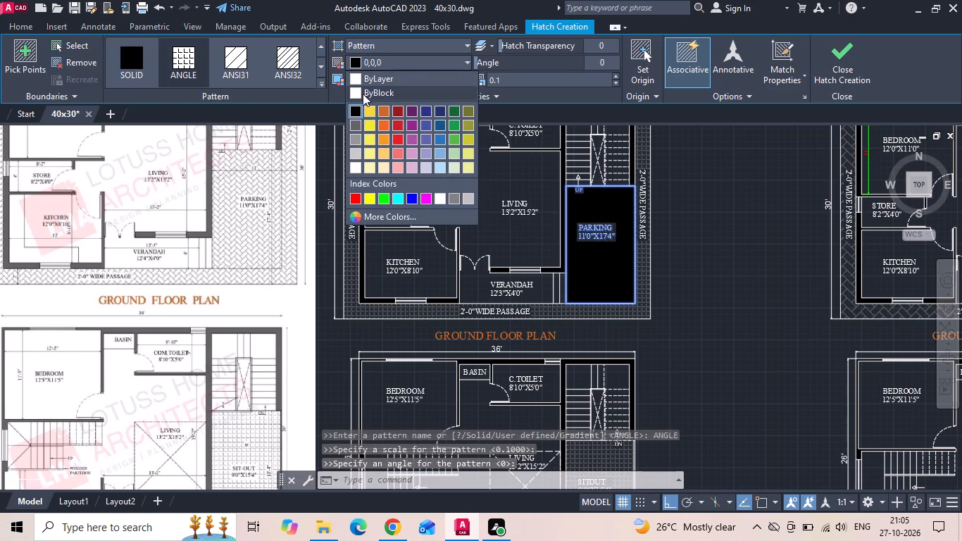
click(356, 123)
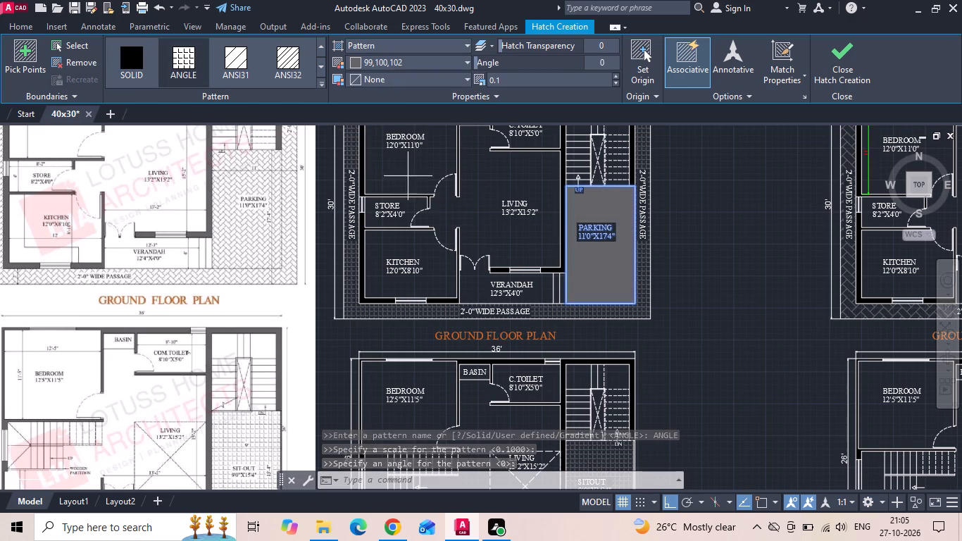
scroll(539, 278, down, 1)
key(space)
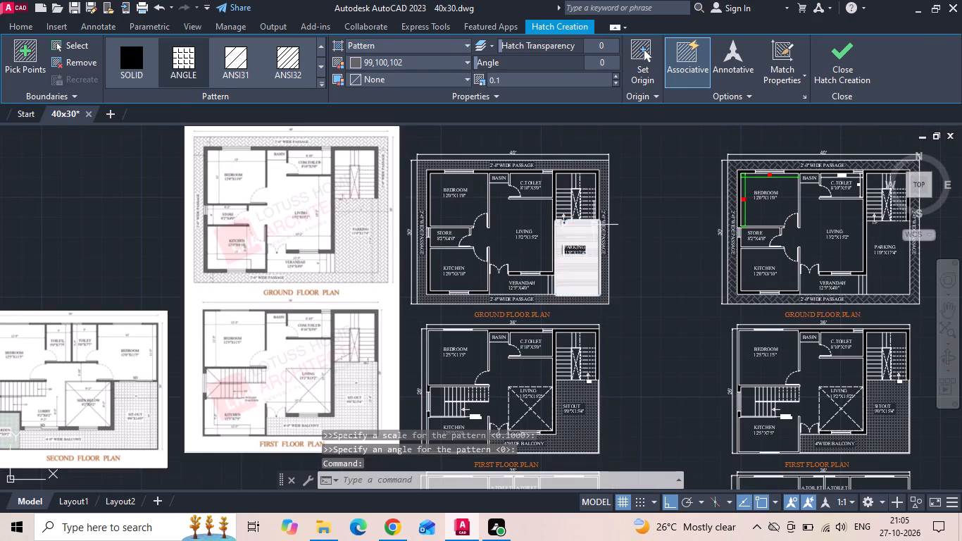
Match the passage hatch's properties onto the PARKING hatch in the original ground floor plan.
click(635, 79)
scroll(594, 217, up, 1)
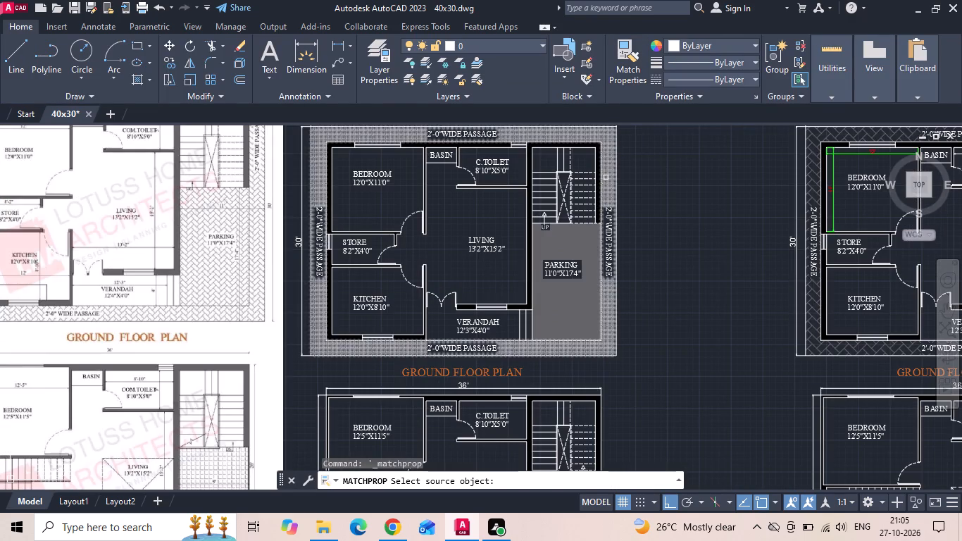
click(606, 177)
click(582, 253)
key(Escape)
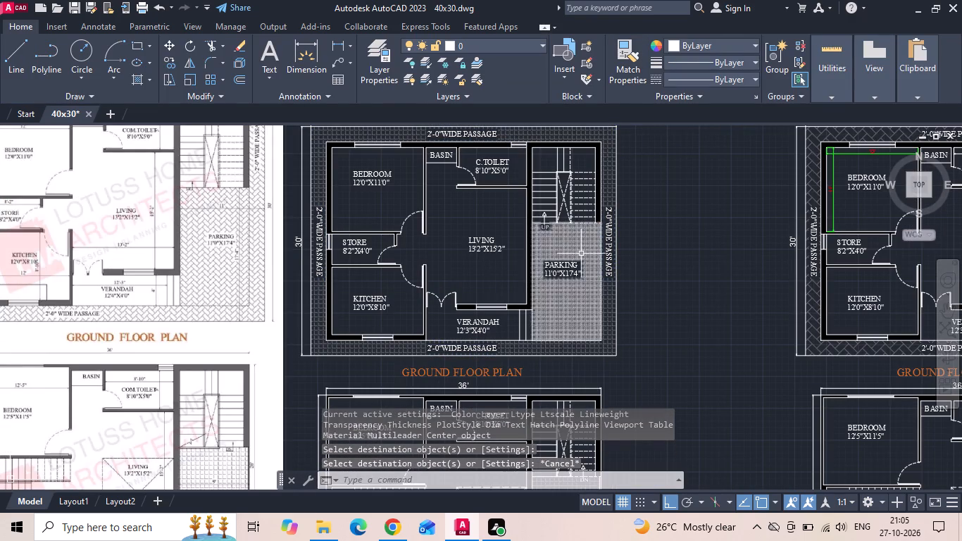
Copy the PARKING hatch from its lower outer corner to the same corner of the copied ground floor plan's parking area.
click(581, 254)
right_click(581, 254)
click(608, 273)
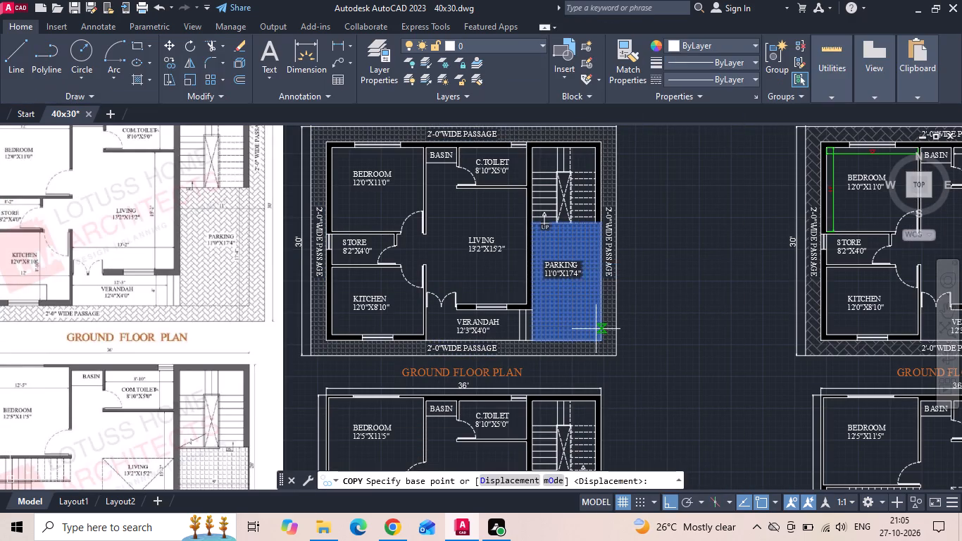
scroll(585, 406, up, 2)
click(620, 240)
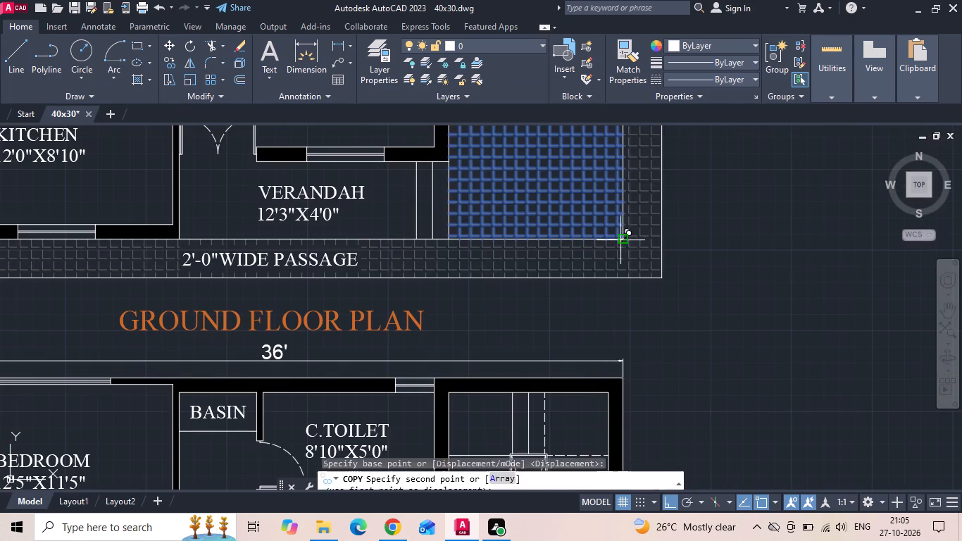
scroll(328, 282, down, 3)
scroll(692, 288, up, 3)
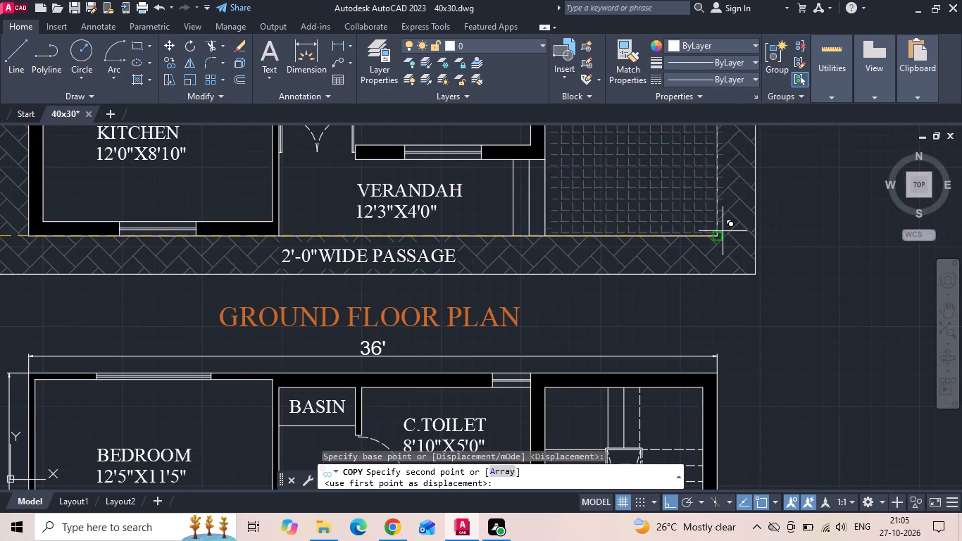
click(720, 237)
key(Escape)
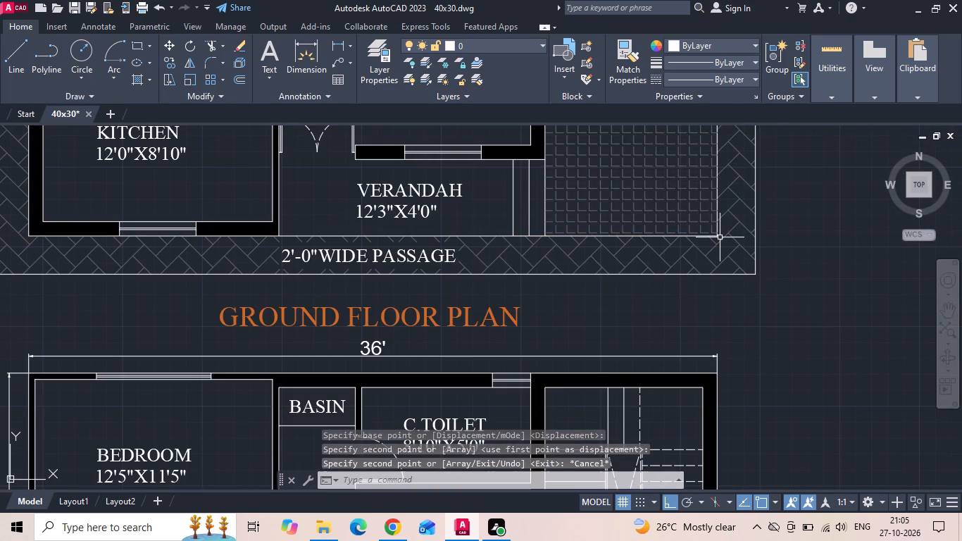
Save the drawing.
key(ctrl+s)
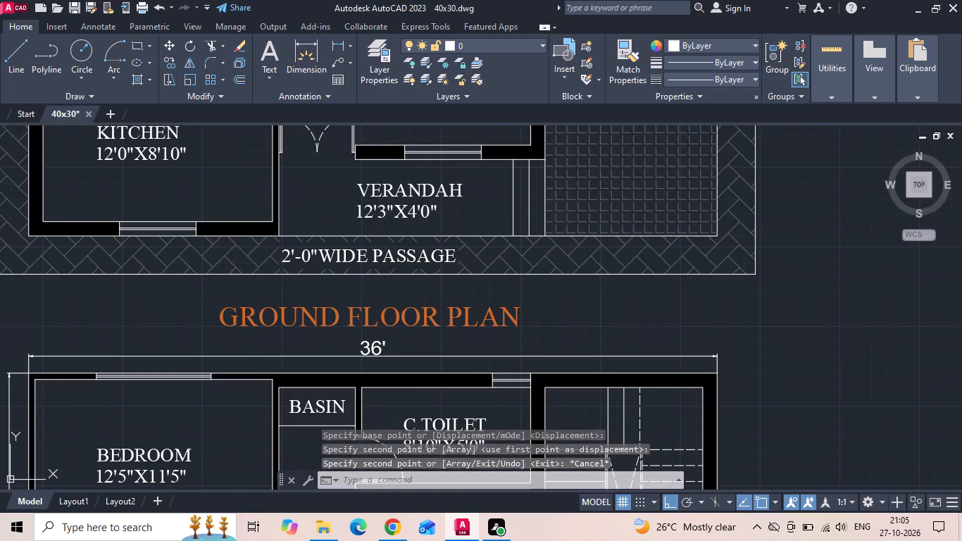
Delete the two white dimensions inside the C.TOILET of the copied ground floor plan.
scroll(446, 371, down, 3)
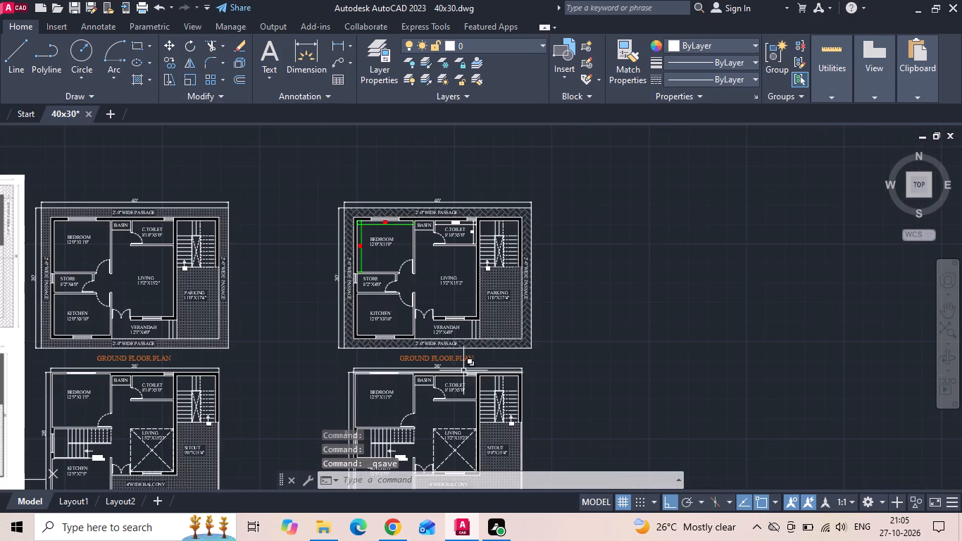
middle_drag(463, 379, 493, 215)
middle_drag(218, 209, 208, 325)
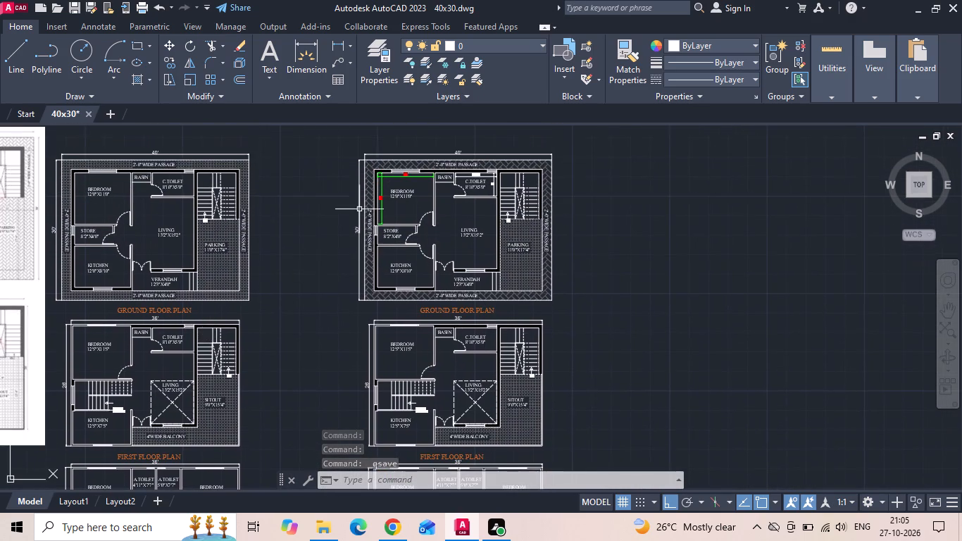
scroll(437, 173, up, 3)
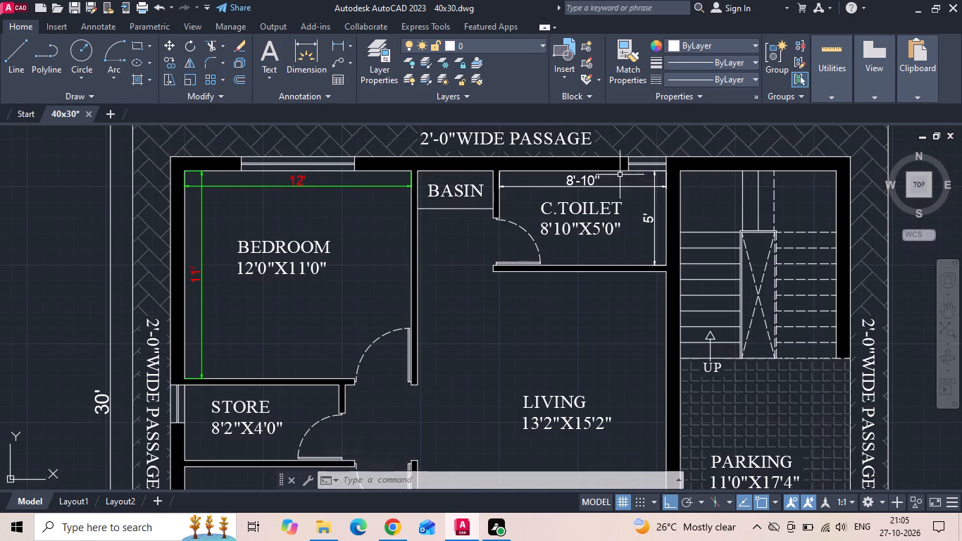
scroll(661, 179, up, 1)
click(661, 179)
click(643, 205)
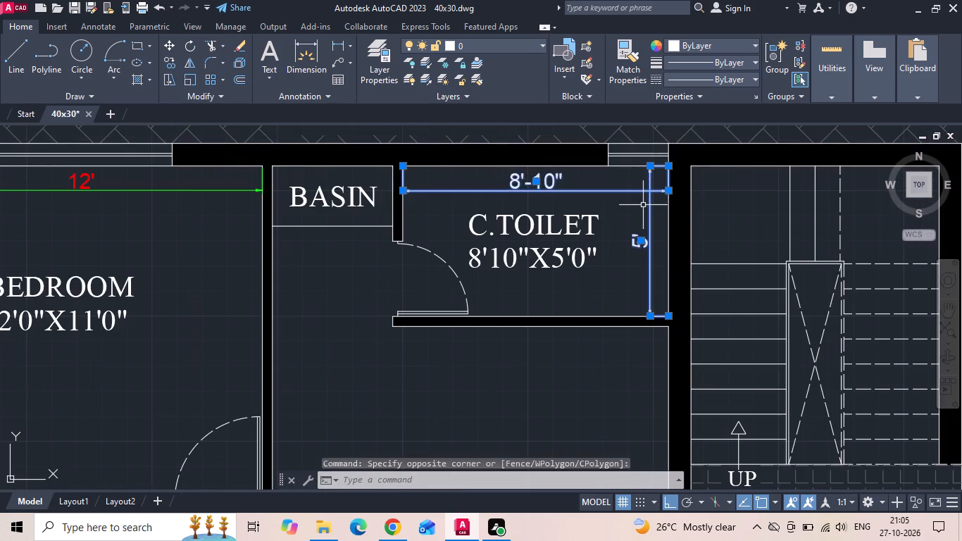
key(Delete)
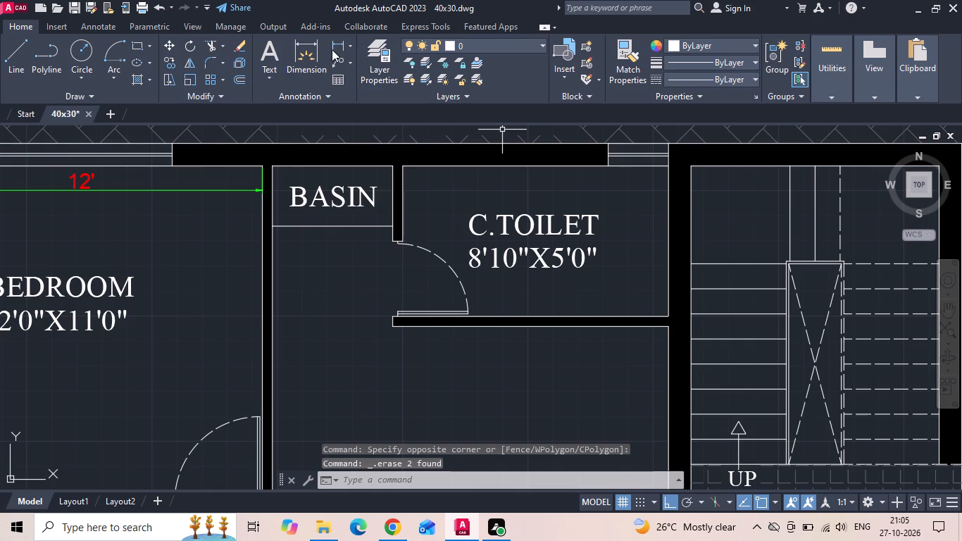
Add linear dimensions for the C.TOILET's inner width along its top wall and depth along its staircase-side wall.
click(335, 46)
click(406, 170)
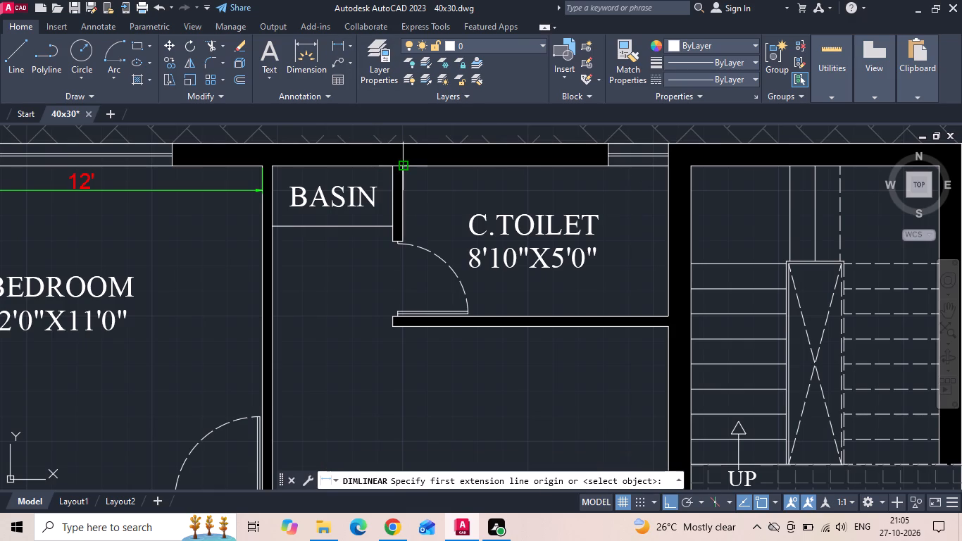
click(670, 168)
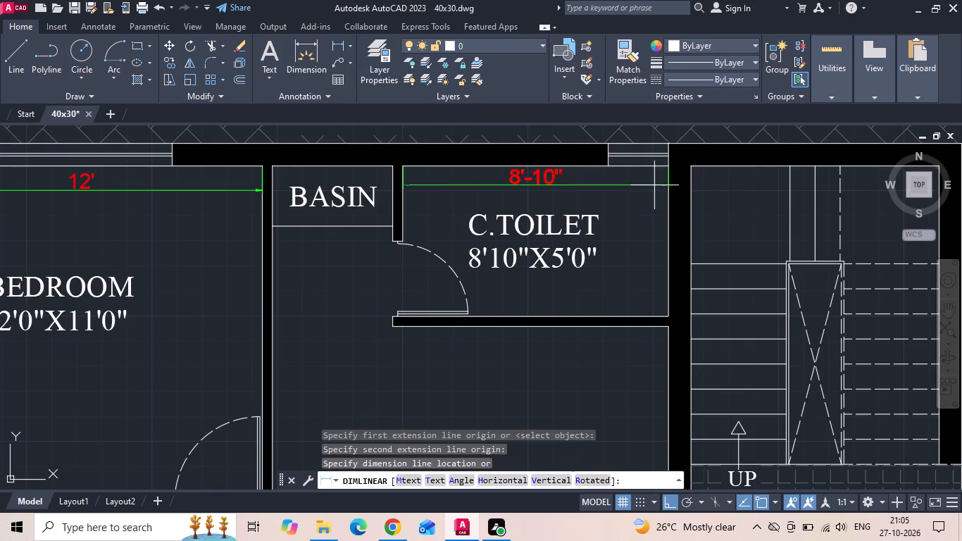
click(654, 188)
key(space)
click(665, 166)
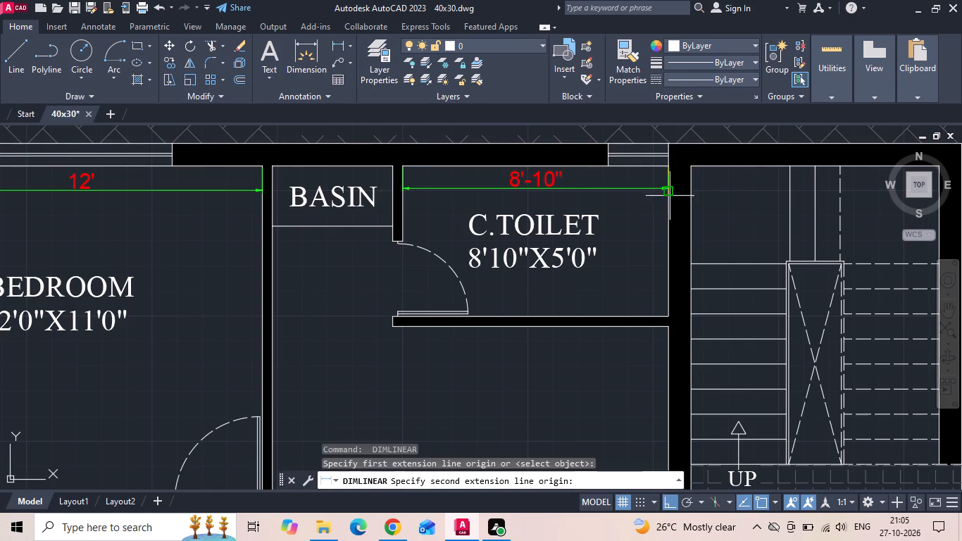
click(668, 318)
click(656, 303)
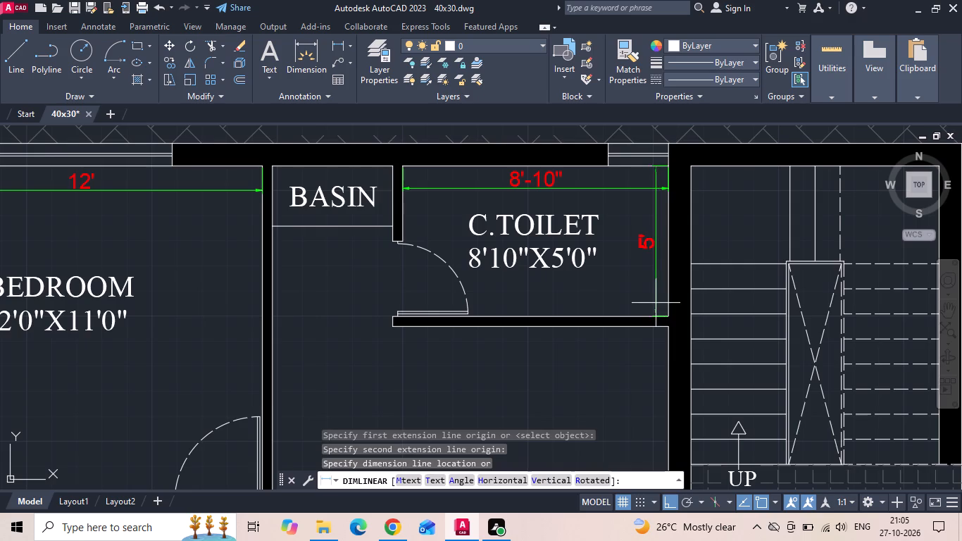
Add linear dimensions for the STORE's inner depth beside the window wall and width along the bedroom wall.
scroll(593, 182, down, 2)
scroll(356, 359, up, 2)
key(space)
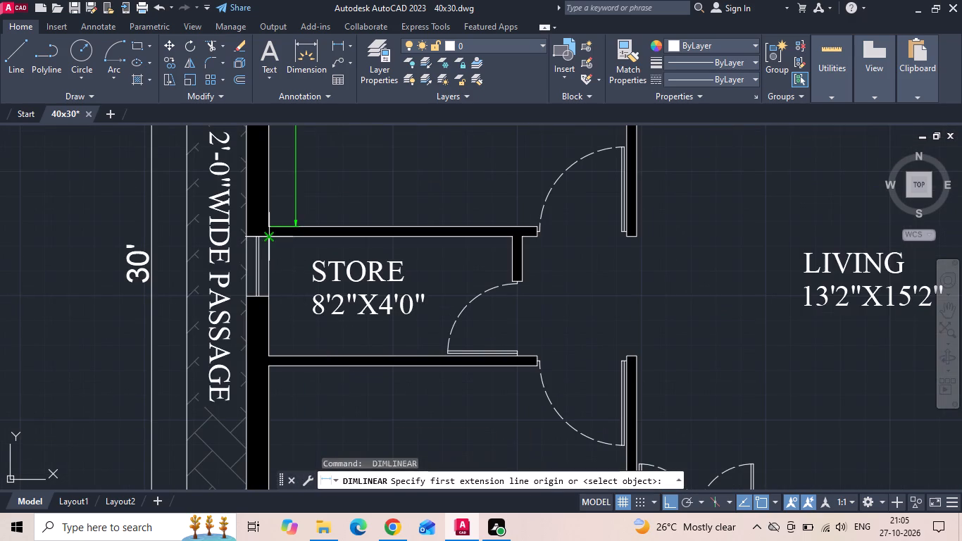
click(273, 235)
click(270, 356)
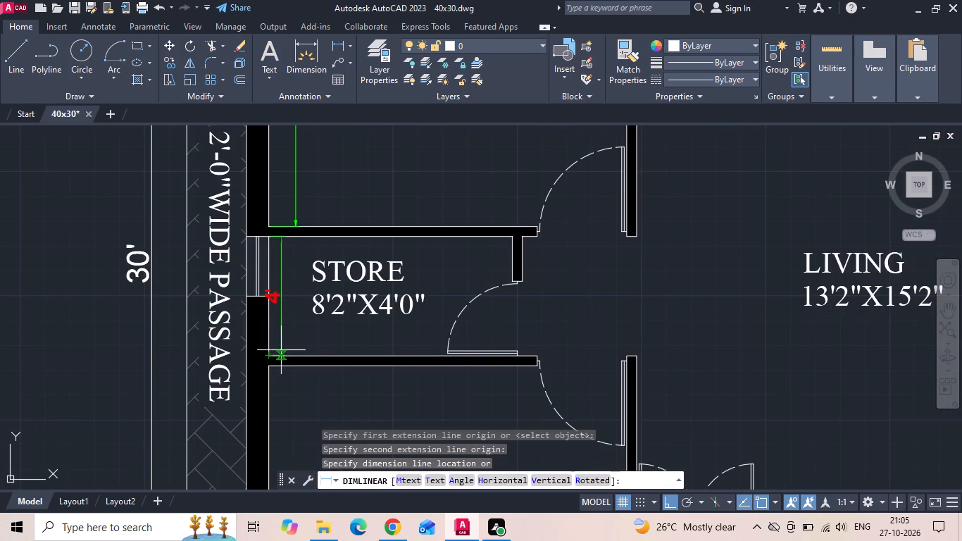
click(287, 350)
key(space)
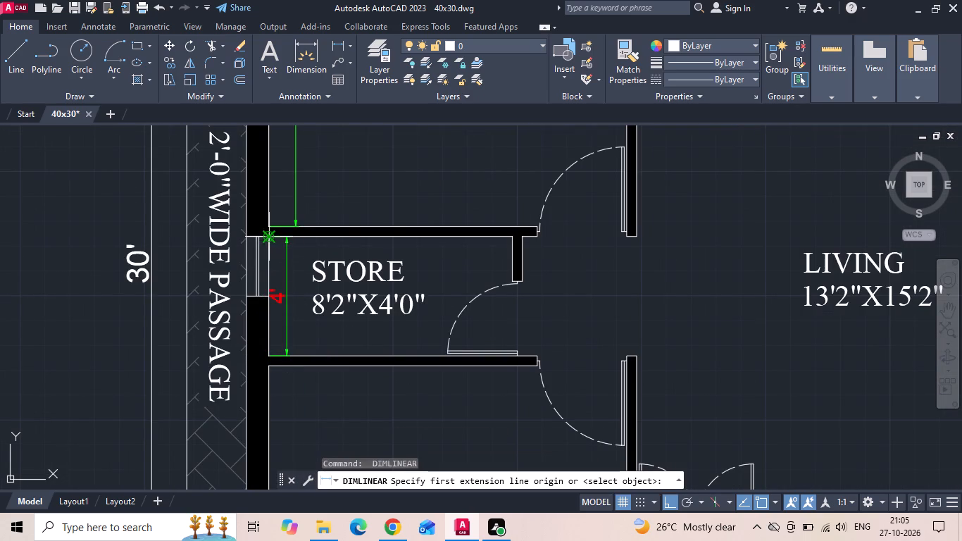
click(272, 240)
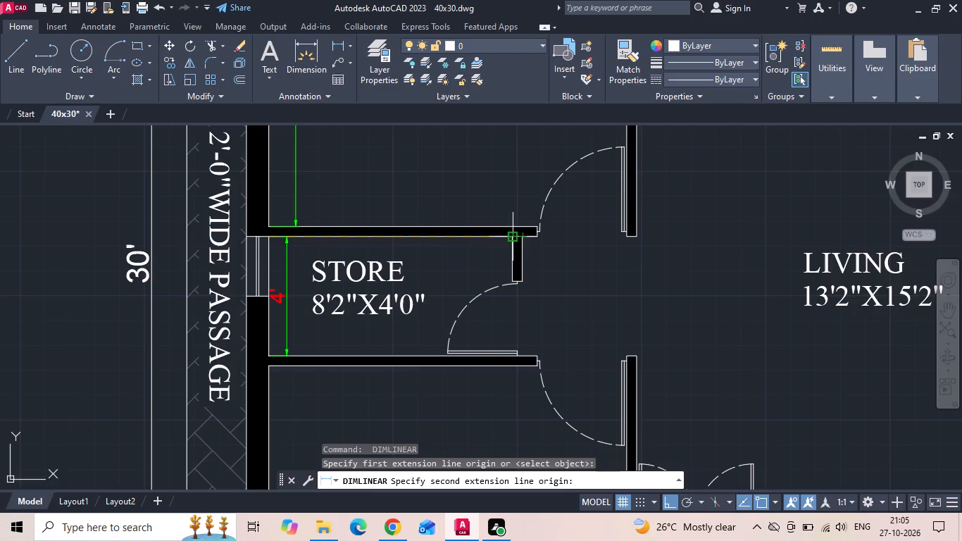
click(514, 240)
click(503, 255)
Add linear dimensions for the KITCHEN's inner depth along the outer side wall and width along the window wall.
middle_drag(503, 255, 494, 187)
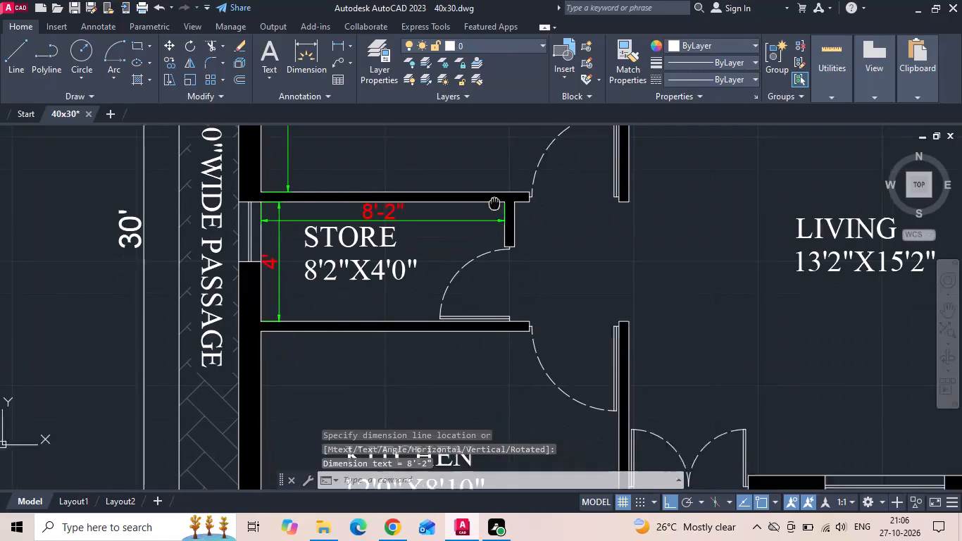
middle_drag(494, 187, 496, 166)
scroll(475, 223, down, 1)
key(space)
click(344, 259)
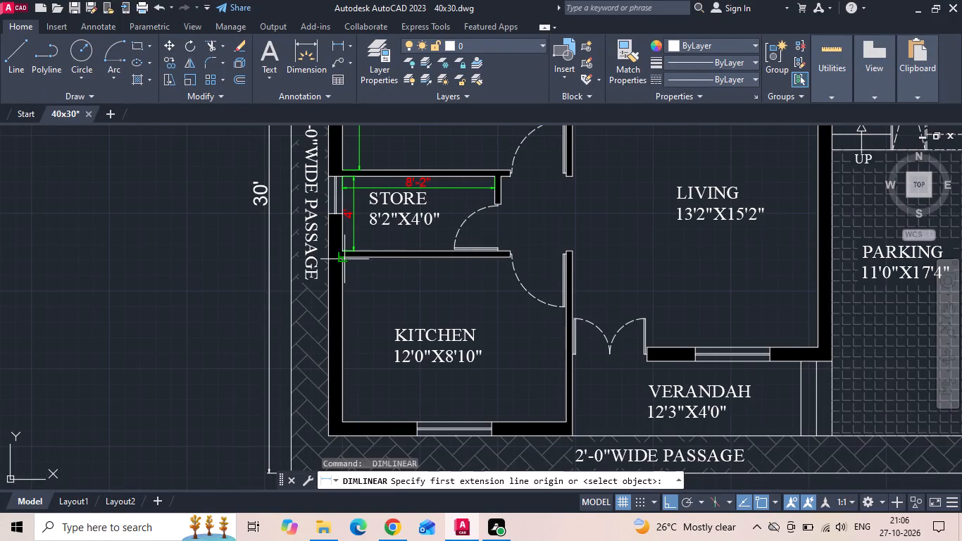
middle_drag(346, 403, 346, 376)
click(346, 394)
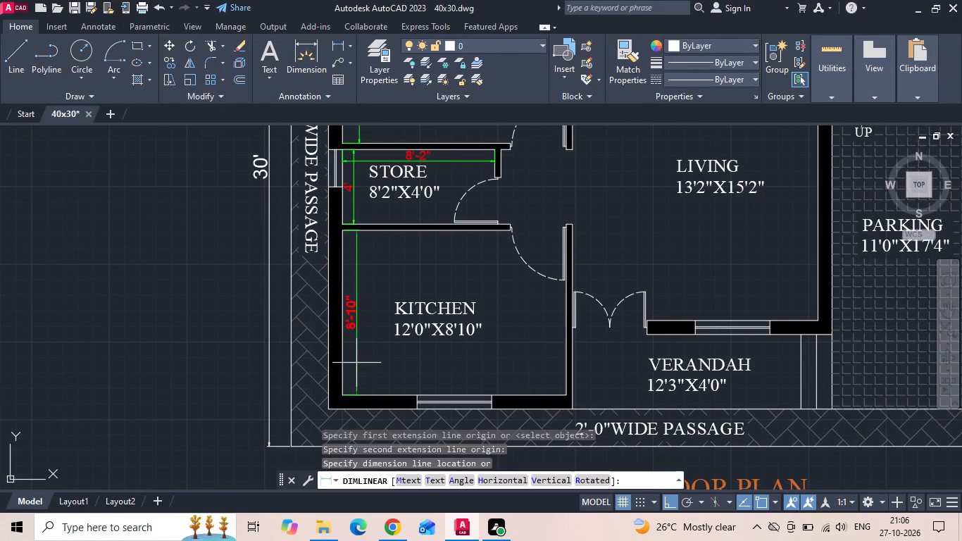
click(356, 363)
key(space)
click(346, 391)
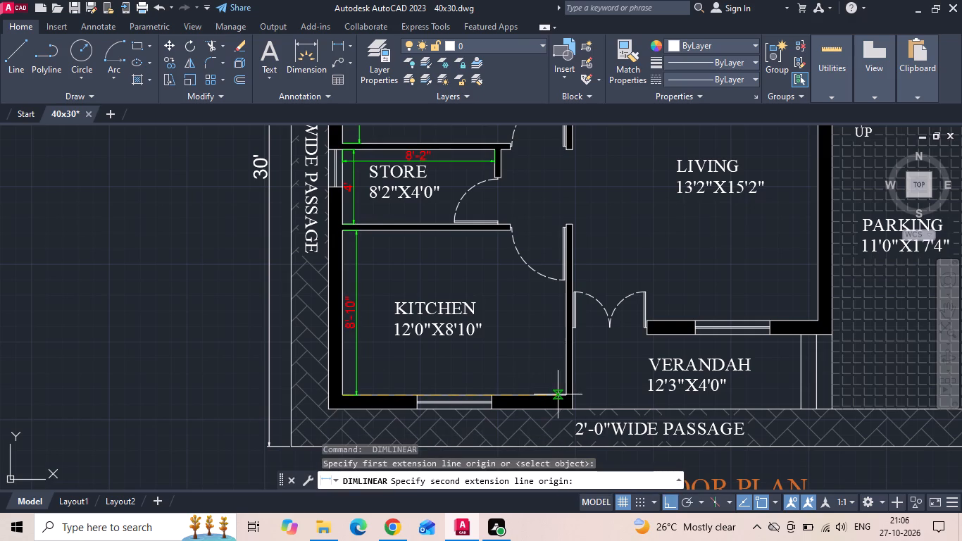
click(564, 397)
click(561, 381)
Add linear dimensions for the LIVING room's width just above the entrance door and depth along the parking-side wall.
middle_drag(595, 330, 392, 301)
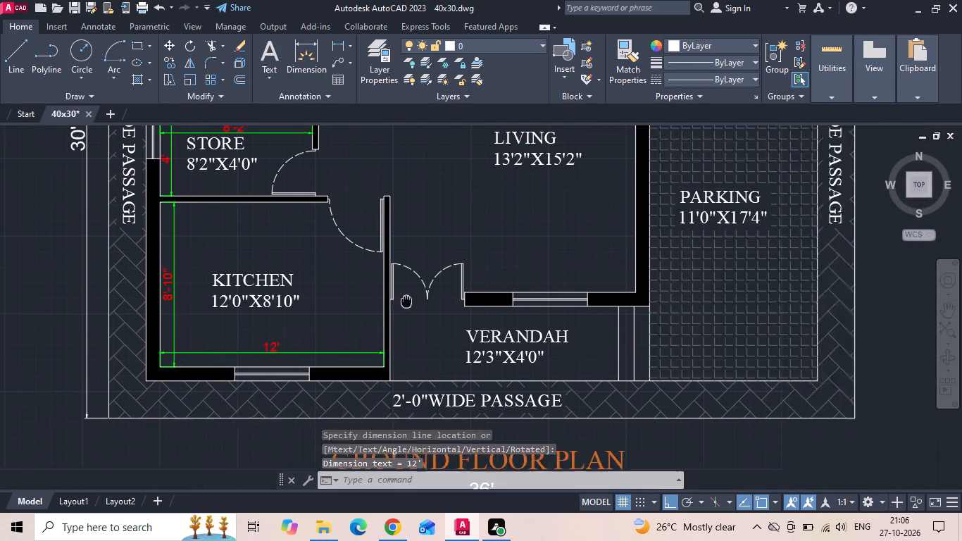
middle_drag(392, 301, 361, 307)
key(space)
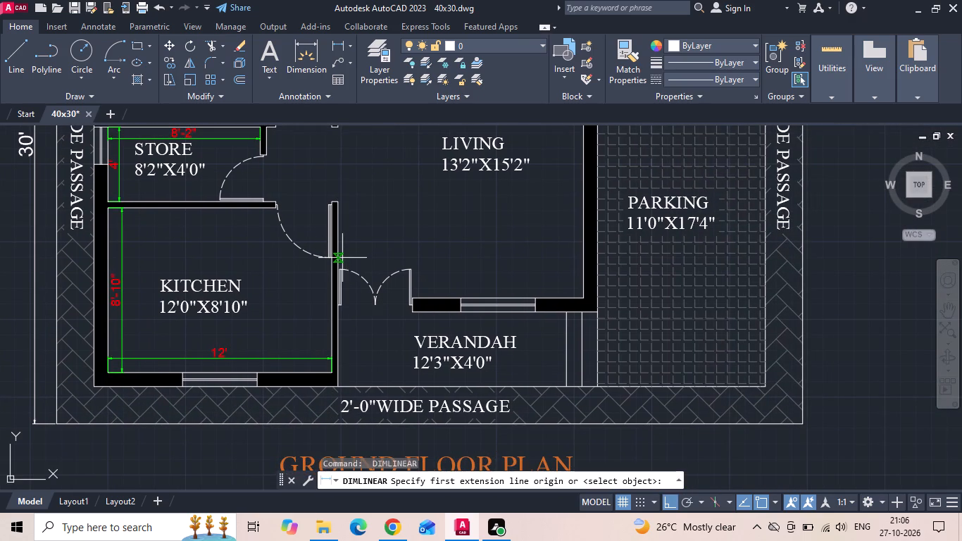
click(341, 258)
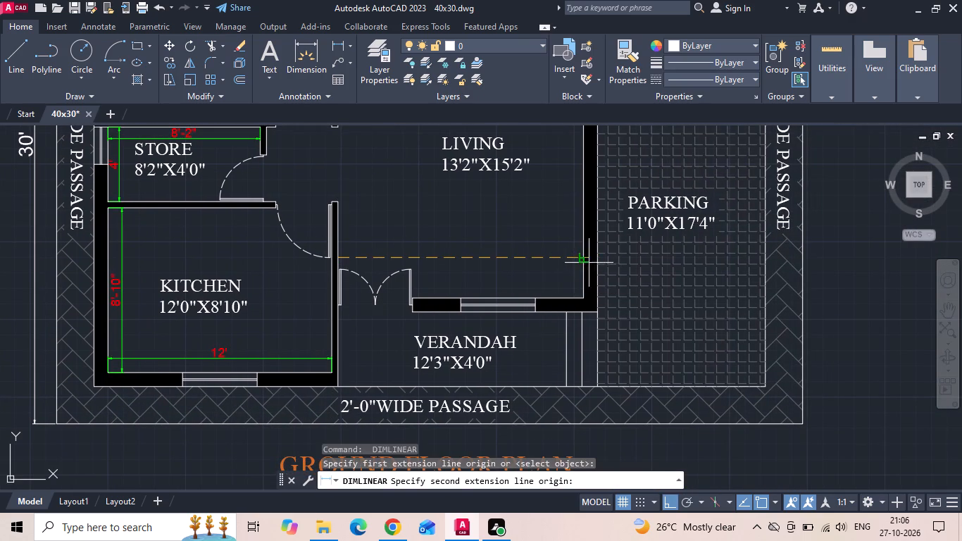
click(587, 262)
double_click(587, 262)
key(space)
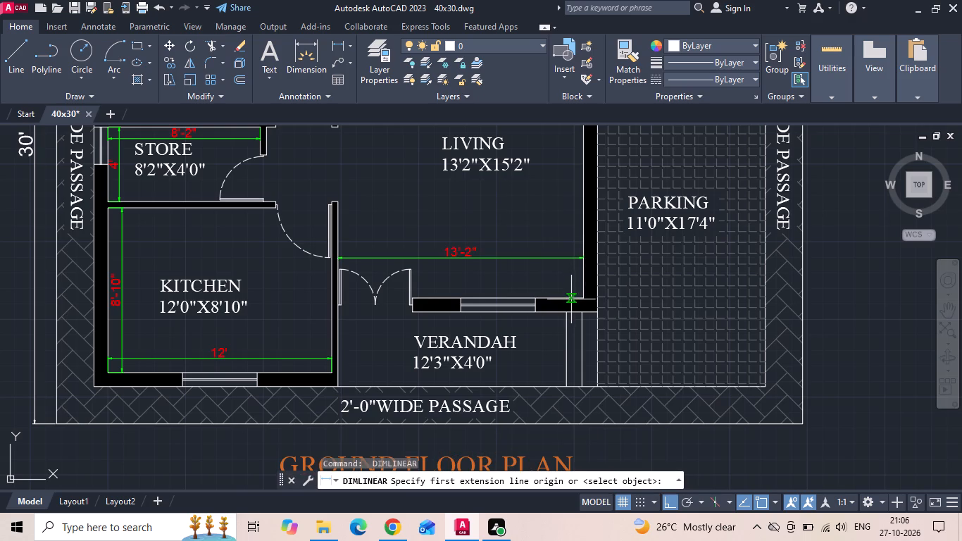
click(580, 300)
middle_drag(552, 233, 540, 290)
scroll(537, 302, down, 1)
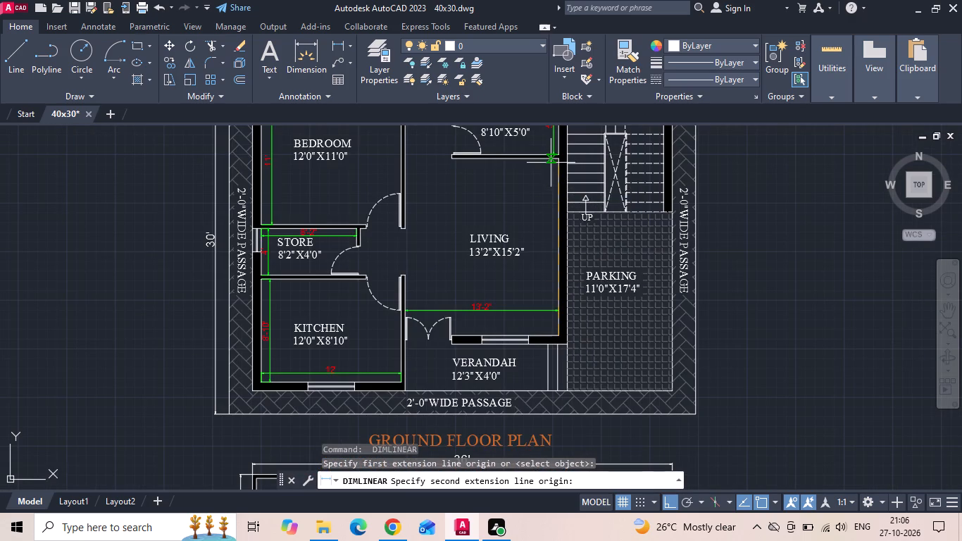
click(560, 162)
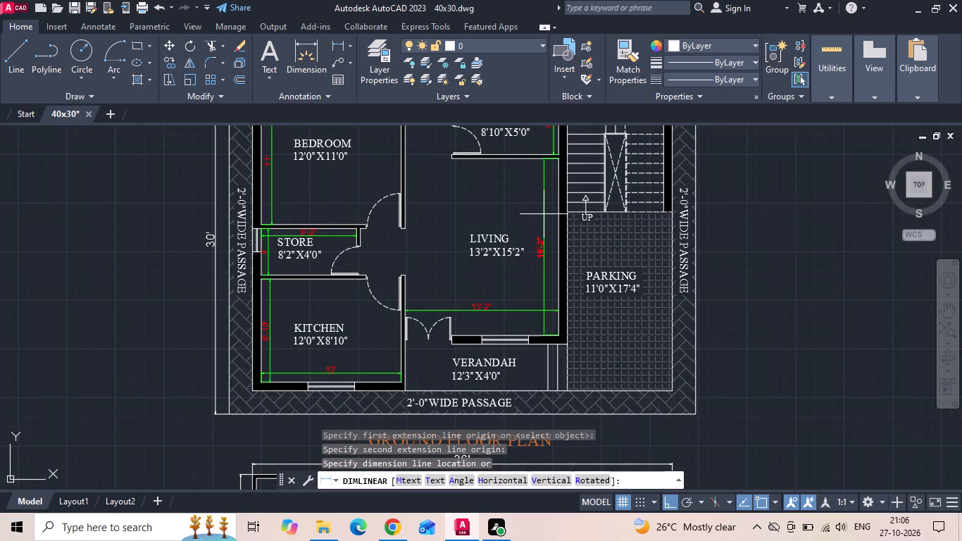
click(548, 222)
Save the drawing with the new room dimensions.
key(ctrl+s)
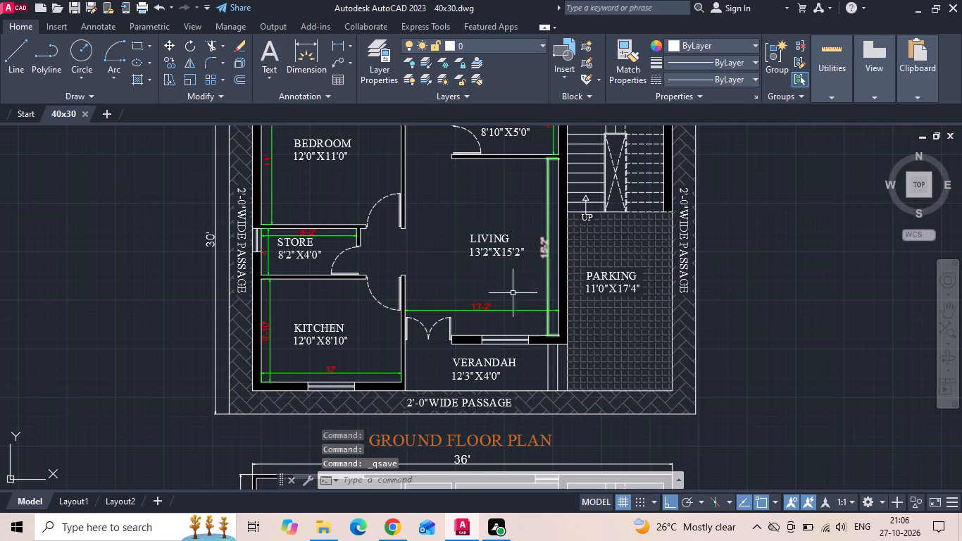
Add a linear dimension across the width of the passage below the KITCHEN, beside the passage label.
click(342, 48)
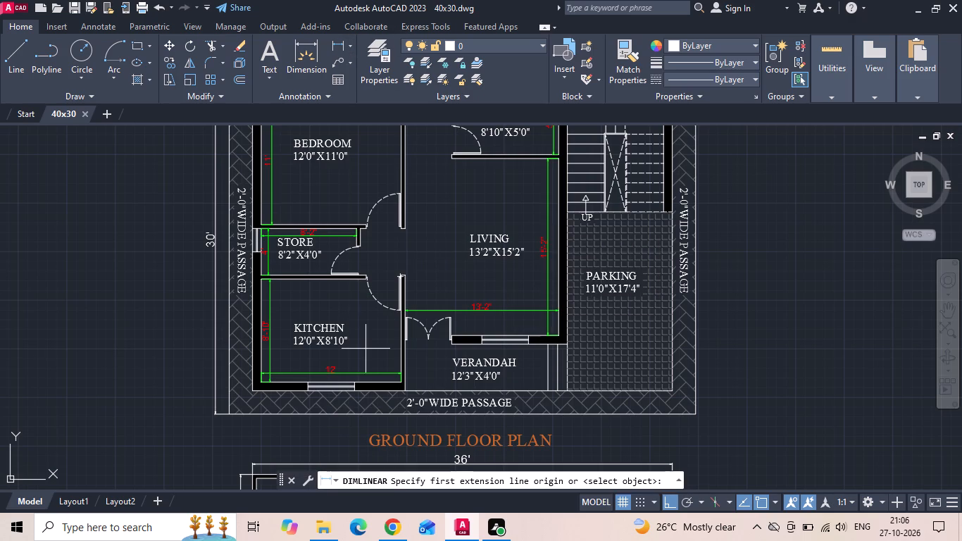
scroll(366, 349, up, 1)
middle_drag(366, 349, 397, 297)
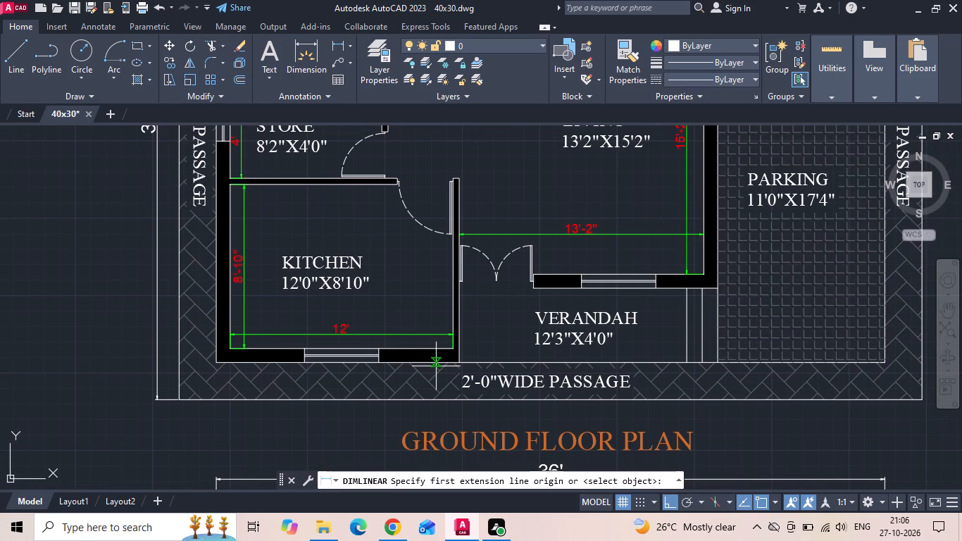
click(438, 363)
click(437, 399)
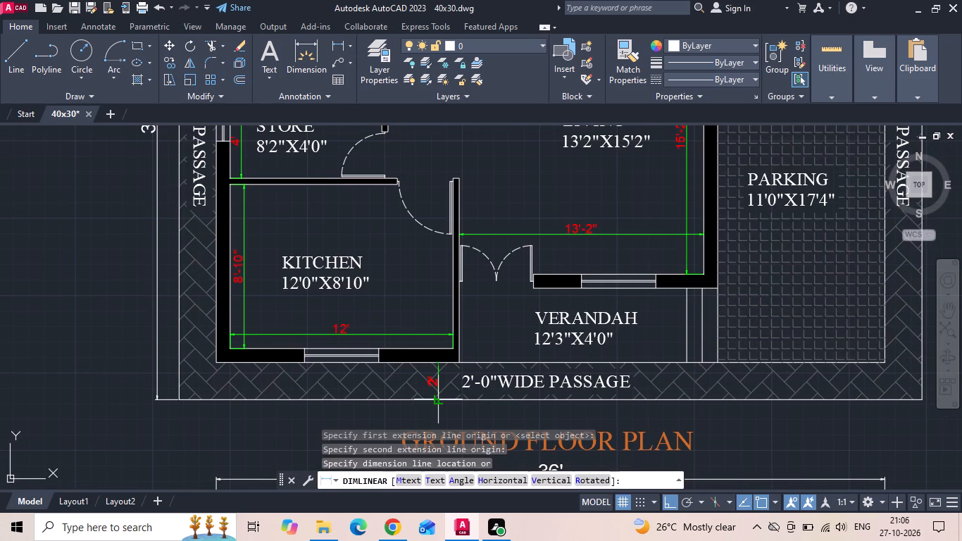
double_click(437, 399)
Add linear dimensions across the side passage next to the BEDROOM and the upper passage beside its label.
scroll(438, 399, down, 1)
scroll(362, 355, down, 1)
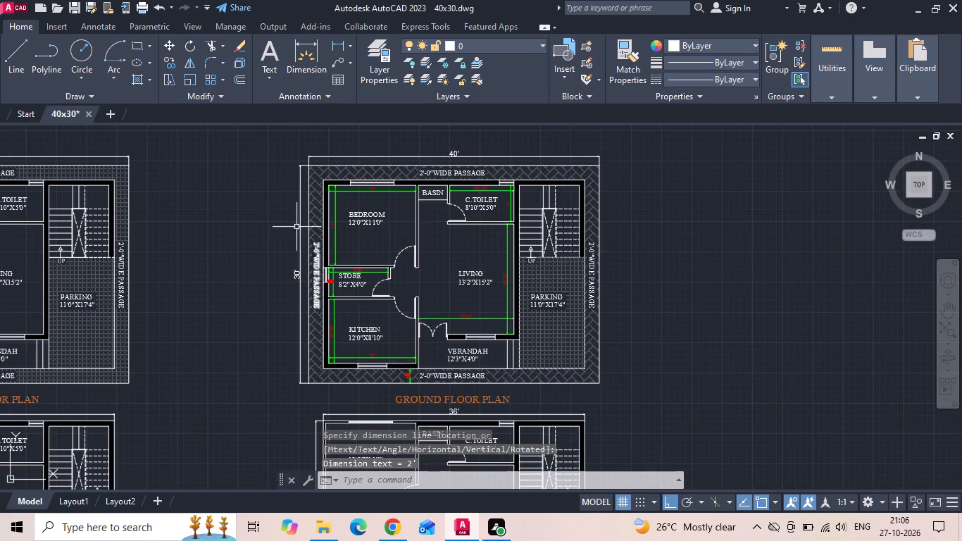
key(space)
scroll(291, 195, up, 2)
click(334, 275)
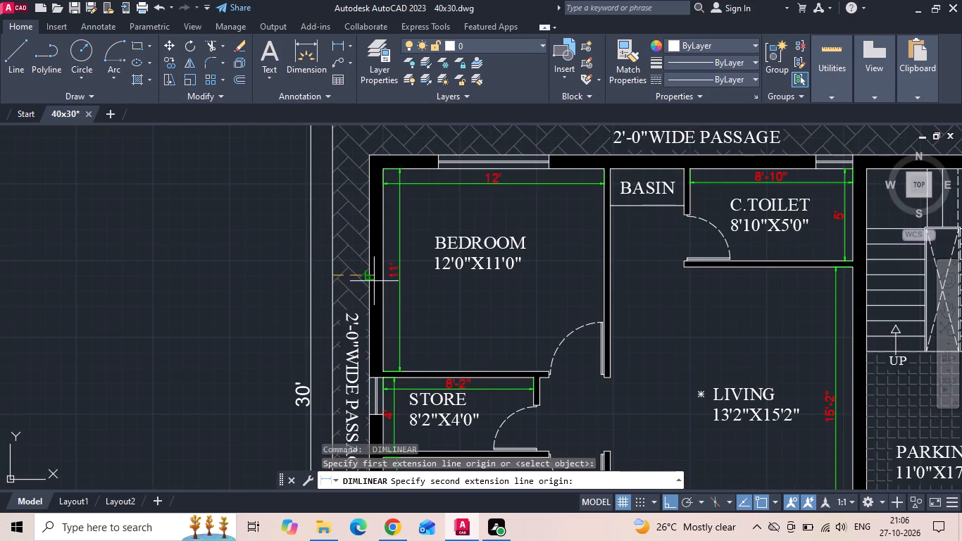
triple_click(371, 275)
scroll(343, 300, down, 2)
key(space)
scroll(473, 244, up, 2)
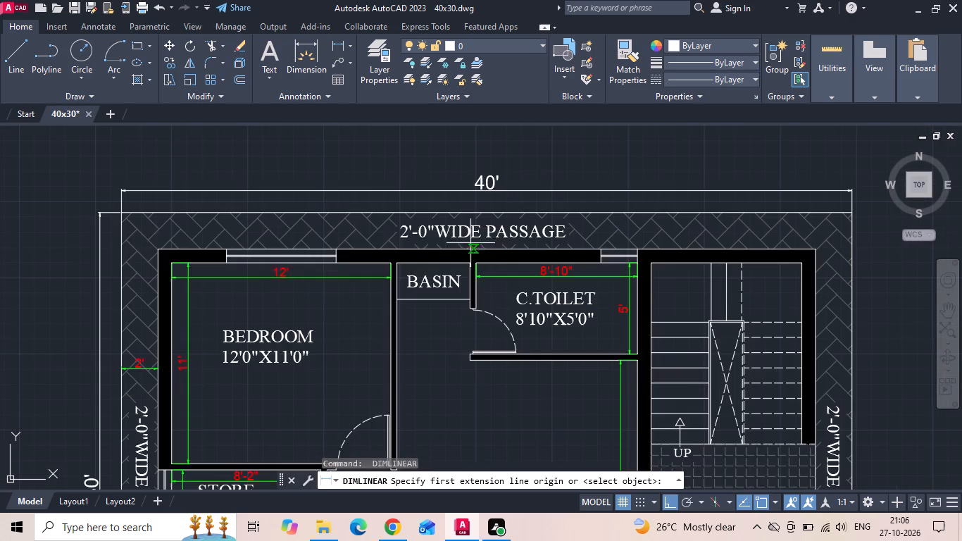
click(387, 246)
triple_click(386, 213)
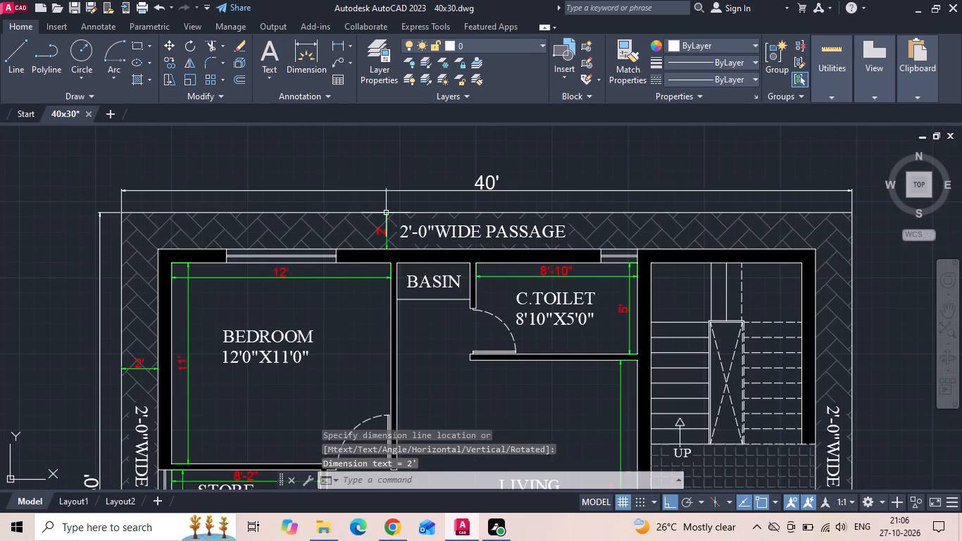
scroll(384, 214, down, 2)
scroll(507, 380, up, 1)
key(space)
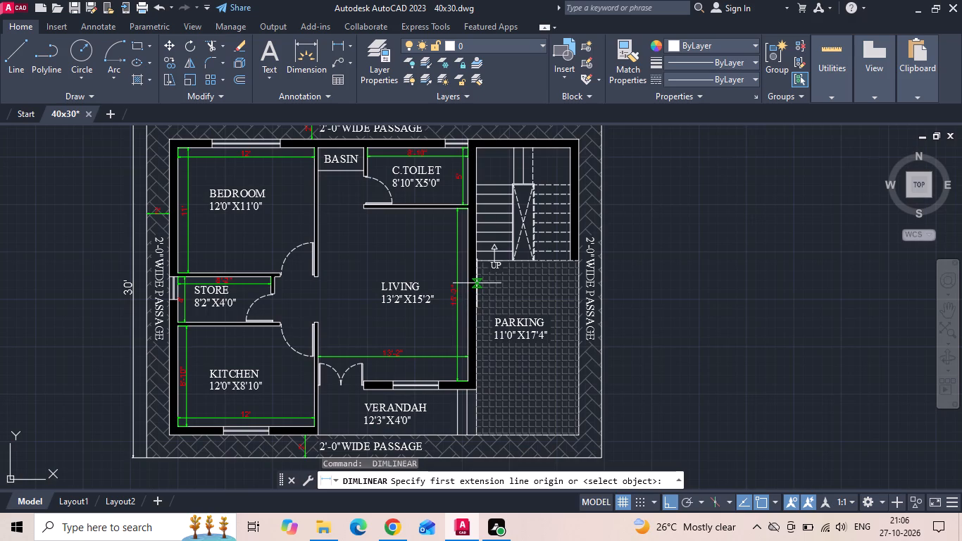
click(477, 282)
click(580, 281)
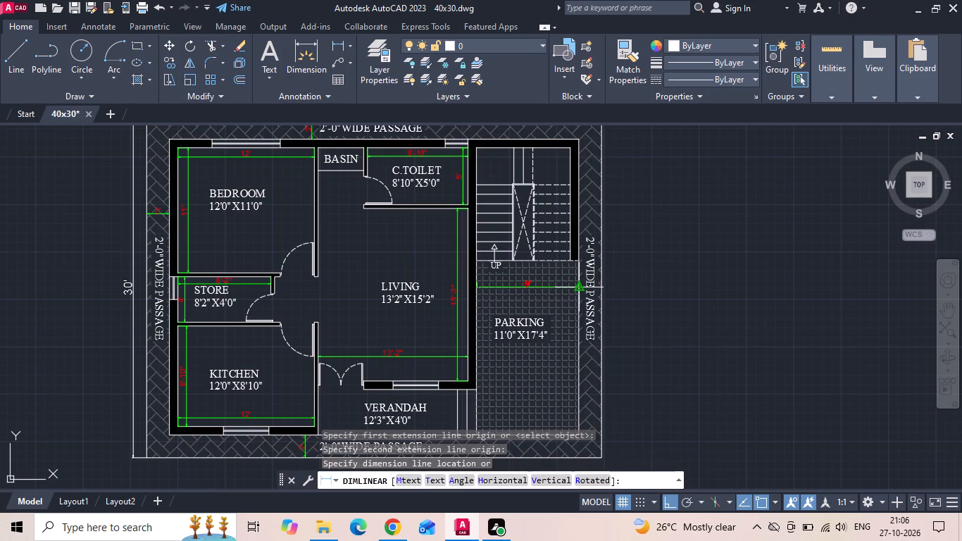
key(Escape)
Add linear dimensions for the PARKING area's width to the side passage's outer edge and its depth along the LIVING-side wall.
key(space)
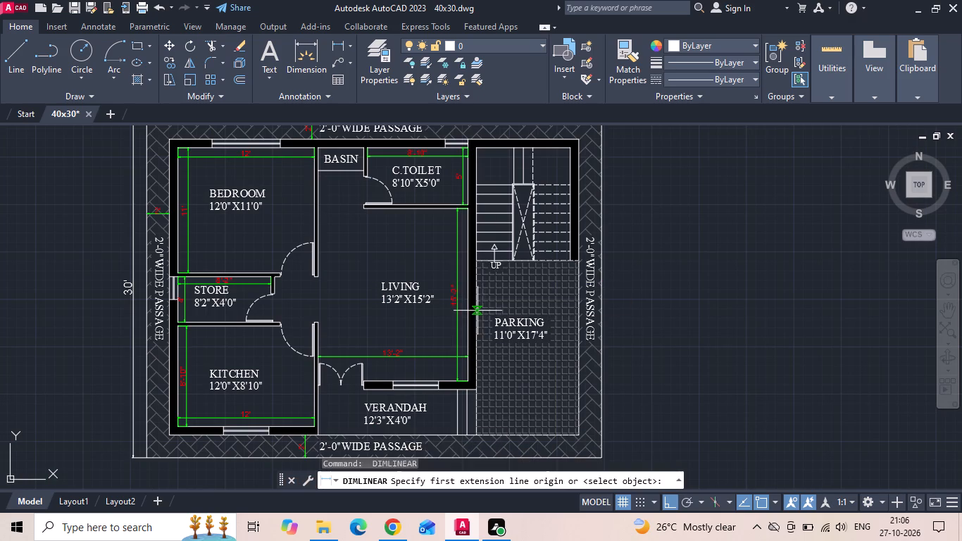
click(477, 310)
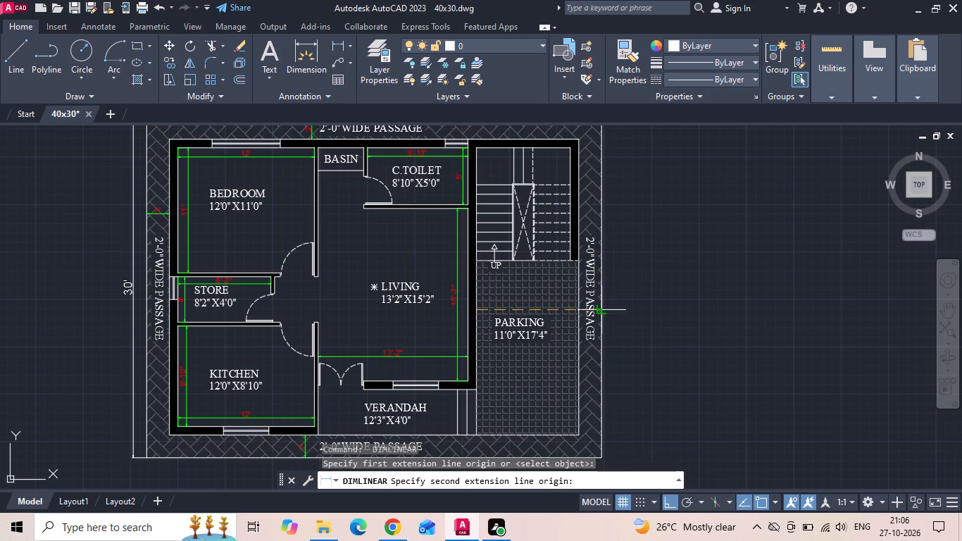
click(602, 309)
double_click(602, 309)
key(space)
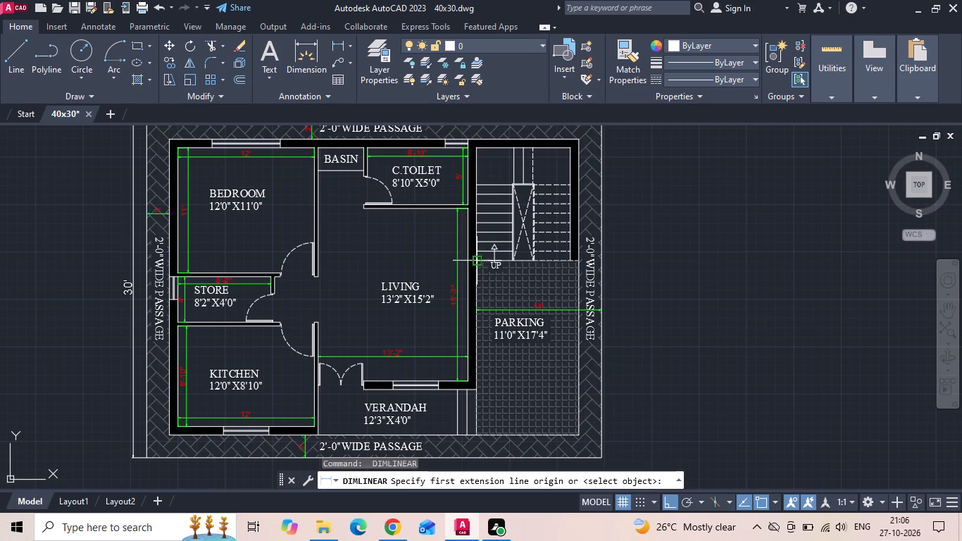
click(473, 259)
click(474, 432)
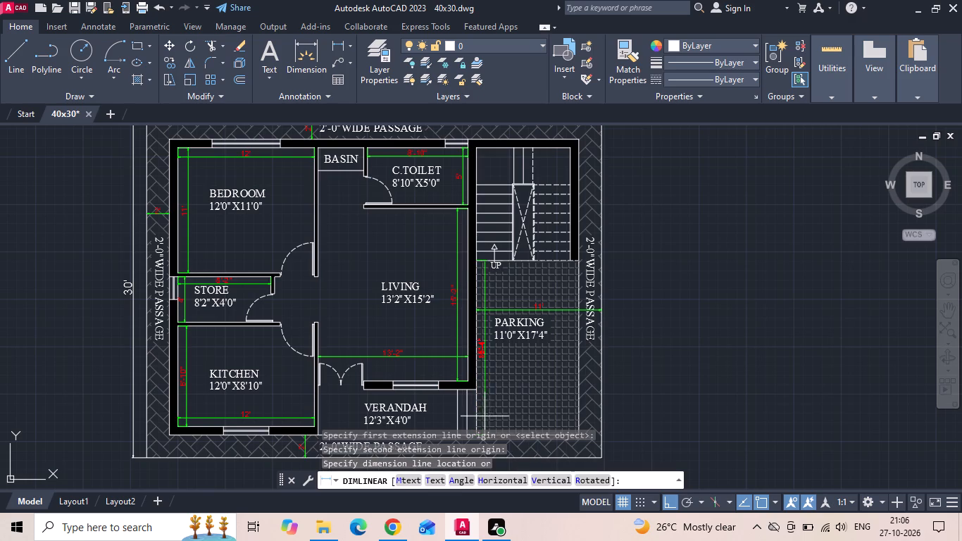
middle_drag(487, 412, 480, 341)
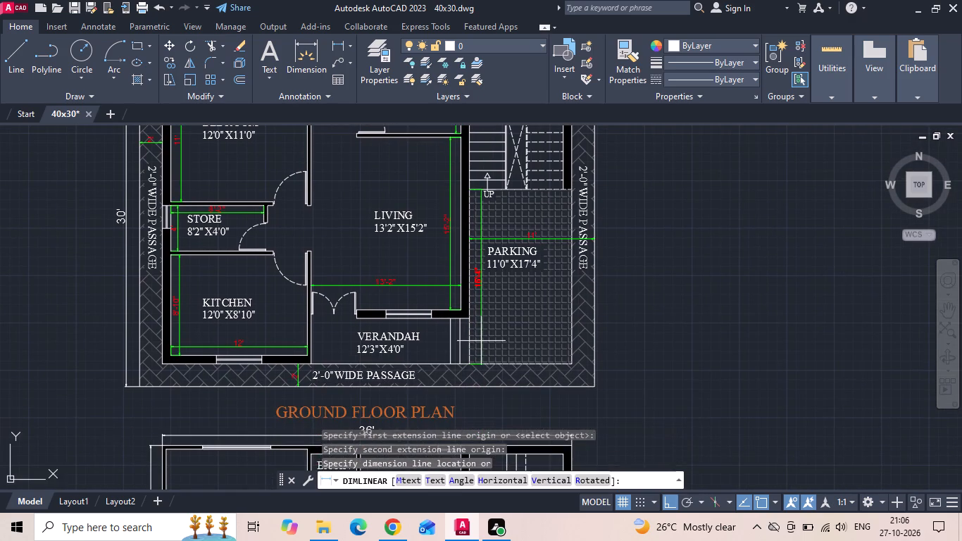
click(481, 341)
Stretch the lower end of the PARKING depth dimension to the outer edge of the 2'-0" wide passage.
scroll(481, 366, up, 2)
click(475, 358)
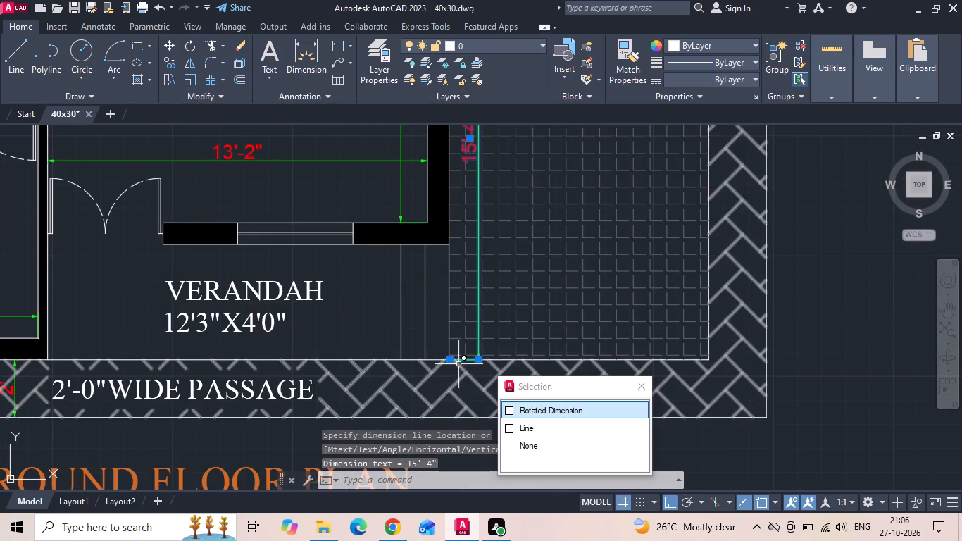
click(452, 361)
click(445, 415)
scroll(533, 375, down, 1)
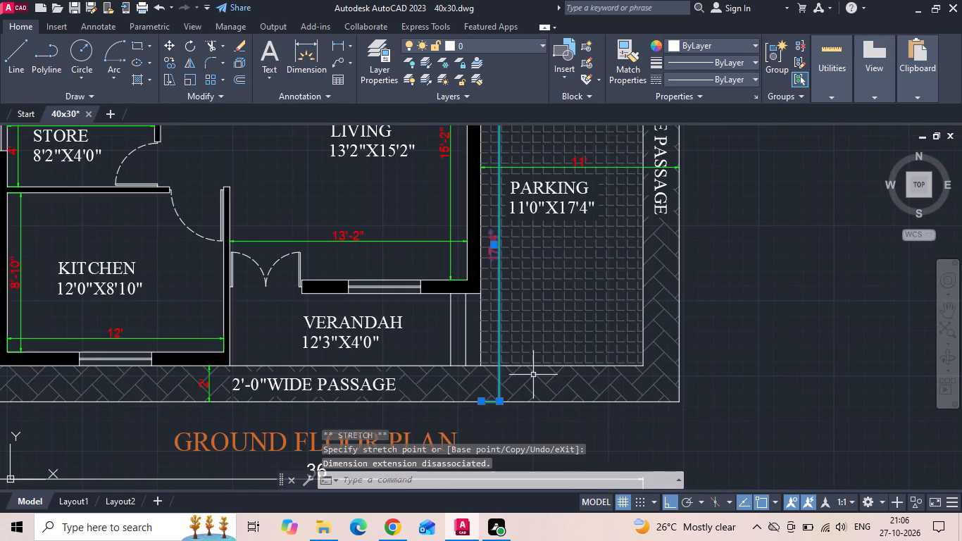
key(Escape)
Add a linear dimension for the VERANDAH's width just above its front edge, from the KITCHEN wall to the first step line.
click(334, 46)
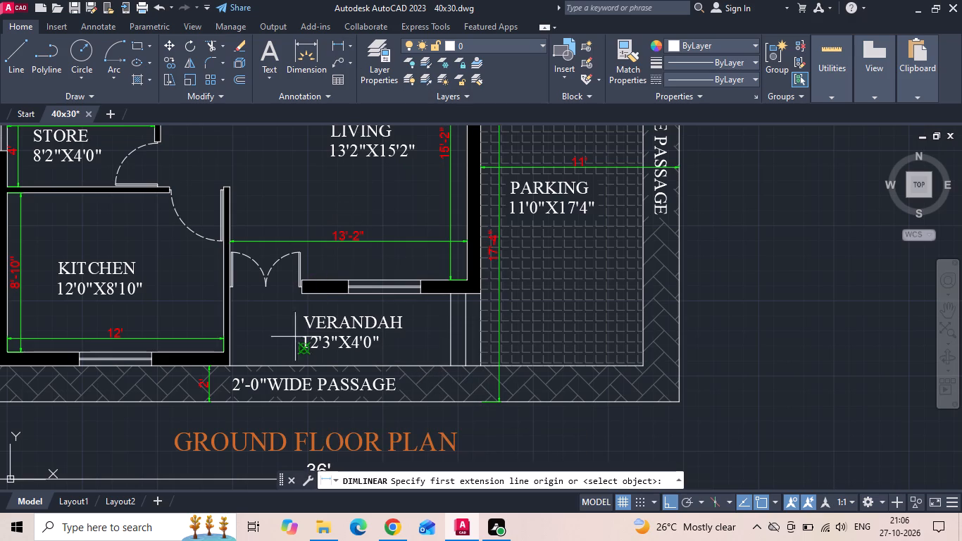
click(230, 366)
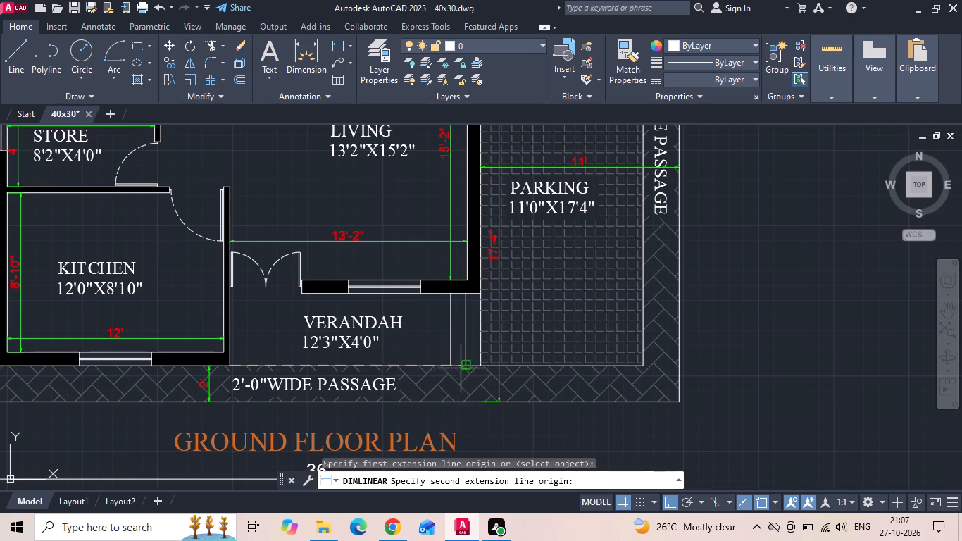
click(449, 368)
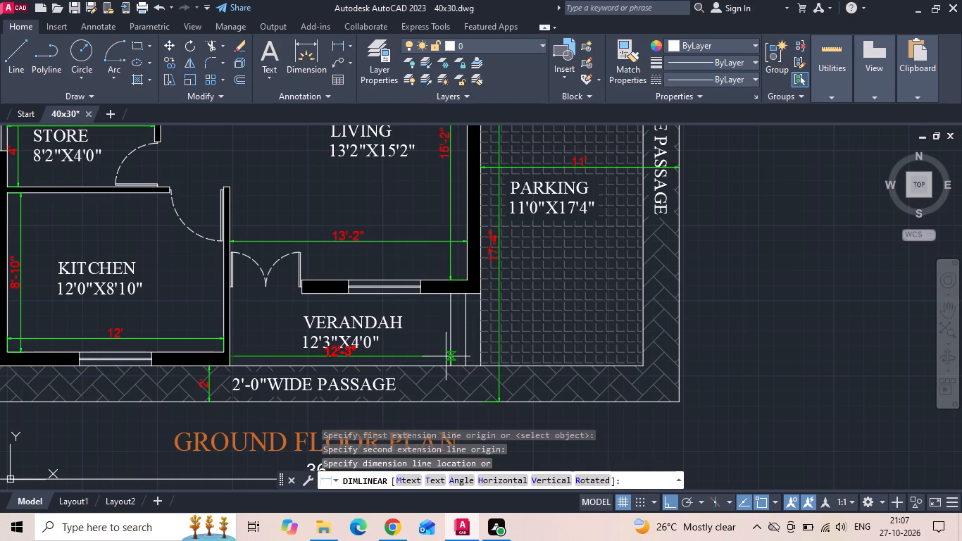
click(446, 356)
key(Escape)
Move the VERANDAH label slightly upward, clear of the width dimension text.
click(385, 323)
right_click(385, 323)
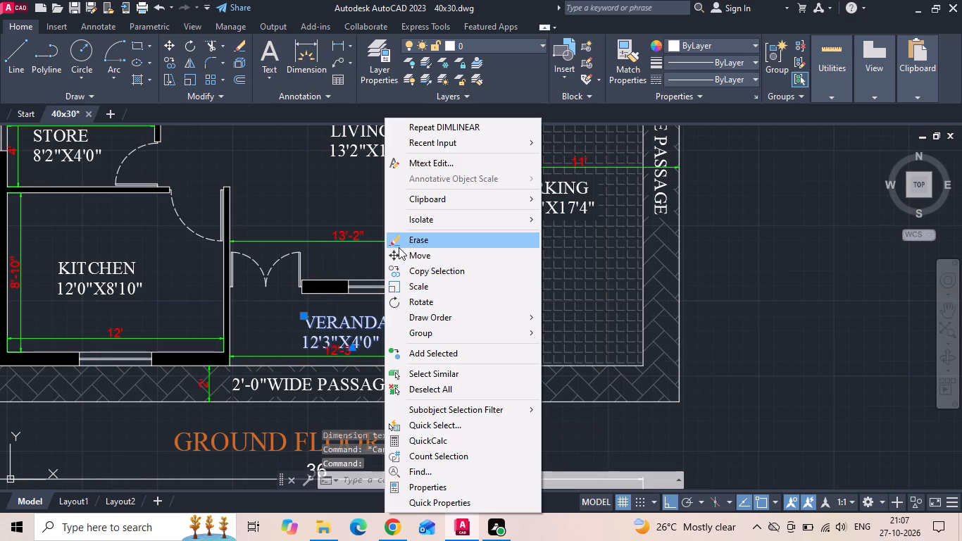
click(399, 249)
scroll(420, 340, up, 1)
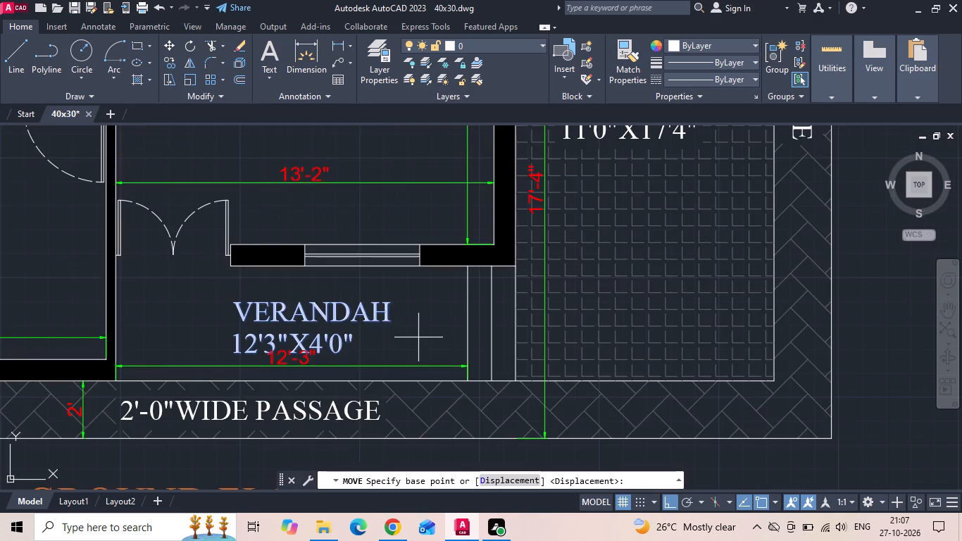
click(418, 337)
click(417, 330)
Add a linear dimension for the VERANDAH's depth just inside the step line.
click(343, 40)
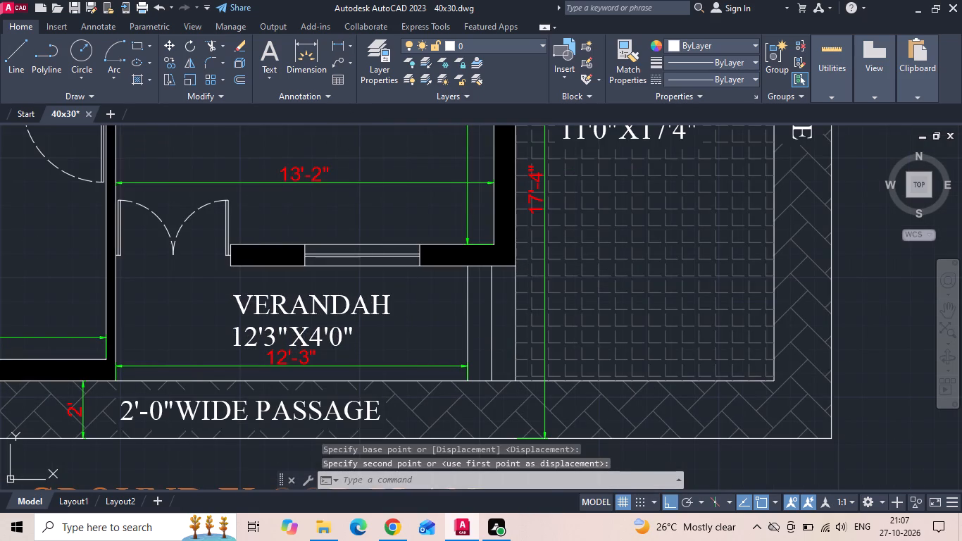
click(469, 268)
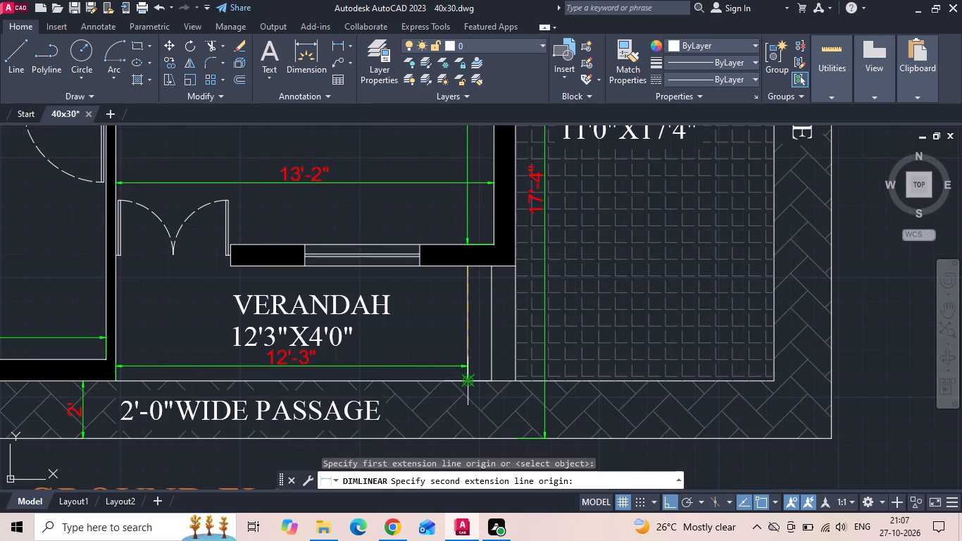
click(466, 381)
click(449, 352)
Add a linear dimension across the side passage at the lower corner of the PARKING area.
scroll(449, 350, down, 1)
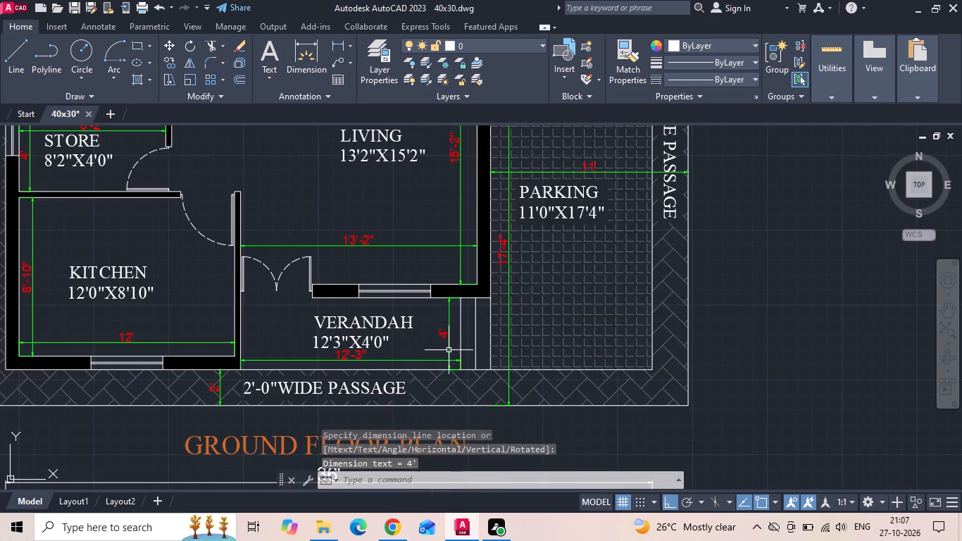
key(space)
click(649, 368)
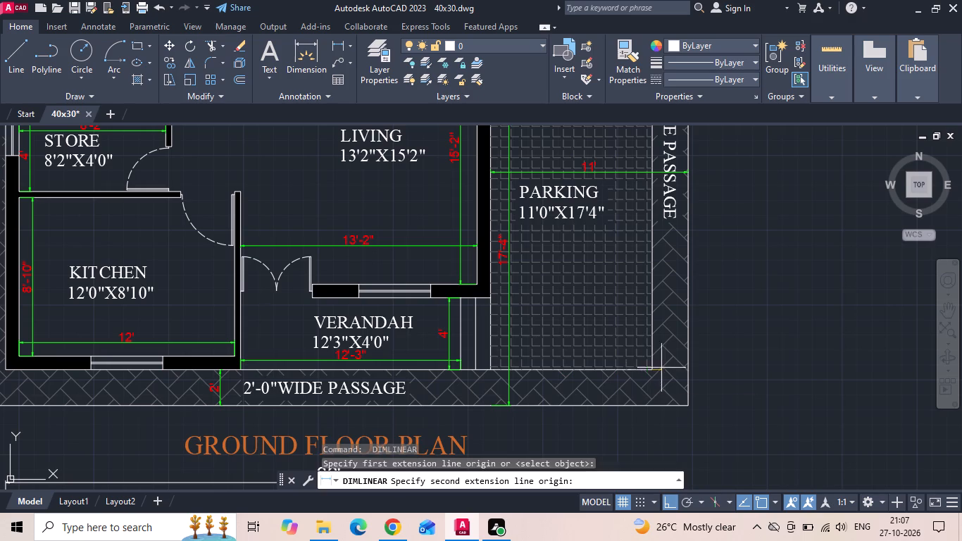
click(689, 368)
click(689, 354)
On the duplicate first floor plan, add linear dimensions for the BEDROOM's depth along the outer wall and width along the window wall.
scroll(556, 291, down, 3)
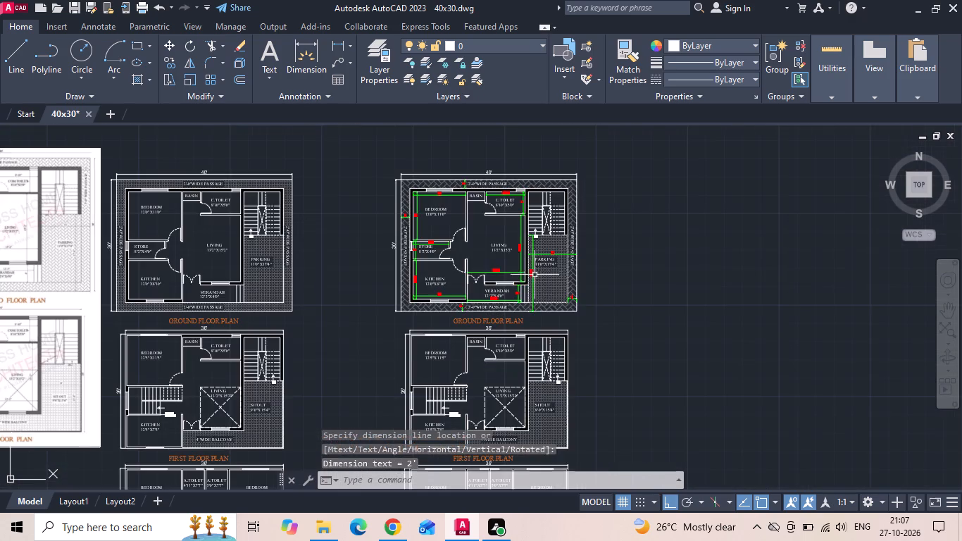
scroll(509, 372, up, 3)
middle_drag(339, 328, 450, 325)
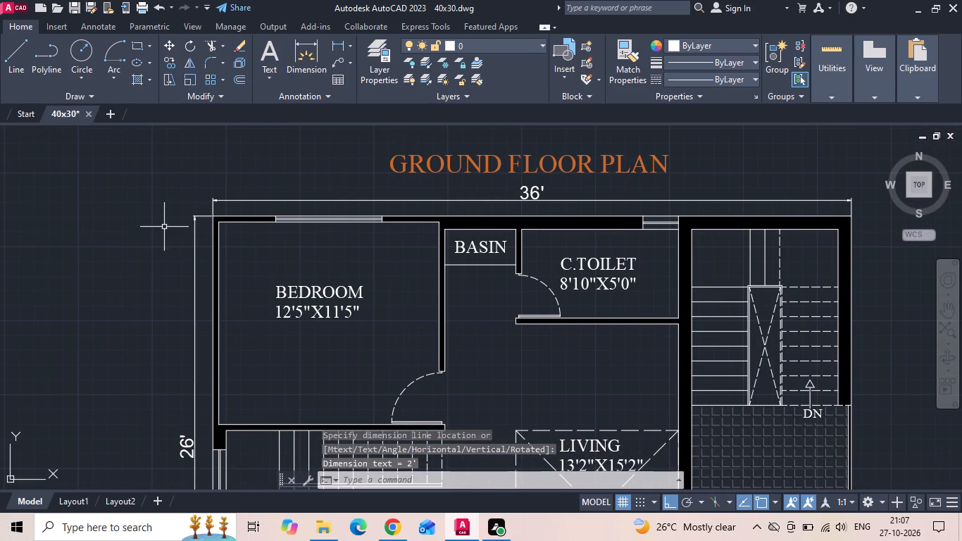
key(Escape)
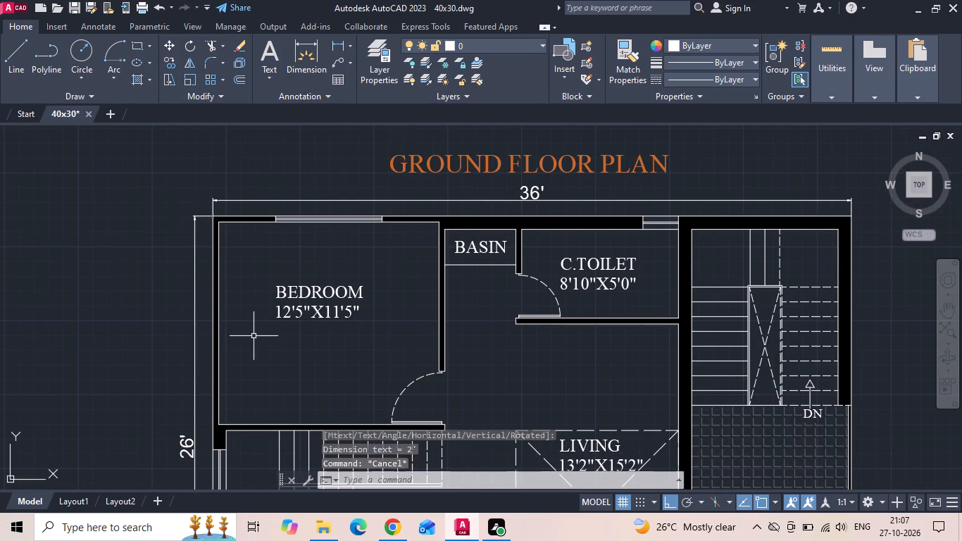
key(d)
text(LI)
key(space)
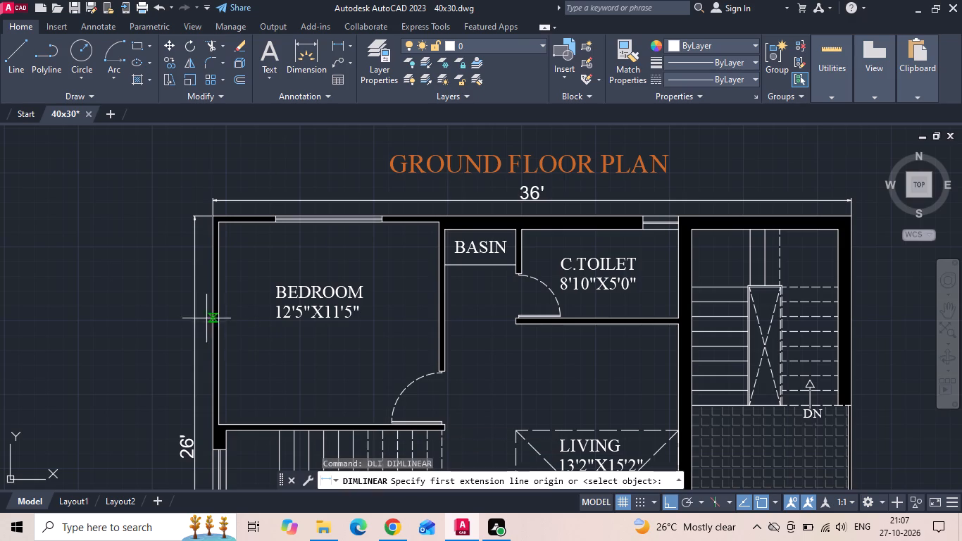
click(217, 223)
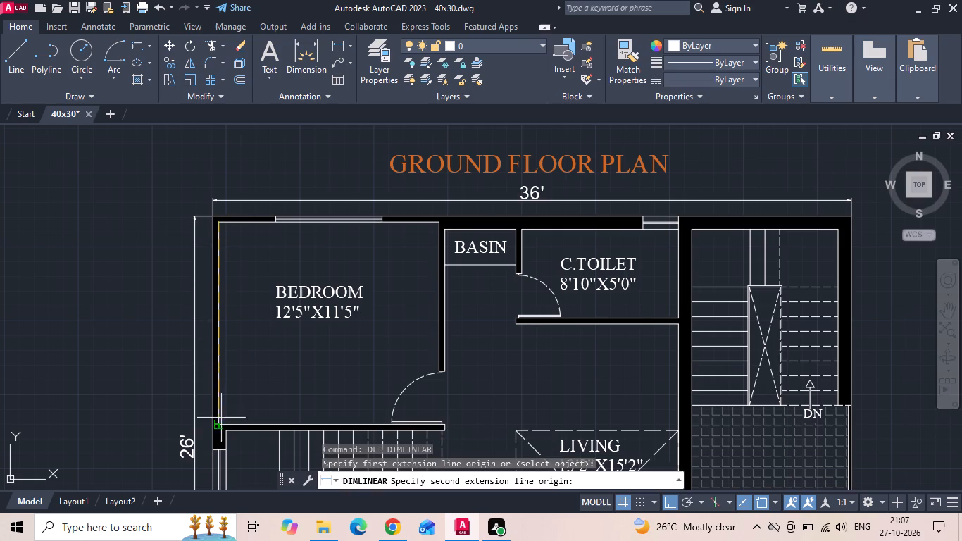
click(219, 422)
click(232, 400)
key(space)
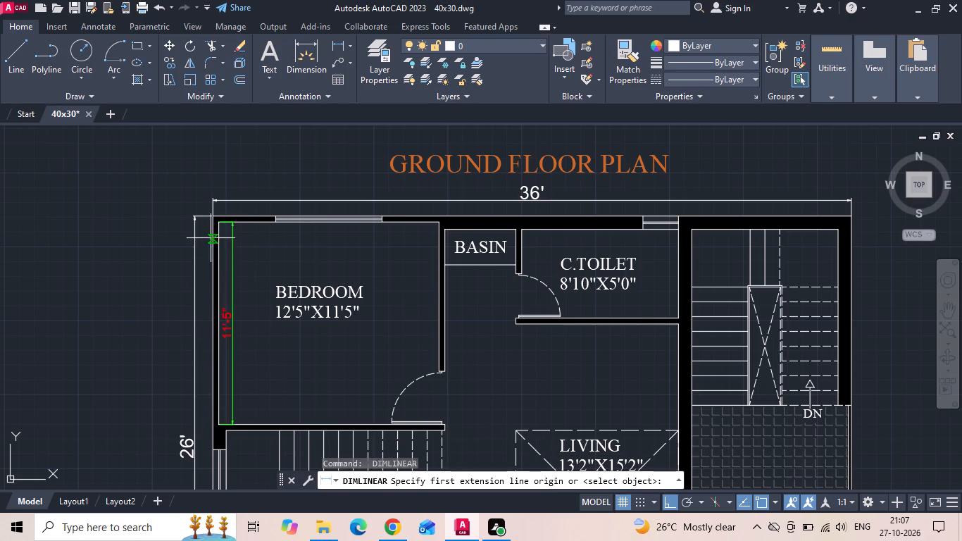
click(214, 223)
click(437, 224)
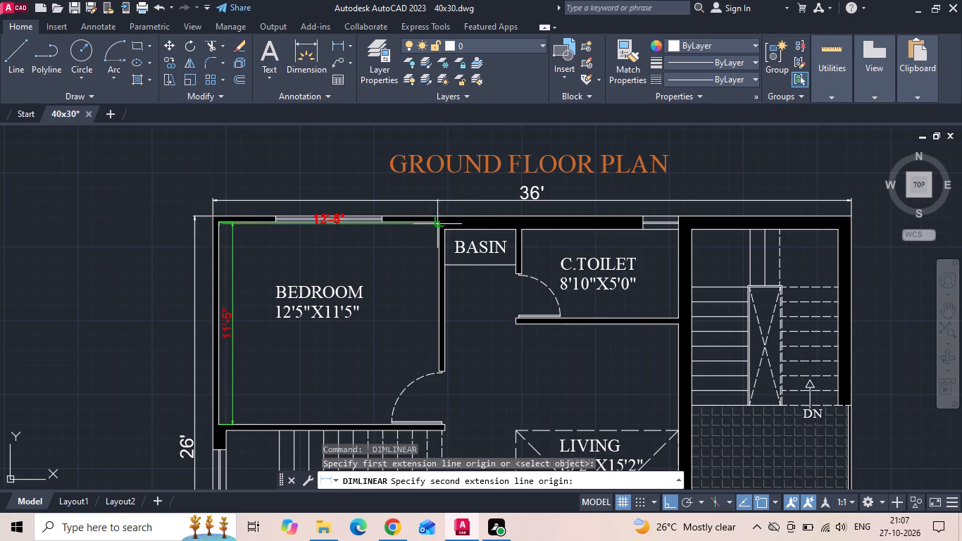
click(429, 238)
Add linear dimensions for the first-floor C.TOILET's width along the window wall and depth along the staircase-side wall.
key(space)
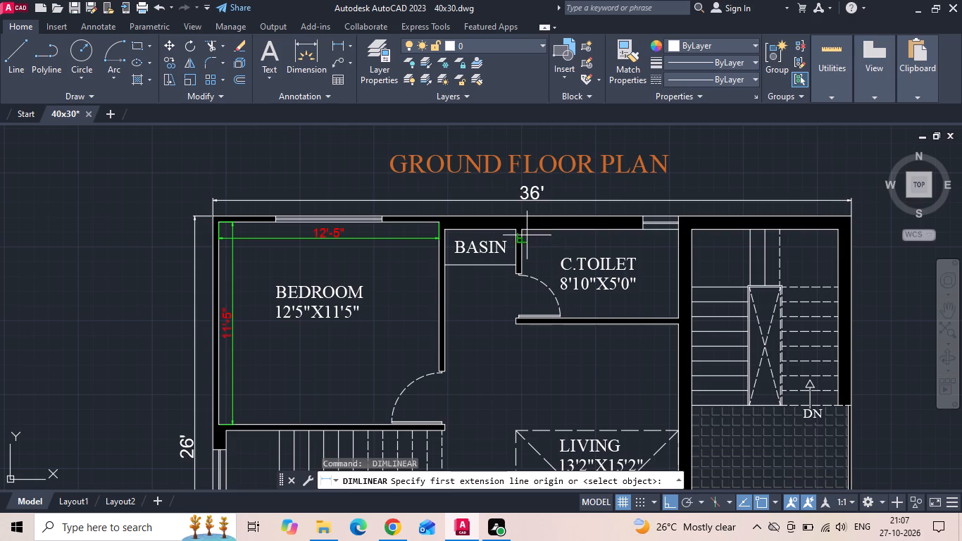
click(522, 231)
click(676, 230)
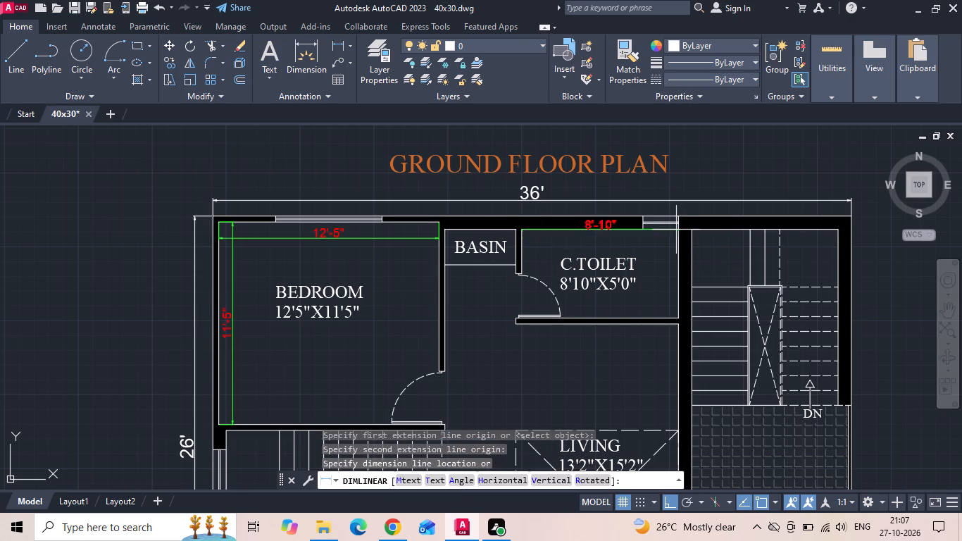
click(672, 242)
key(space)
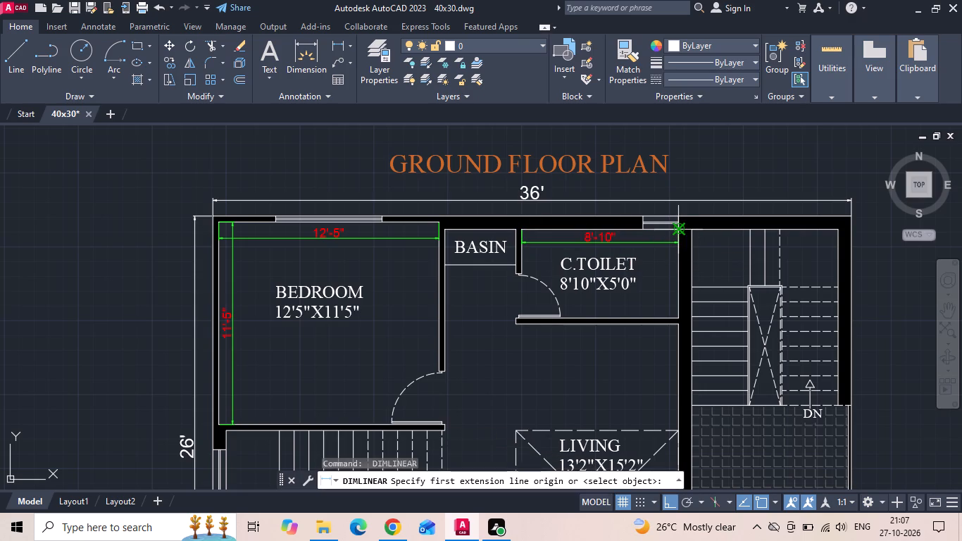
click(678, 228)
click(678, 316)
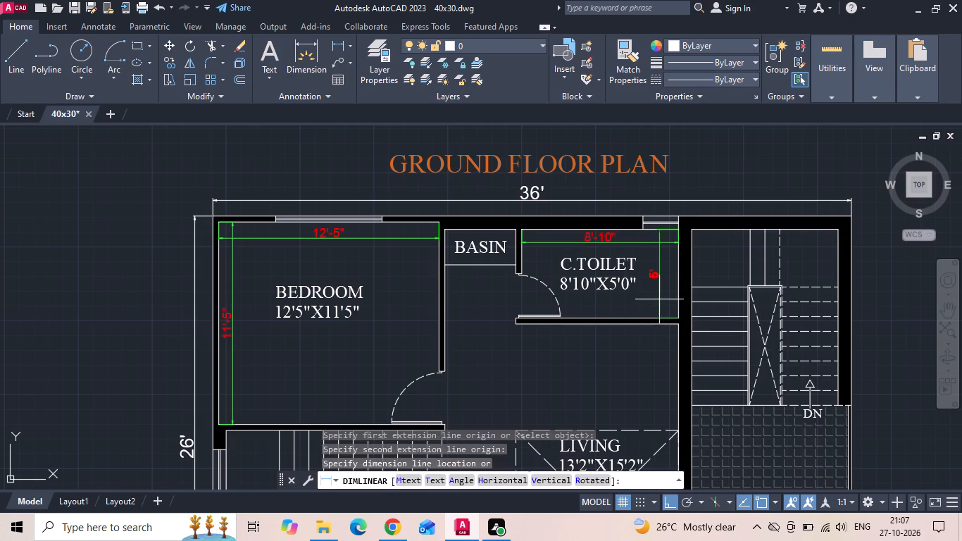
click(666, 292)
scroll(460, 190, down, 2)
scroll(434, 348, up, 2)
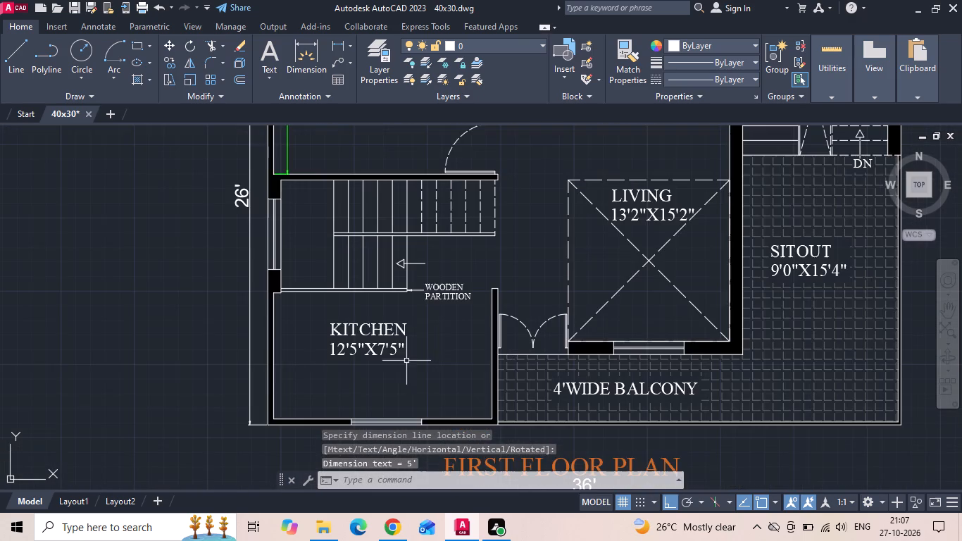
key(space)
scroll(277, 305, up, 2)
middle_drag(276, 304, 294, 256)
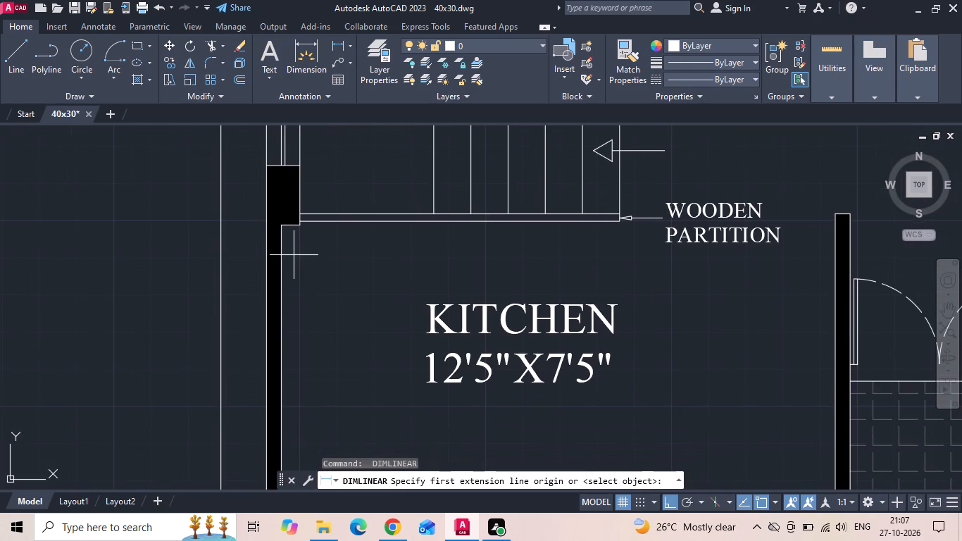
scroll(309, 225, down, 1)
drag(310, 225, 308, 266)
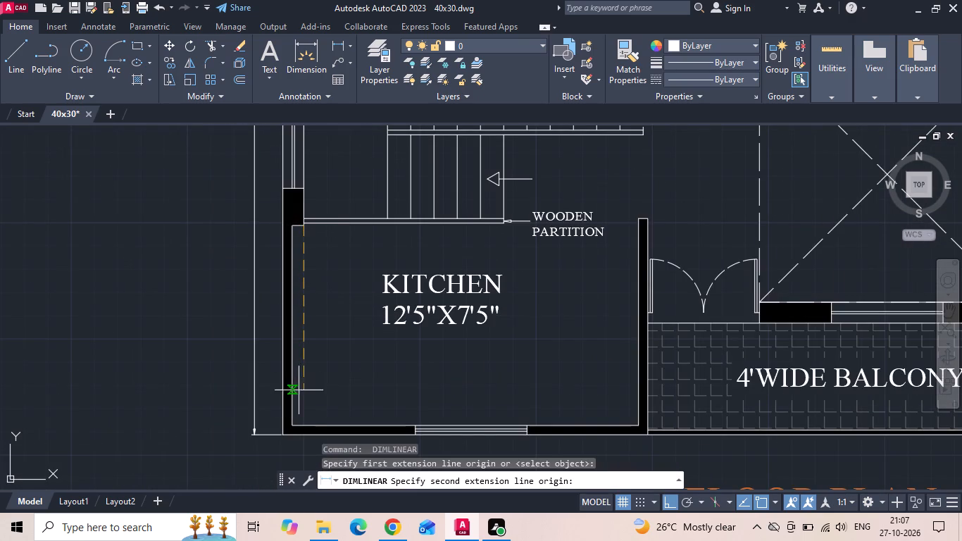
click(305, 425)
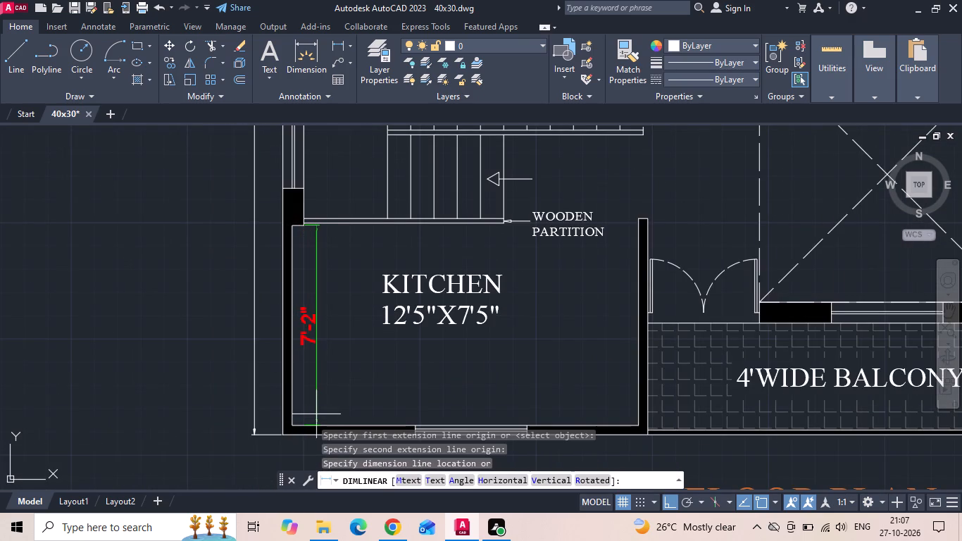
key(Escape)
Add linear dimensions for the first-floor KITCHEN's depth up to the wooden partition and its width along the window wall.
key(space)
click(310, 425)
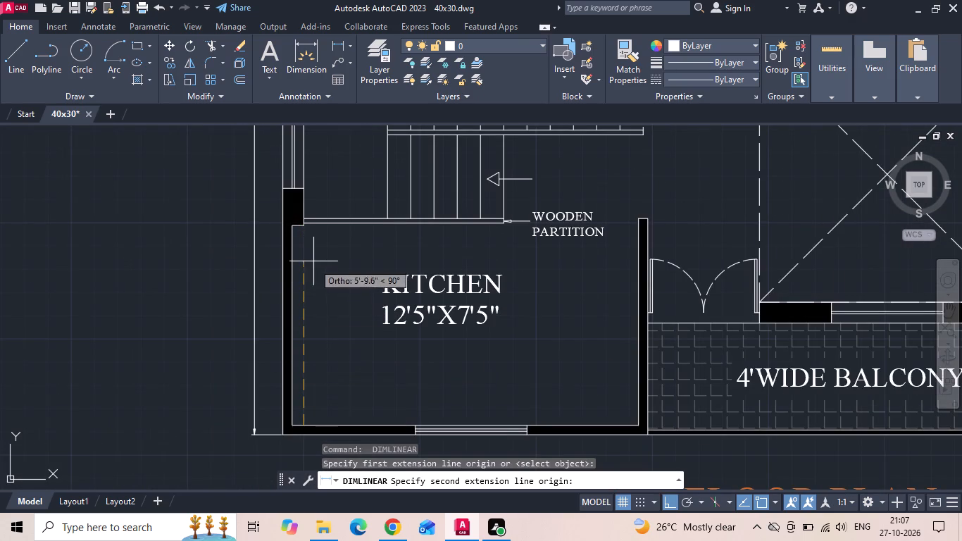
click(302, 215)
click(320, 248)
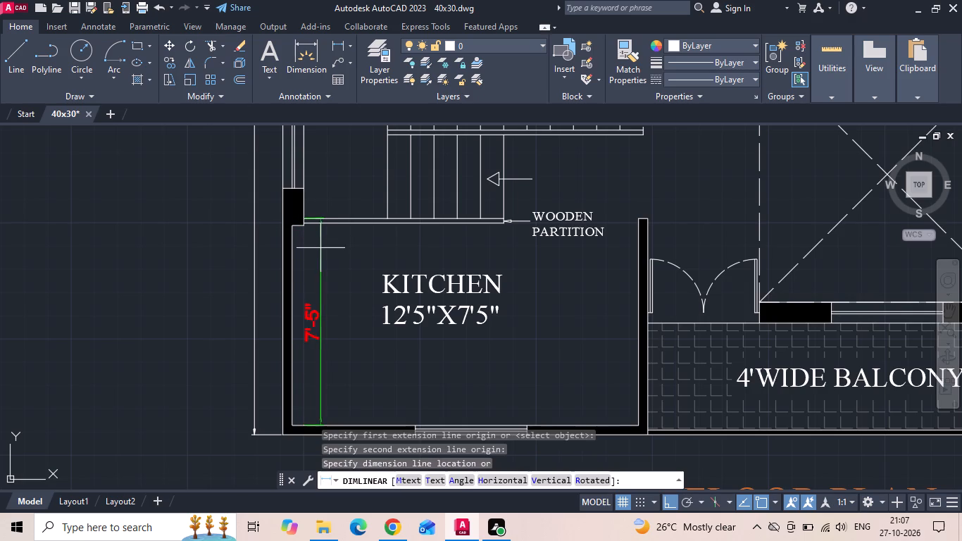
key(space)
click(296, 426)
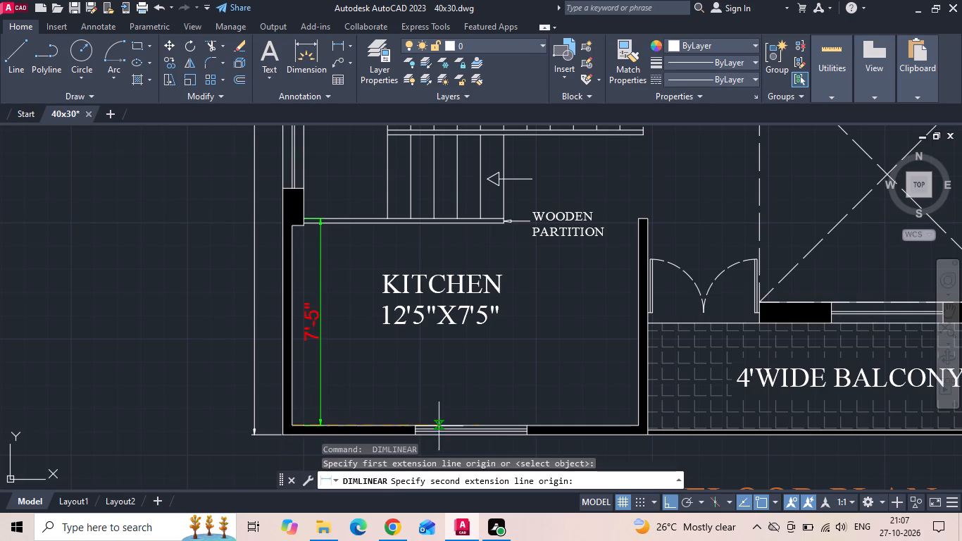
click(639, 425)
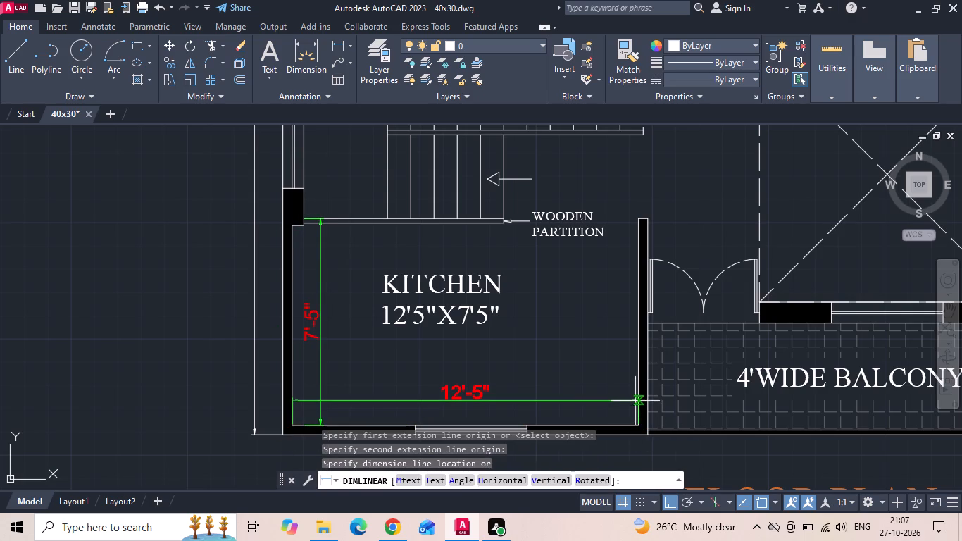
click(627, 408)
Add linear dimensions for the first-floor LIVING room's width along the balcony wall and depth along the SITOUT-side wall up to the C.TOILET wall.
middle_drag(468, 346, 274, 352)
scroll(263, 354, down, 1)
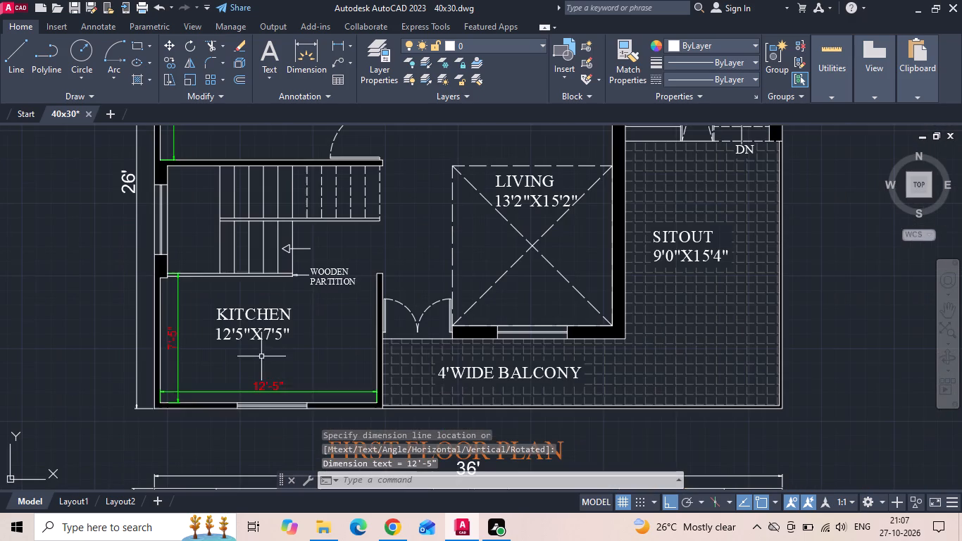
middle_drag(433, 267, 433, 297)
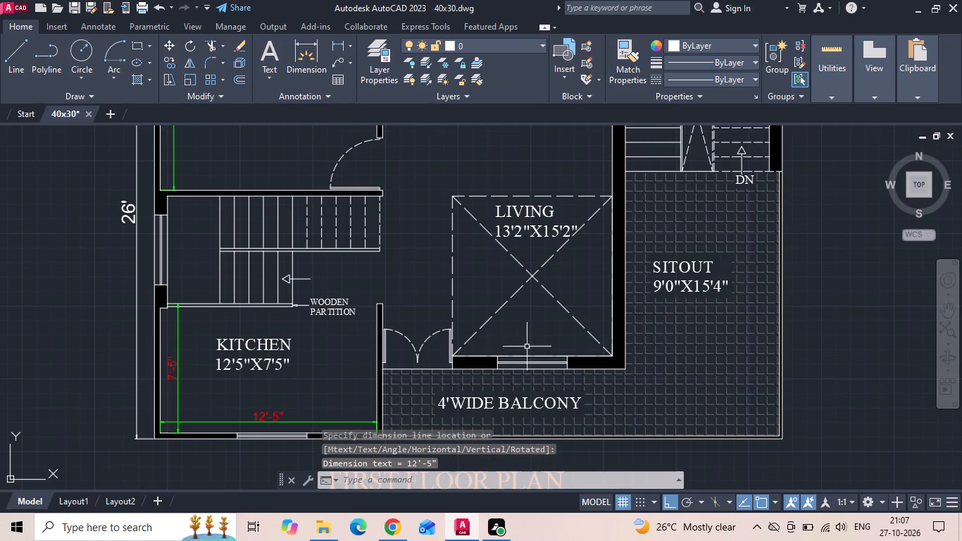
key(space)
click(610, 358)
scroll(374, 370, up, 2)
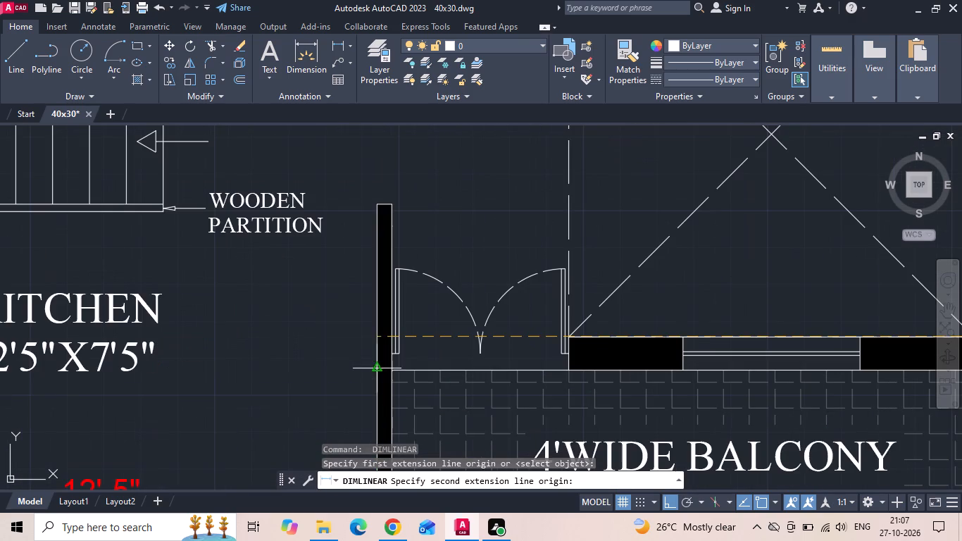
click(390, 336)
click(396, 315)
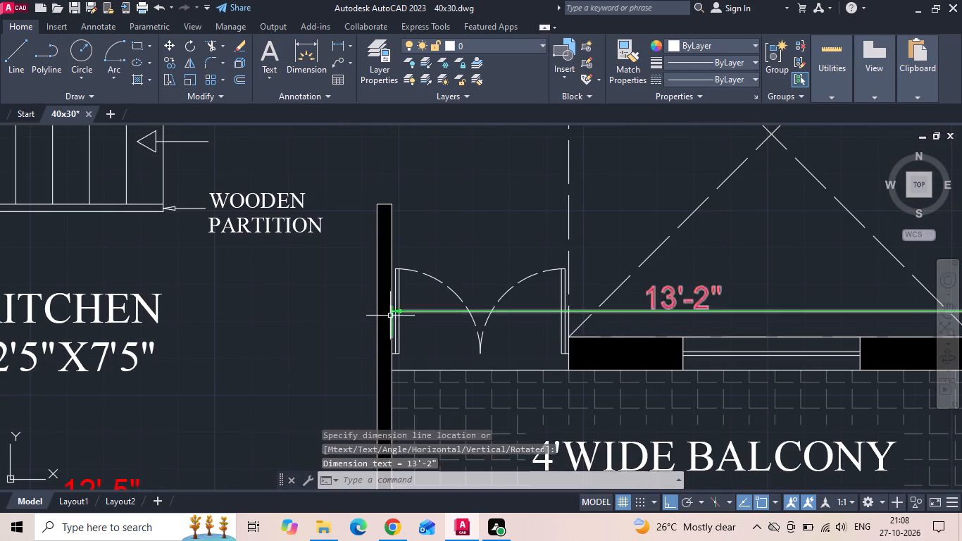
scroll(386, 318, down, 2)
key(space)
scroll(642, 316, up, 1)
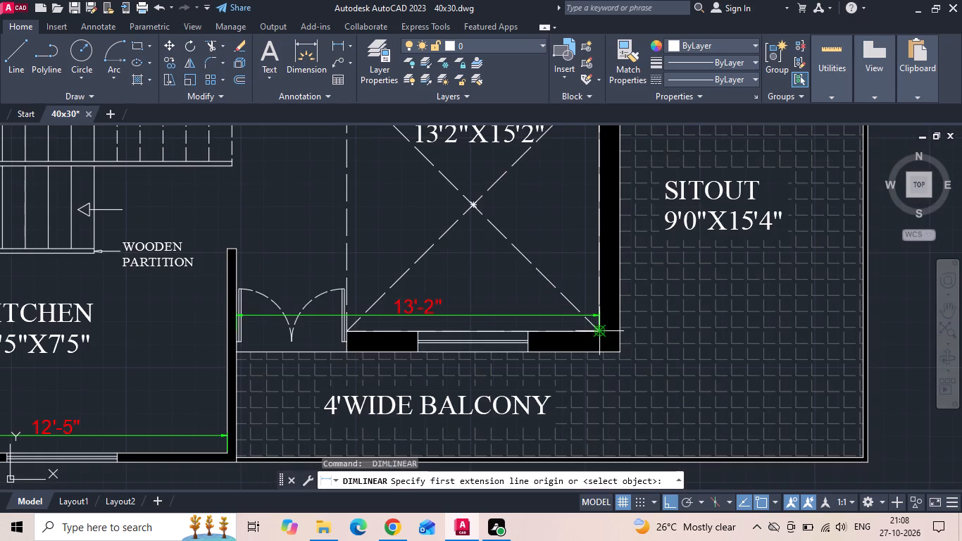
click(596, 330)
scroll(535, 409, down, 1)
middle_drag(551, 258, 525, 410)
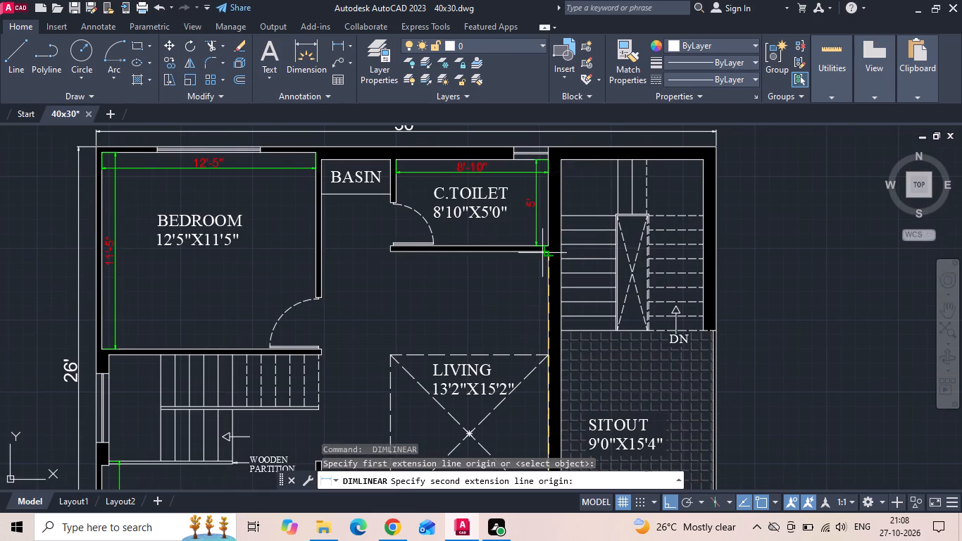
click(546, 253)
click(534, 278)
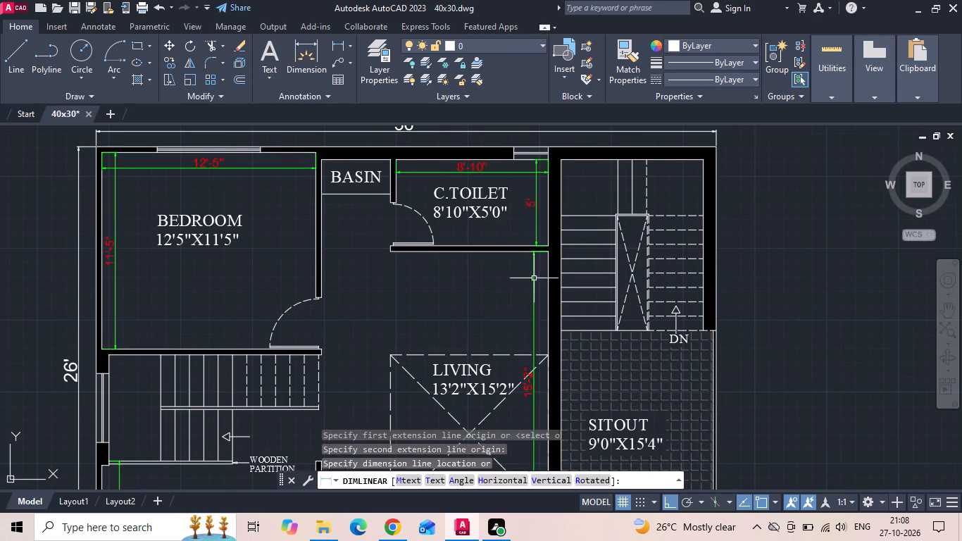
Add linear dimensions for the SITOUT's width and for its depth from the staircase edge to the outer balcony edge.
scroll(477, 216, down, 2)
scroll(552, 299, up, 2)
key(space)
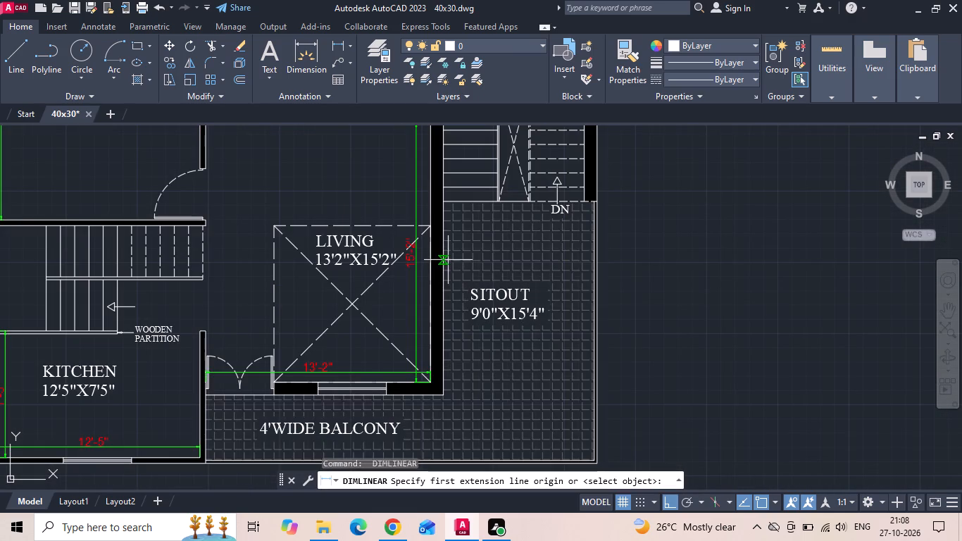
click(448, 260)
click(599, 263)
click(598, 267)
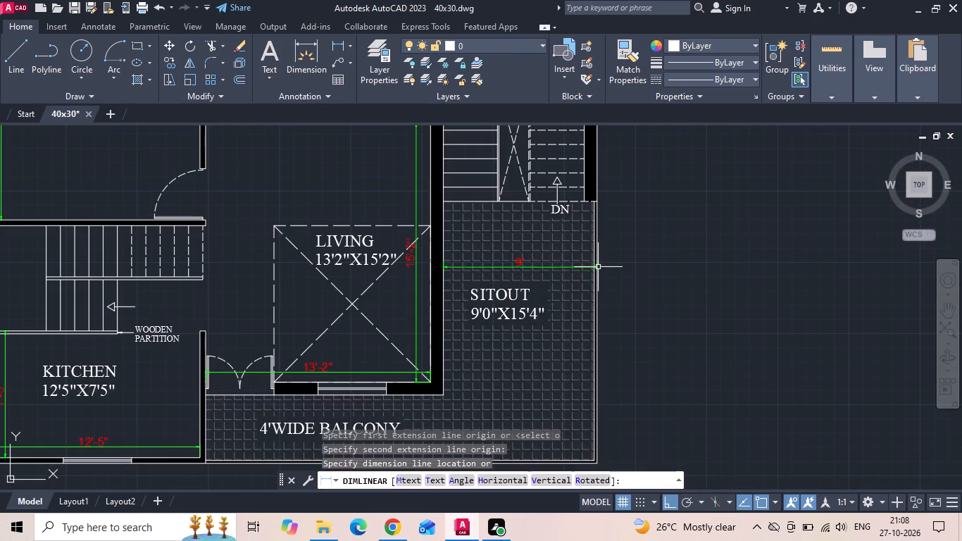
key(space)
click(444, 203)
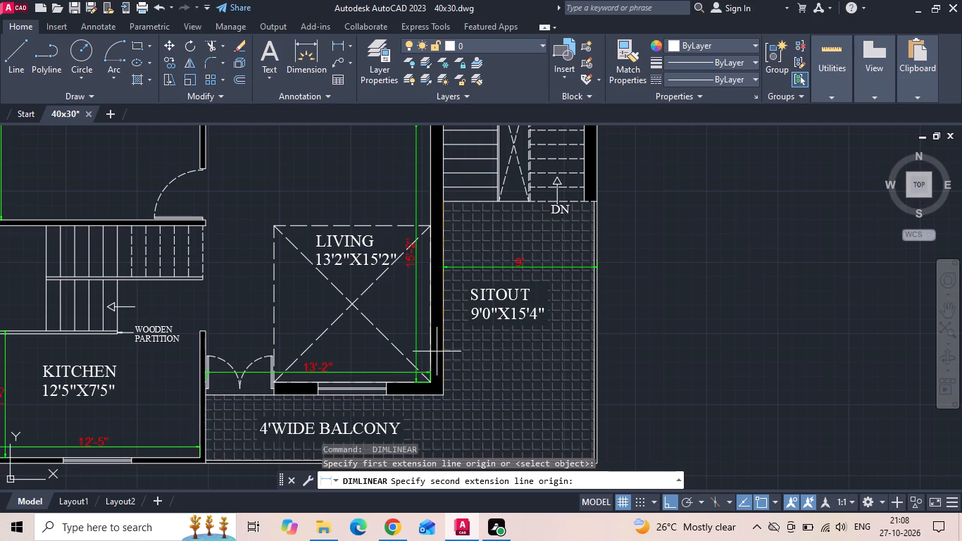
middle_drag(430, 392, 430, 352)
click(442, 425)
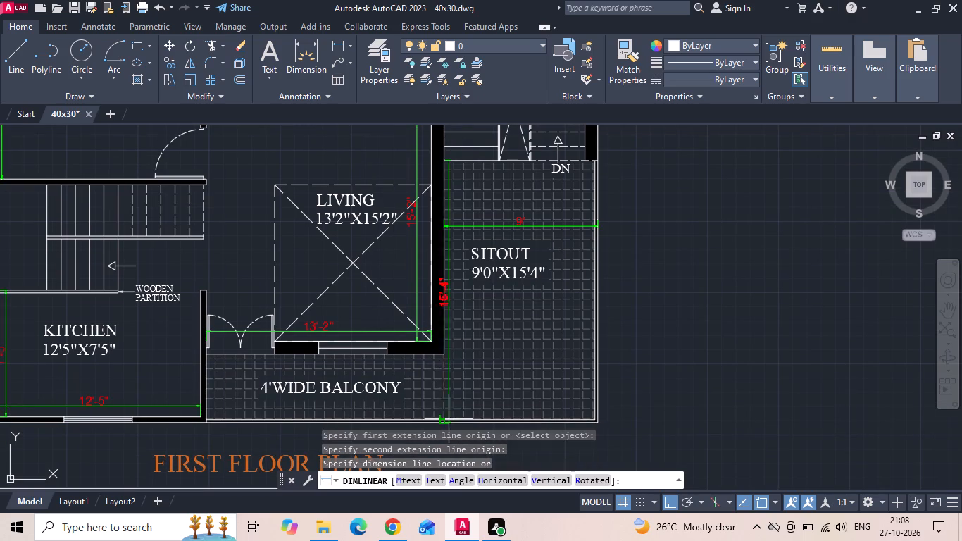
click(462, 397)
Add a linear dimension across the balcony's width, from the LIVING room's outer wall face to the outer edge.
middle_drag(463, 394, 498, 348)
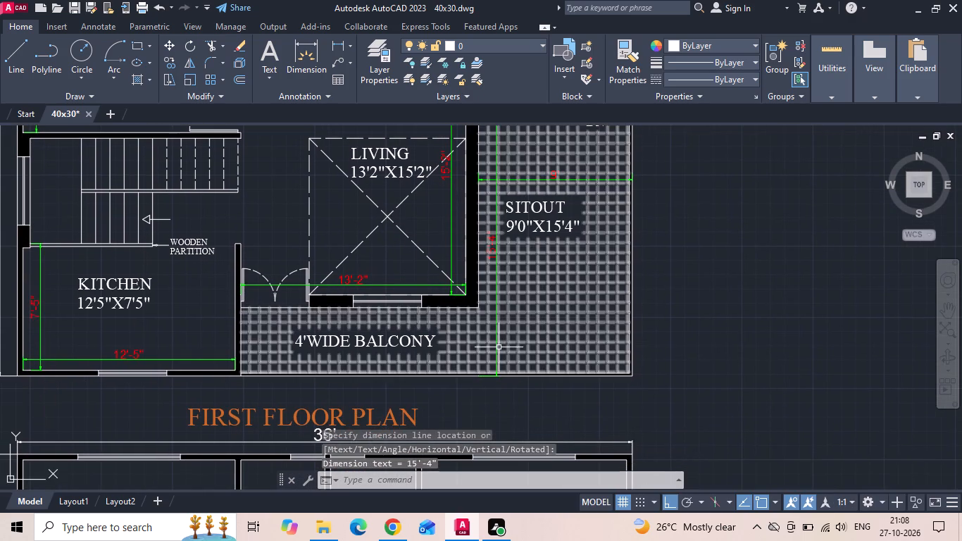
scroll(310, 352, up, 1)
key(space)
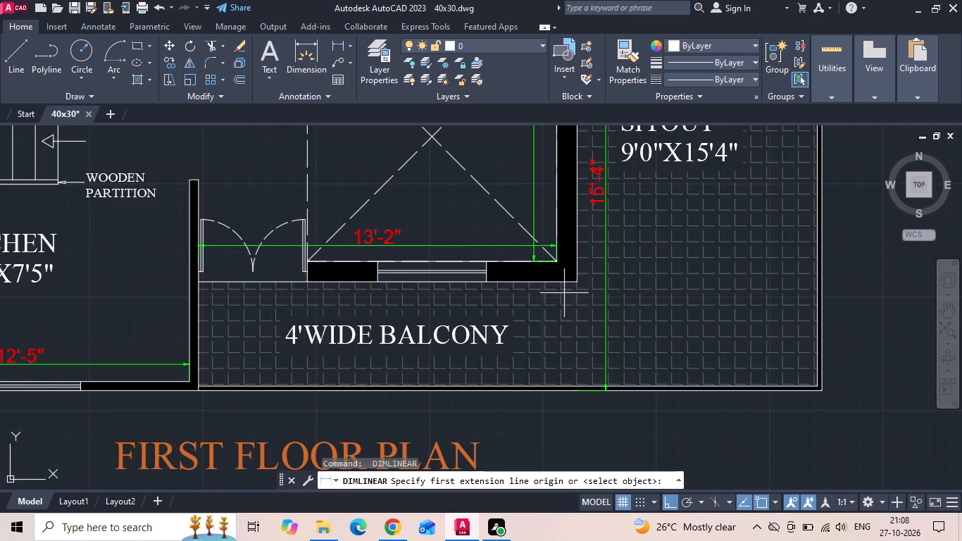
click(560, 285)
click(561, 392)
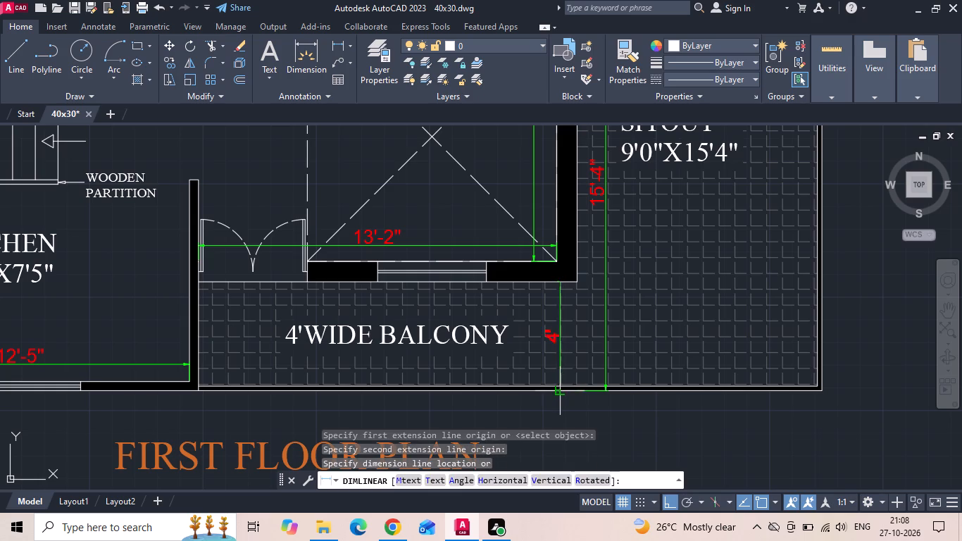
click(556, 381)
On the duplicate second floor plan, add linear dimensions for the 12'5"X11'5" BEDROOM's width along the window wall and depth along the outer wall.
scroll(544, 326, down, 3)
scroll(411, 325, down, 2)
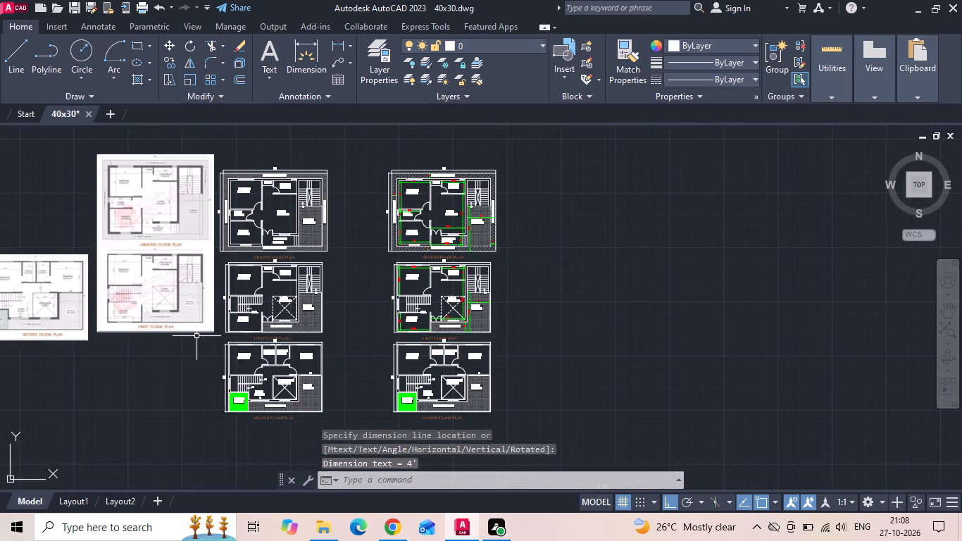
scroll(166, 324, up, 3)
scroll(215, 273, down, 3)
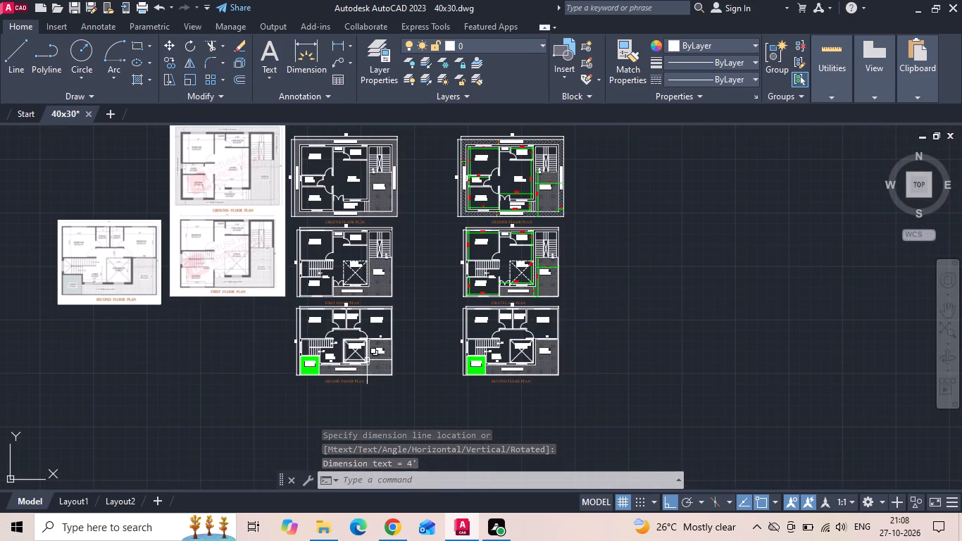
scroll(527, 341, up, 2)
scroll(458, 293, up, 2)
key(space)
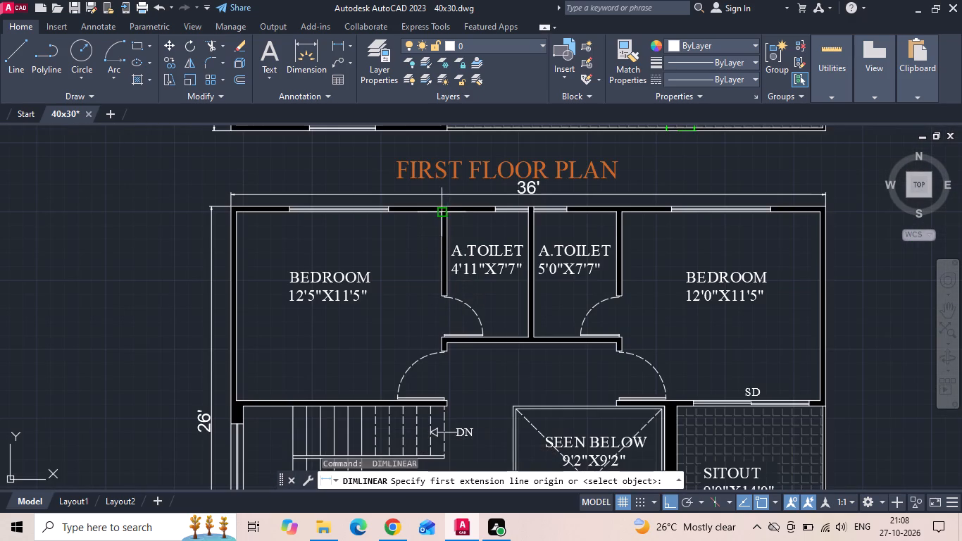
click(443, 210)
click(239, 211)
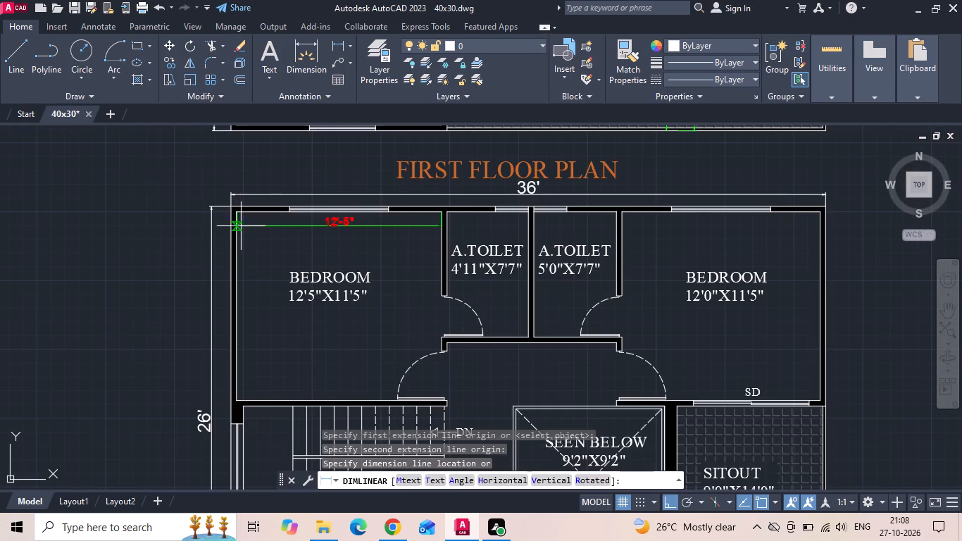
click(241, 227)
key(space)
click(237, 211)
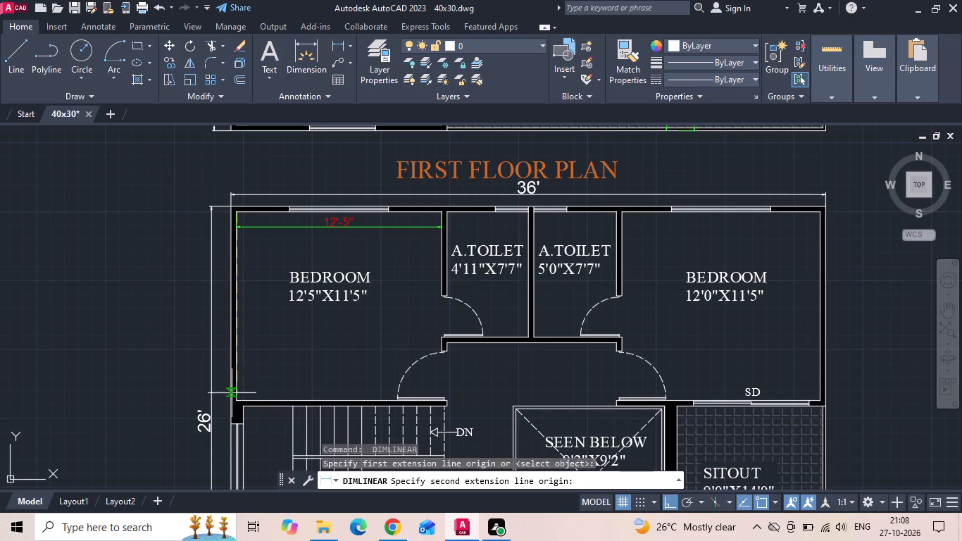
click(233, 402)
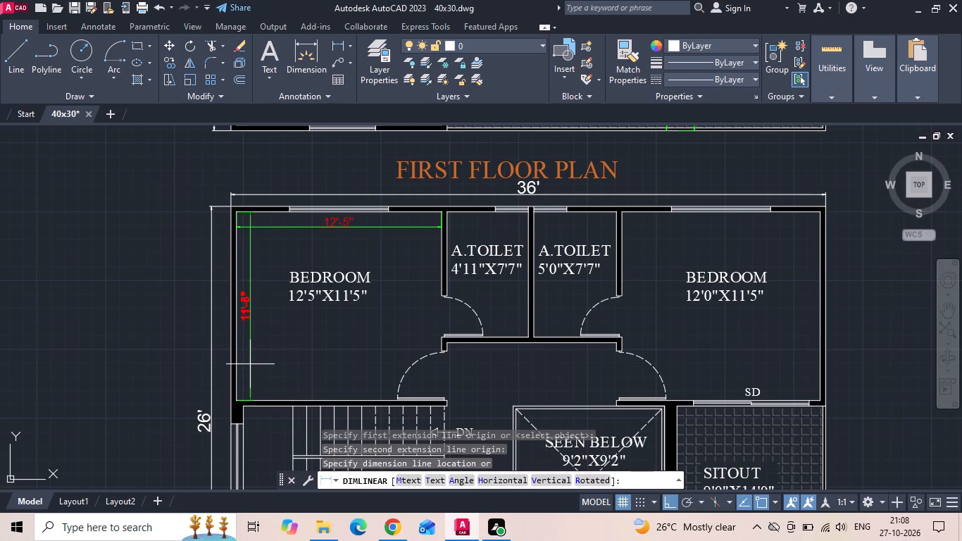
click(250, 364)
Add linear dimensions for the 4'11"X7'7" A.TOILET's width along the window wall and depth along the shared toilet wall.
scroll(577, 203, up, 2)
key(space)
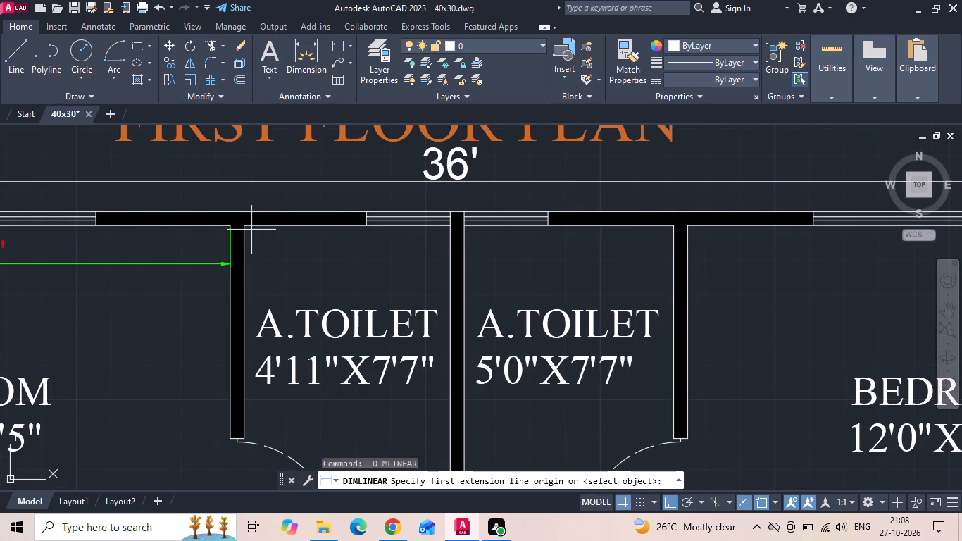
click(239, 228)
click(453, 229)
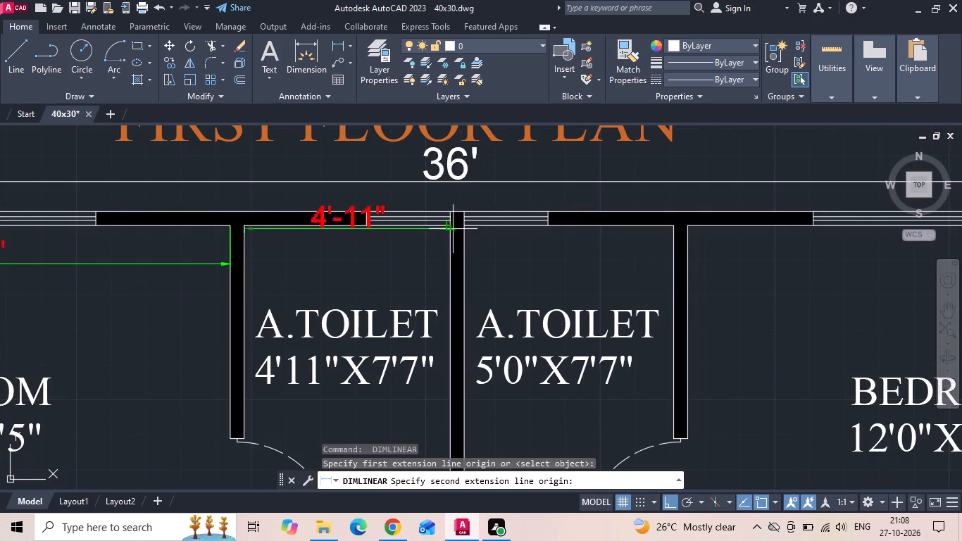
click(437, 256)
key(space)
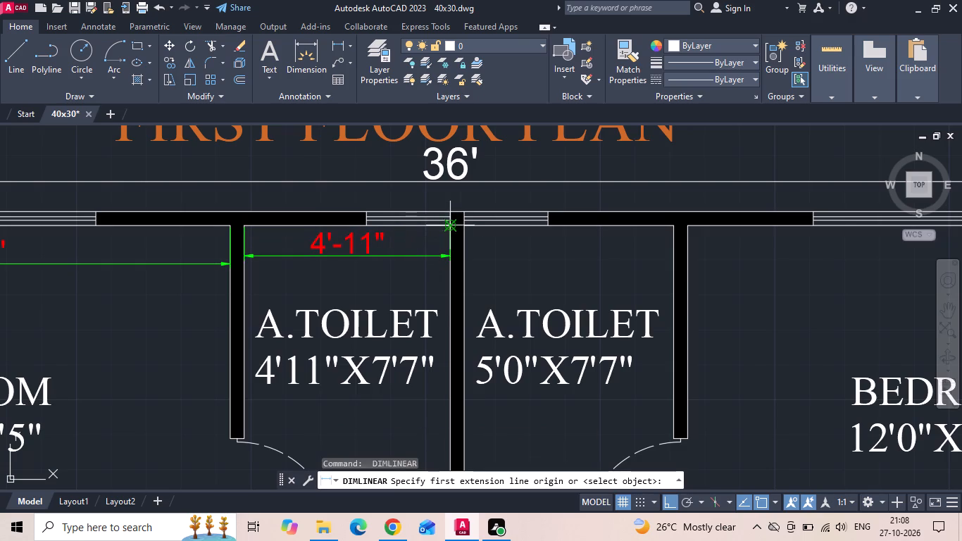
click(451, 226)
scroll(452, 237, down, 1)
click(448, 427)
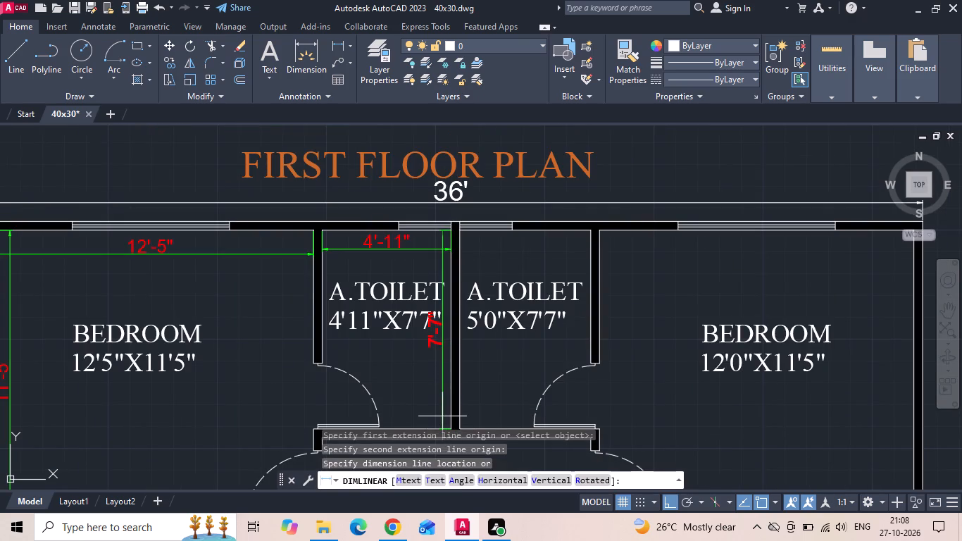
click(442, 416)
Add linear dimensions for the 5'0"X7'7" A.TOILET's width along the window wall and depth along the shared toilet wall.
key(space)
click(463, 230)
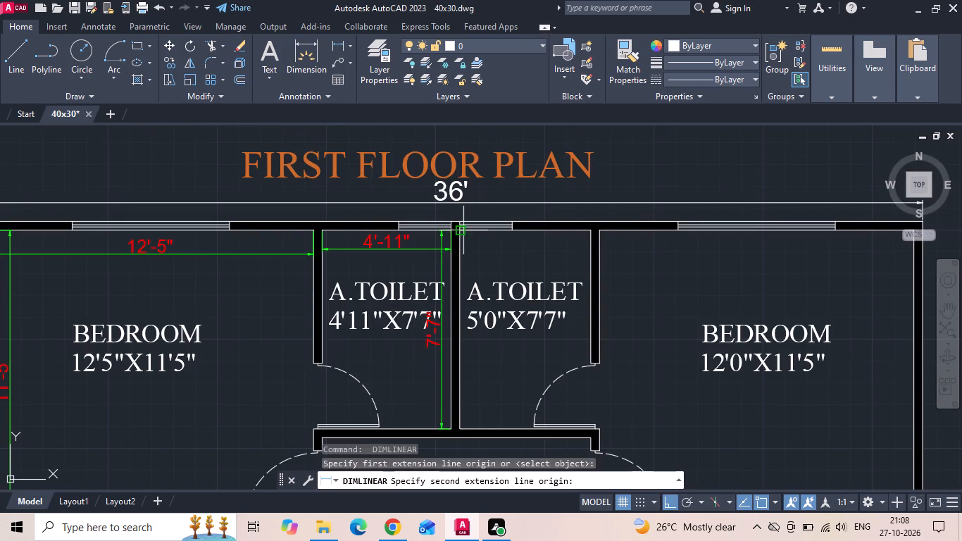
click(591, 230)
click(582, 251)
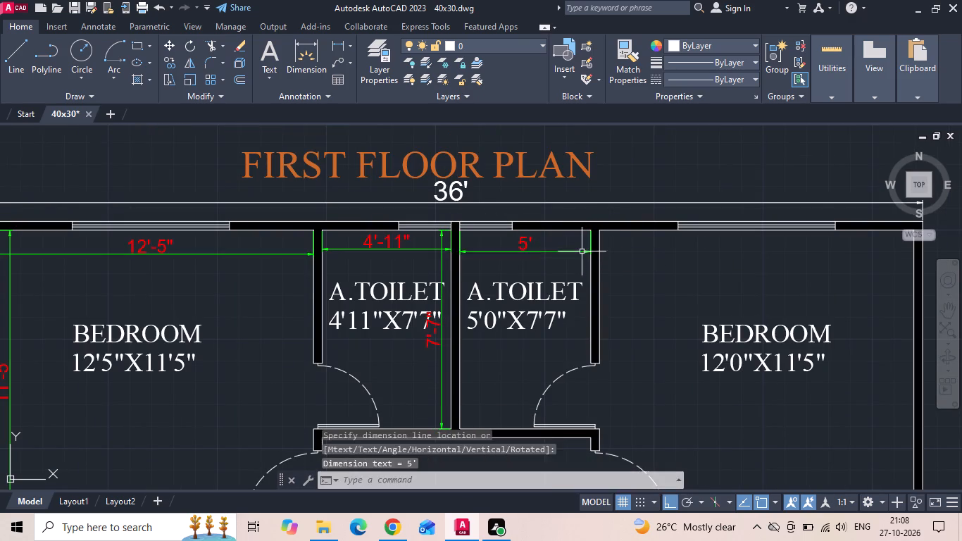
key(space)
drag(458, 231, 458, 239)
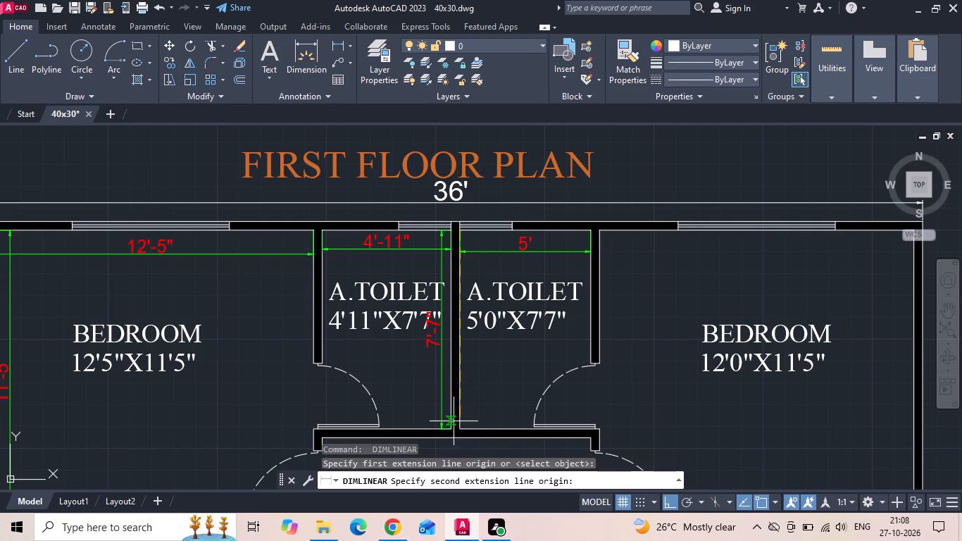
click(456, 429)
click(479, 409)
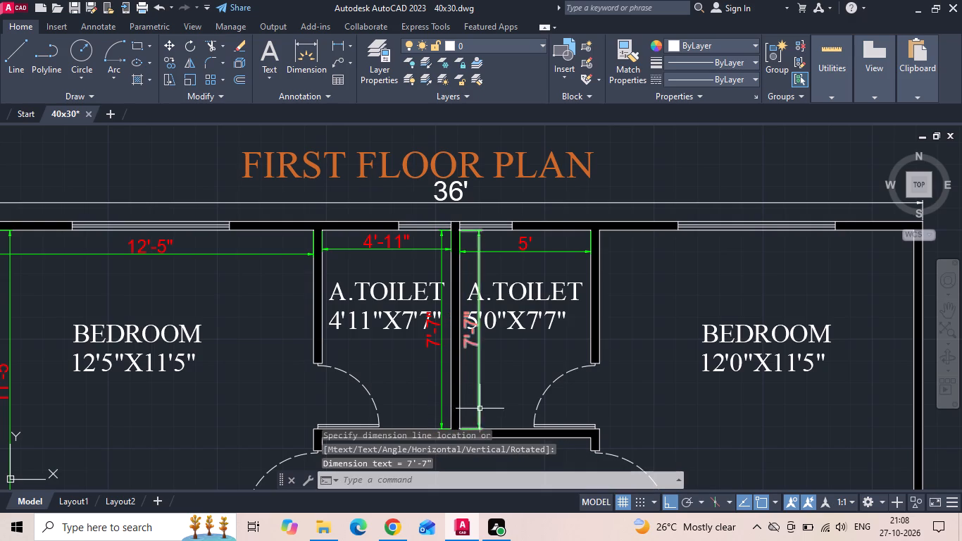
Add linear dimensions for the 12'0"X11'5" BEDROOM's width along the window wall and depth along the outer wall.
key(space)
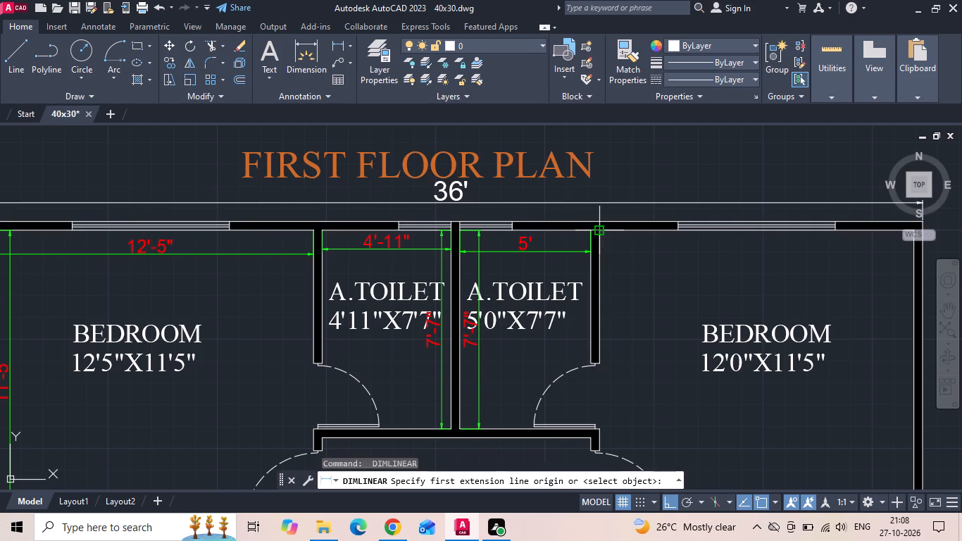
click(598, 232)
middle_drag(667, 282, 413, 285)
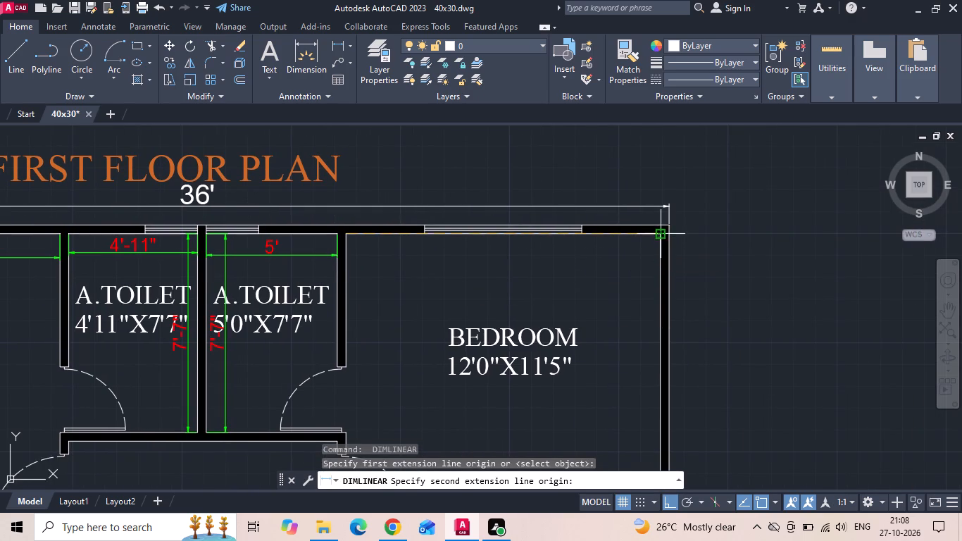
drag(659, 235, 658, 241)
click(638, 251)
key(space)
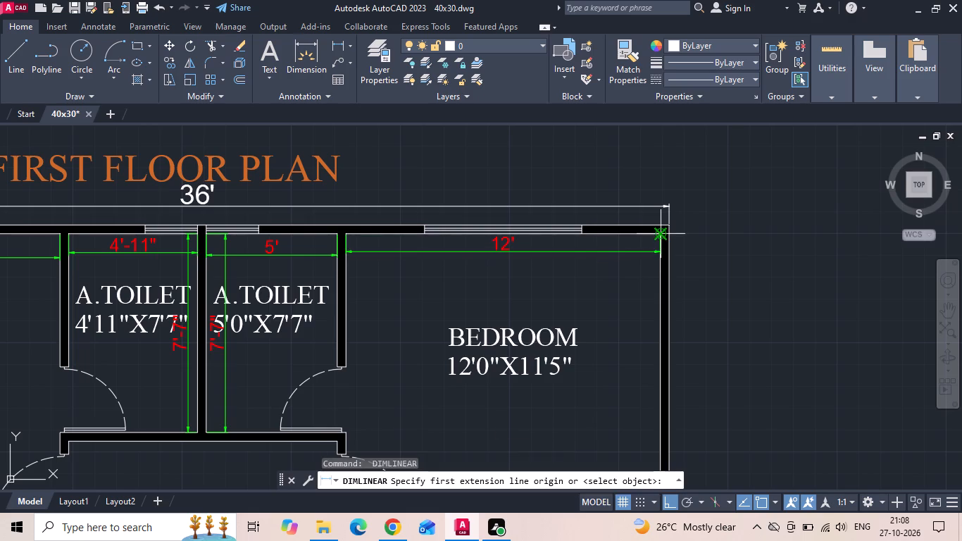
click(659, 234)
scroll(659, 242, down, 2)
scroll(637, 360, up, 2)
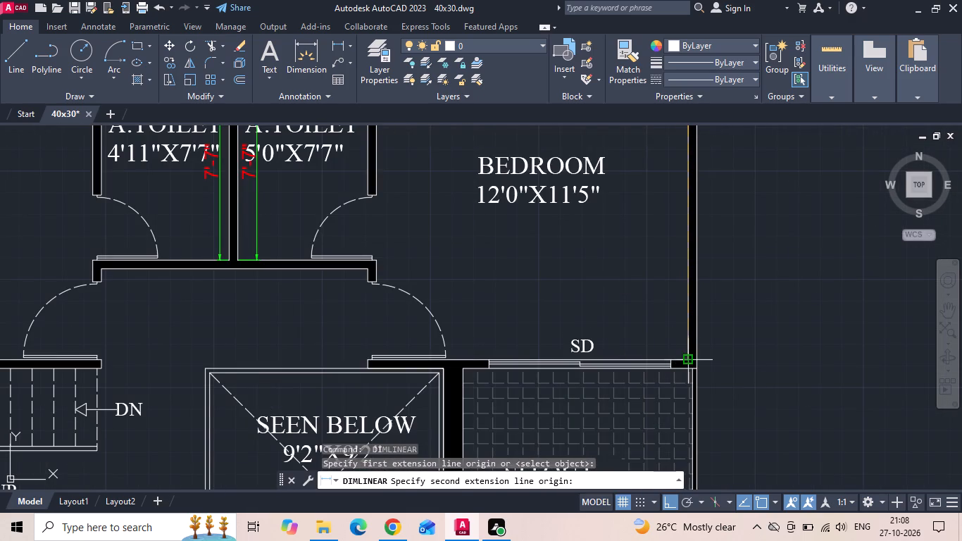
click(685, 358)
click(666, 337)
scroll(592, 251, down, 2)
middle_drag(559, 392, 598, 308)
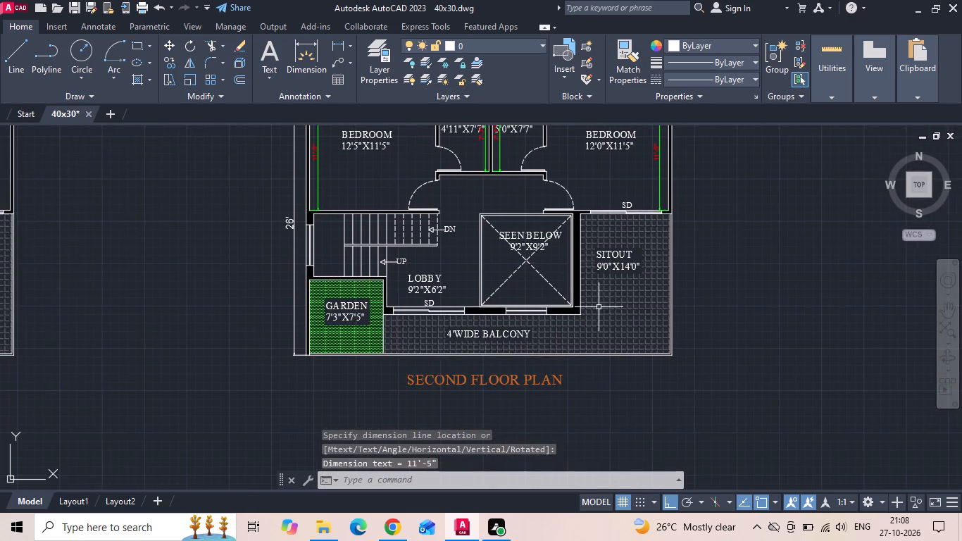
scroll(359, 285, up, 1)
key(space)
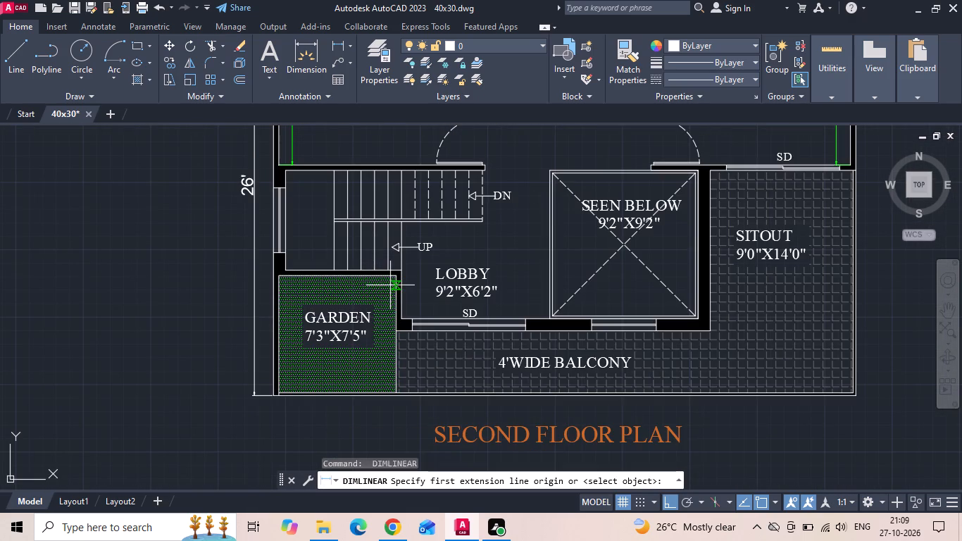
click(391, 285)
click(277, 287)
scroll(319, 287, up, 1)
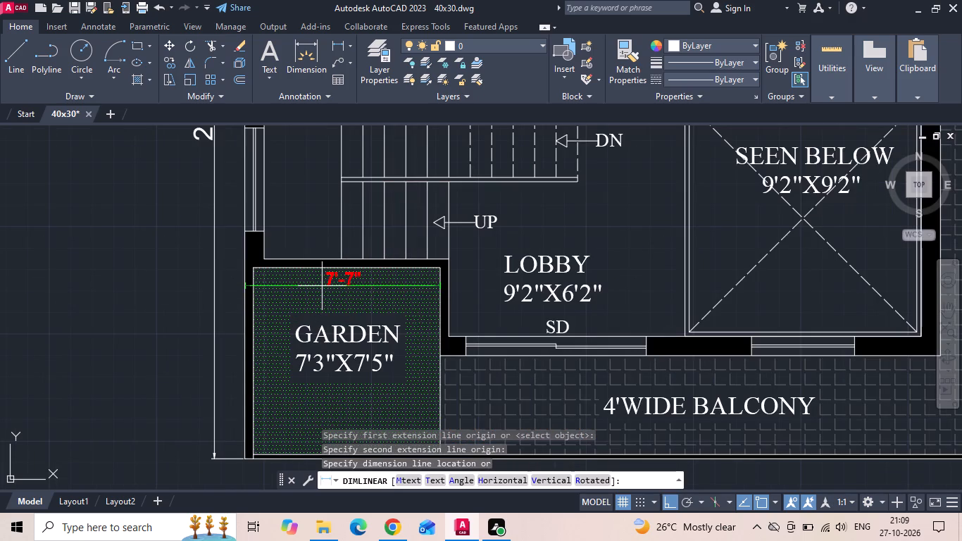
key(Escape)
Add linear dimensions for the GARDEN's width between its inner side edges and its depth from the stair wall to the outer edge.
key(space)
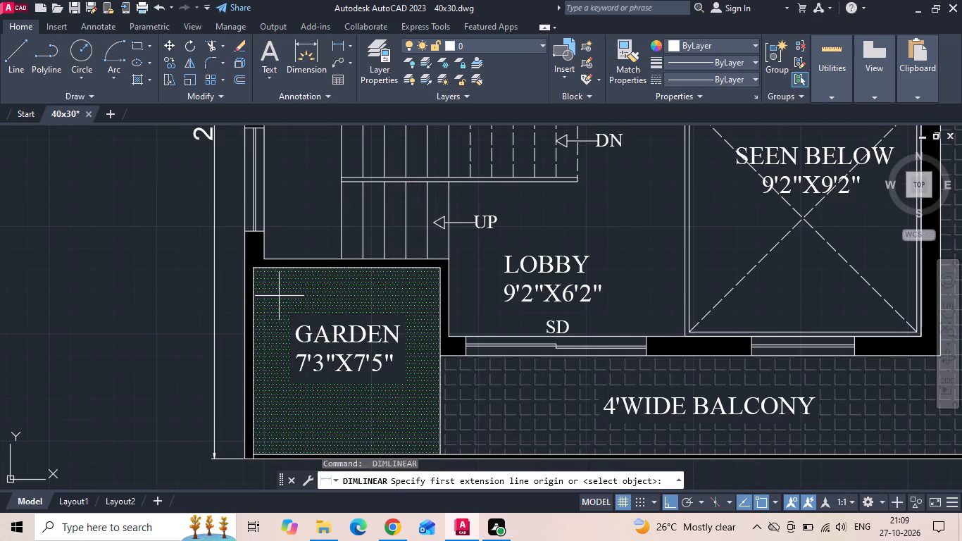
click(258, 287)
click(441, 282)
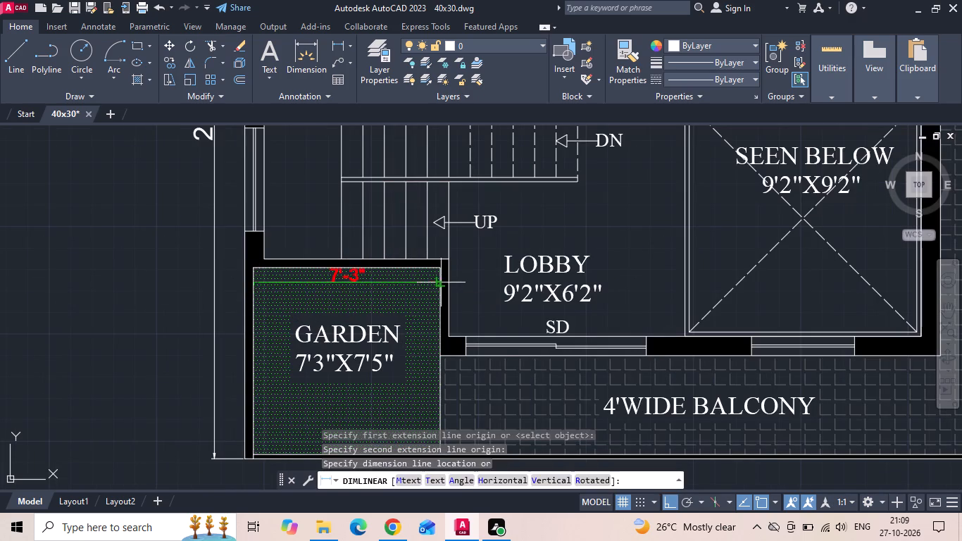
click(434, 294)
key(space)
click(273, 269)
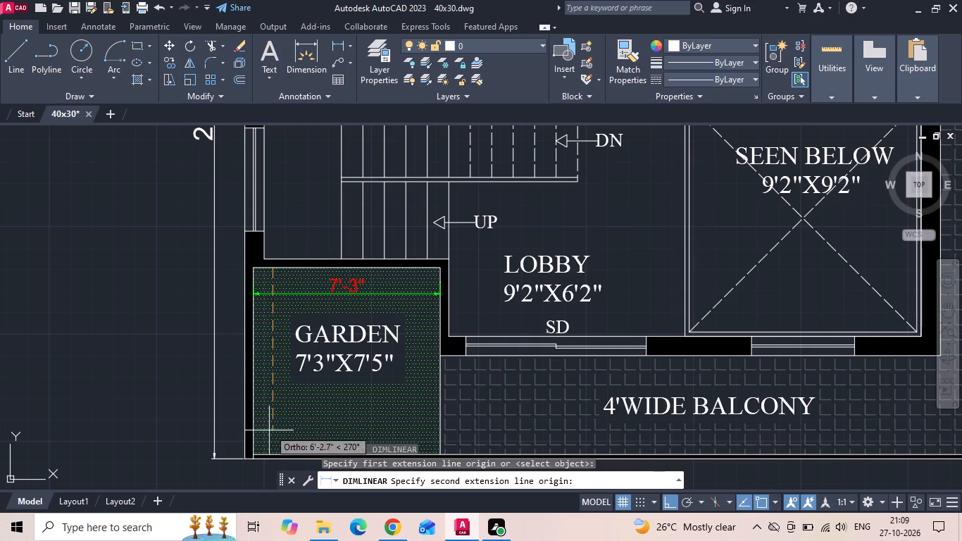
click(269, 459)
click(273, 450)
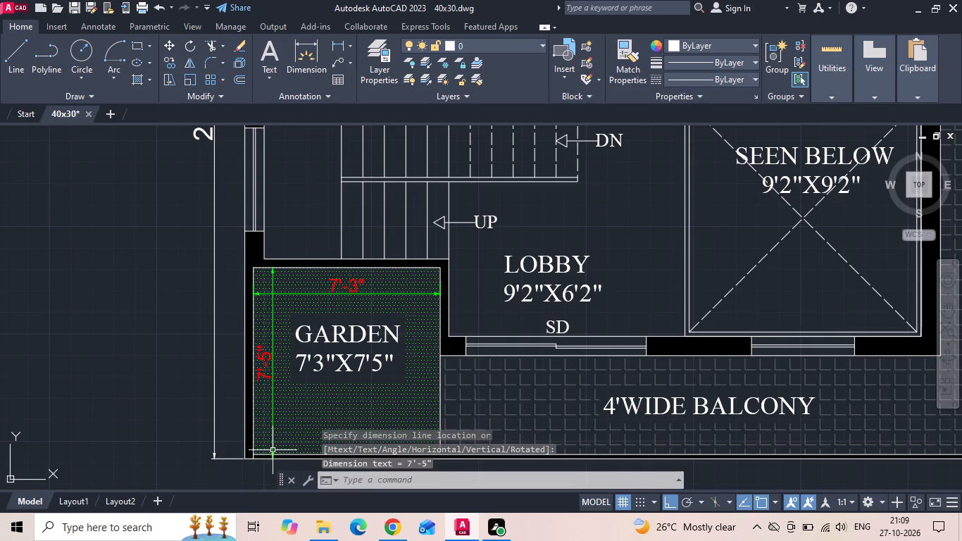
Add a linear dimension for the LOBBY's width along the sliding-door wall, from the garden-side wall to the SEEN BELOW opening.
key(space)
drag(449, 335, 455, 335)
click(684, 337)
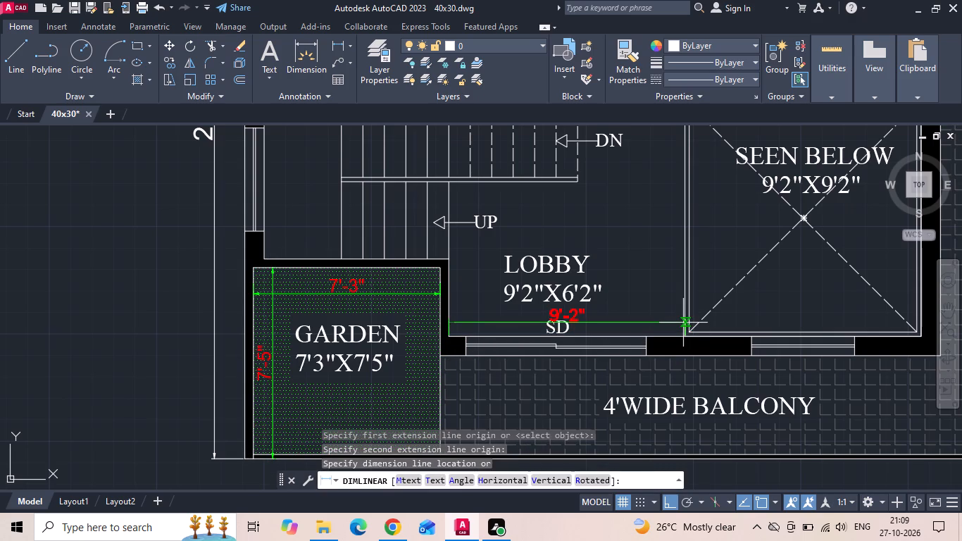
click(683, 323)
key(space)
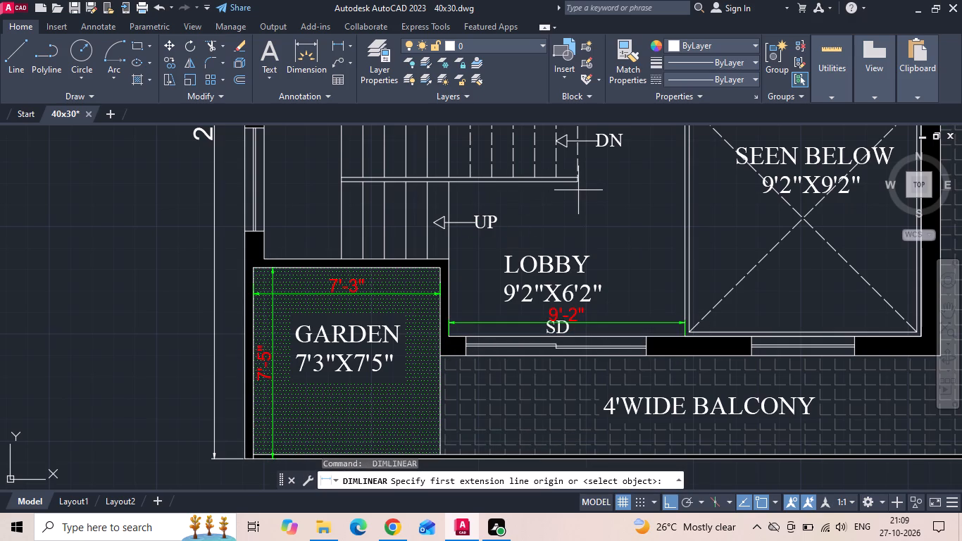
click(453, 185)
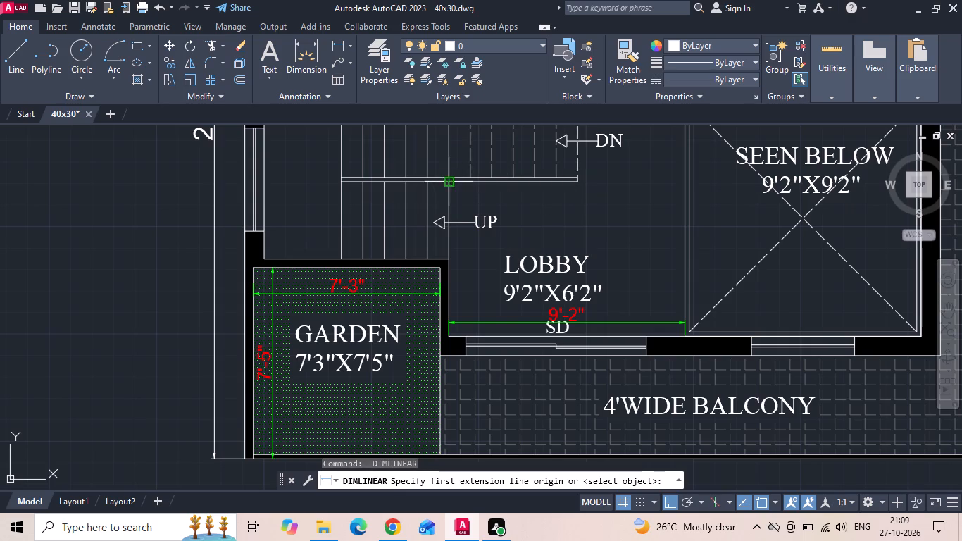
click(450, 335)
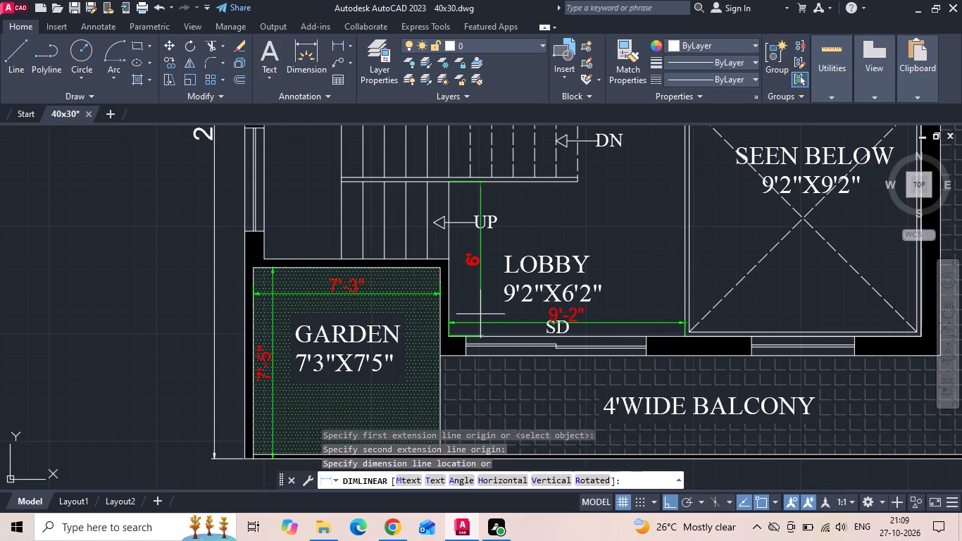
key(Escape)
Add a linear dimension for the LOBBY's depth, from the sliding-door wall to the far line of the stair divider.
key(space)
drag(468, 336, 468, 330)
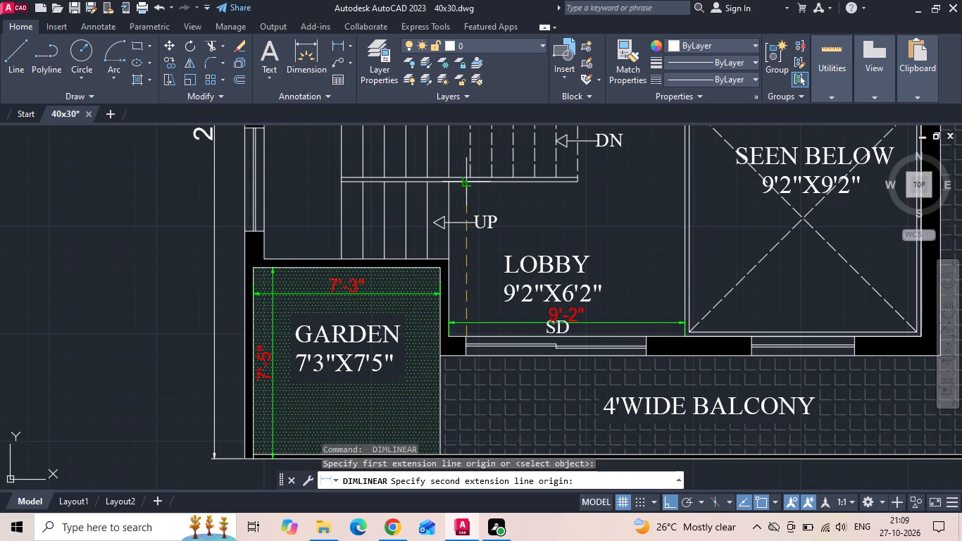
click(466, 175)
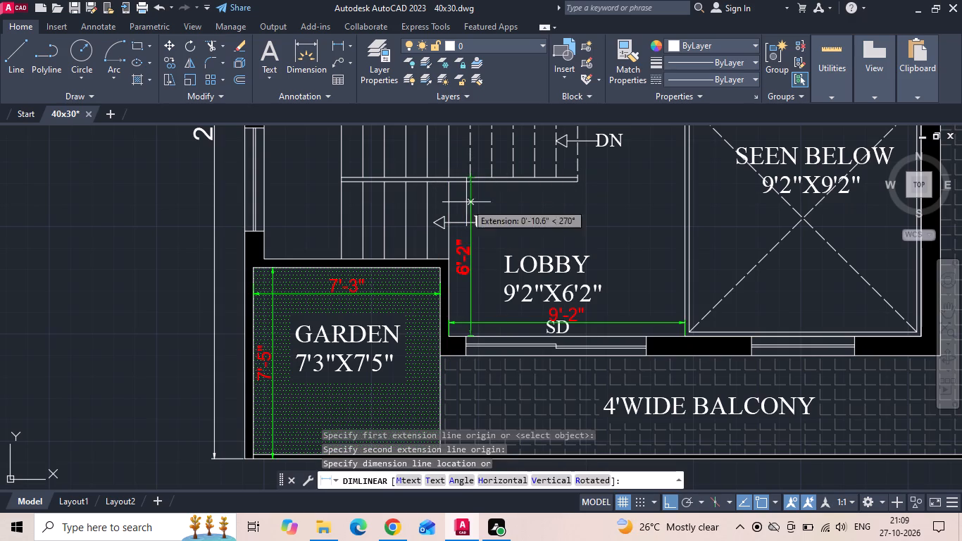
click(467, 253)
Add a linear dimension across the passage between the SEEN BELOW opening's outer edge and the toilet wall.
middle_drag(574, 277, 358, 318)
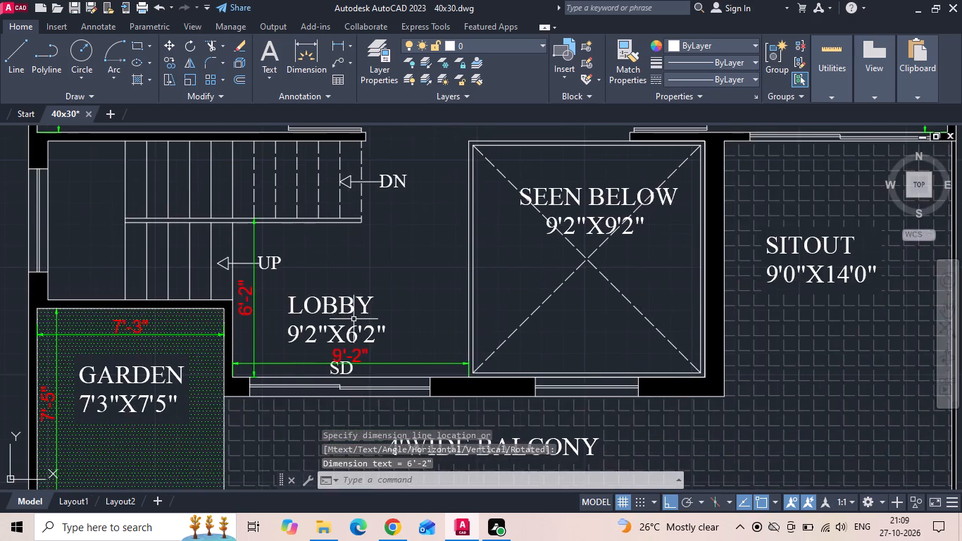
scroll(354, 321, down, 2)
scroll(408, 249, up, 2)
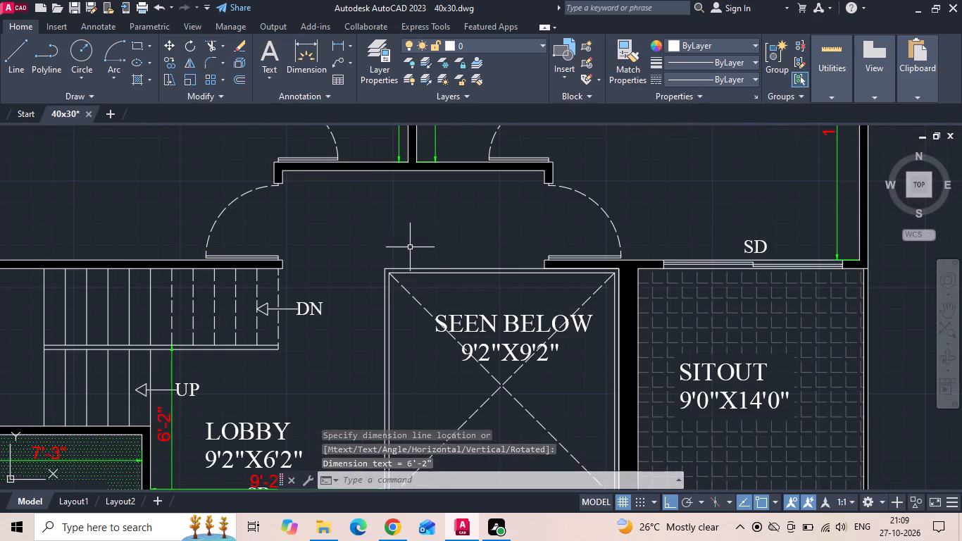
key(space)
click(414, 265)
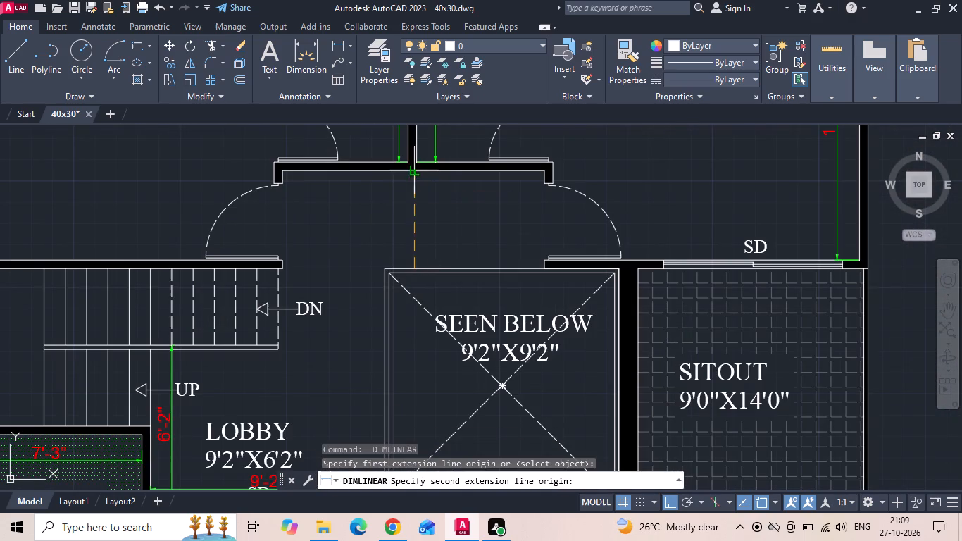
click(418, 171)
click(416, 175)
Add a linear dimension for the SEEN BELOW opening's width between the inner corners of its frame.
scroll(432, 202, down, 1)
scroll(420, 296, up, 1)
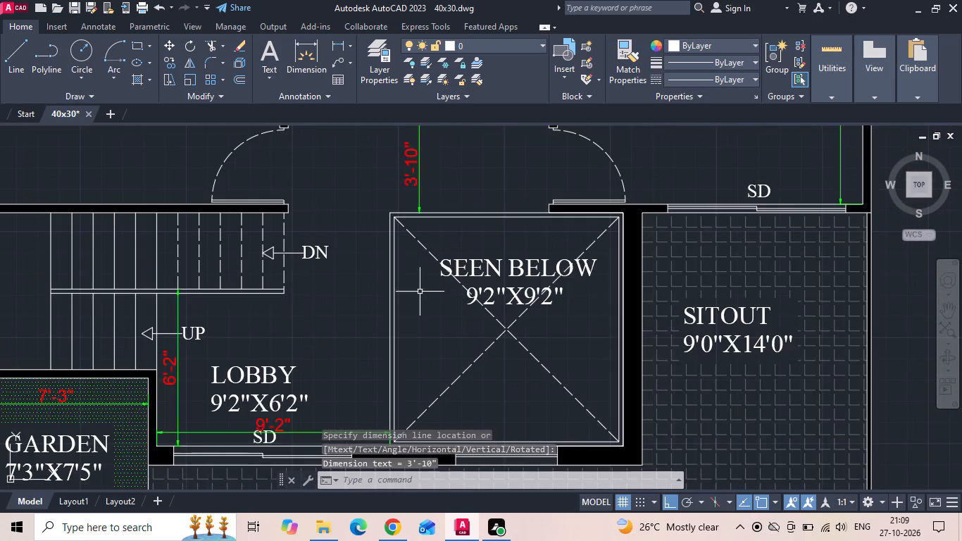
key(space)
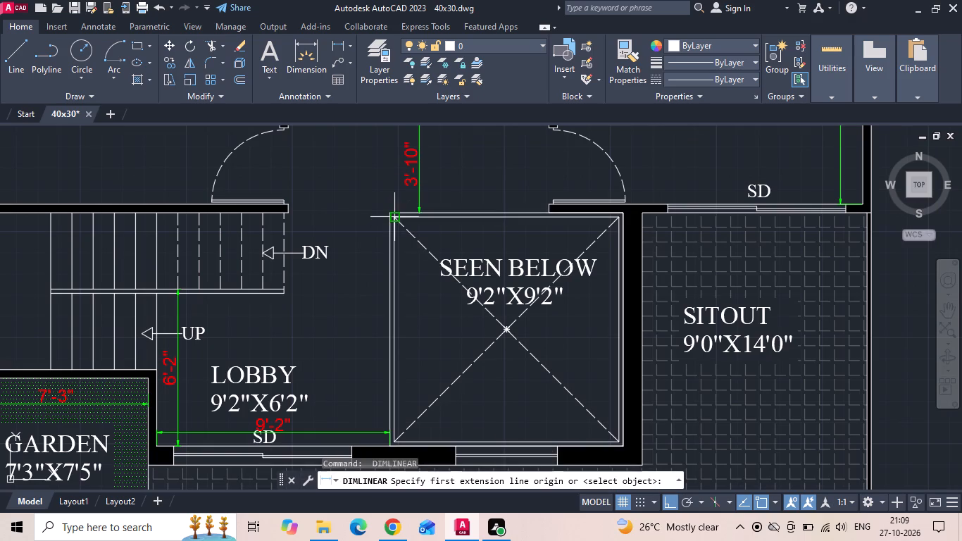
click(394, 219)
click(620, 218)
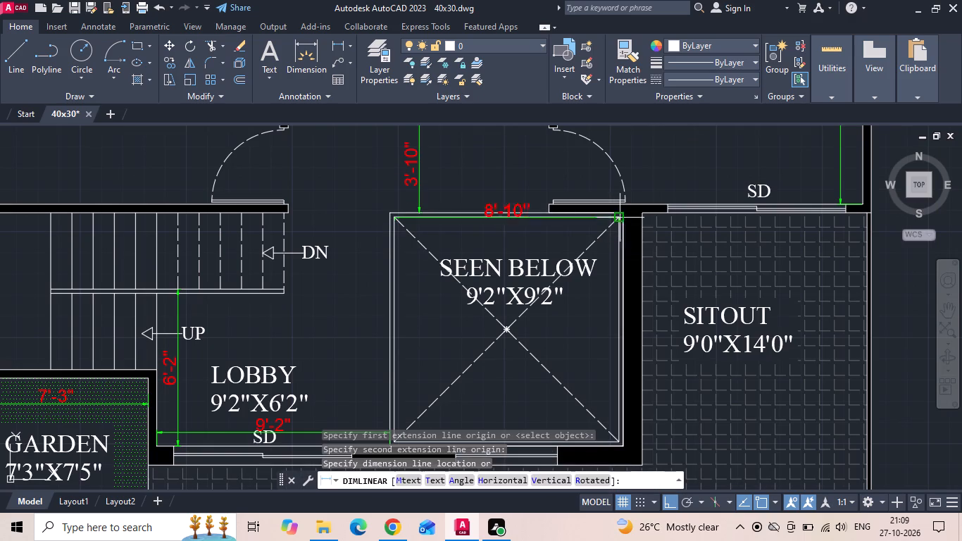
click(589, 235)
Stretch both extension origins of the SEEN BELOW width dimension to the frame's outer corners.
scroll(616, 228, up, 1)
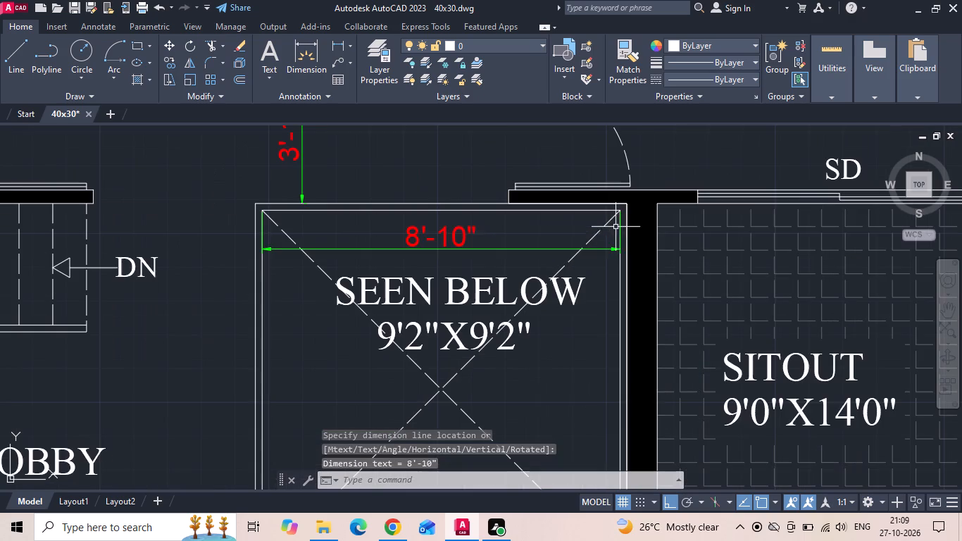
click(613, 245)
click(600, 244)
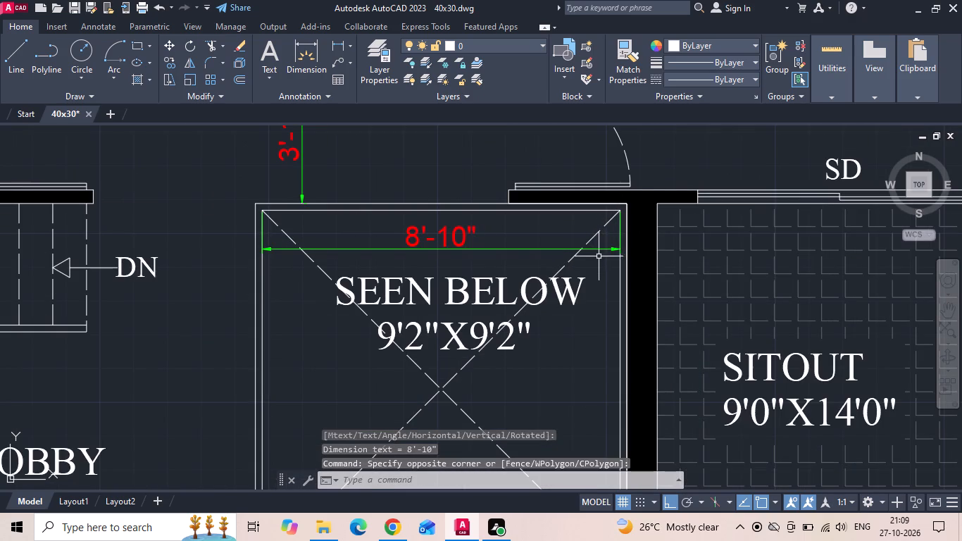
click(599, 249)
click(621, 213)
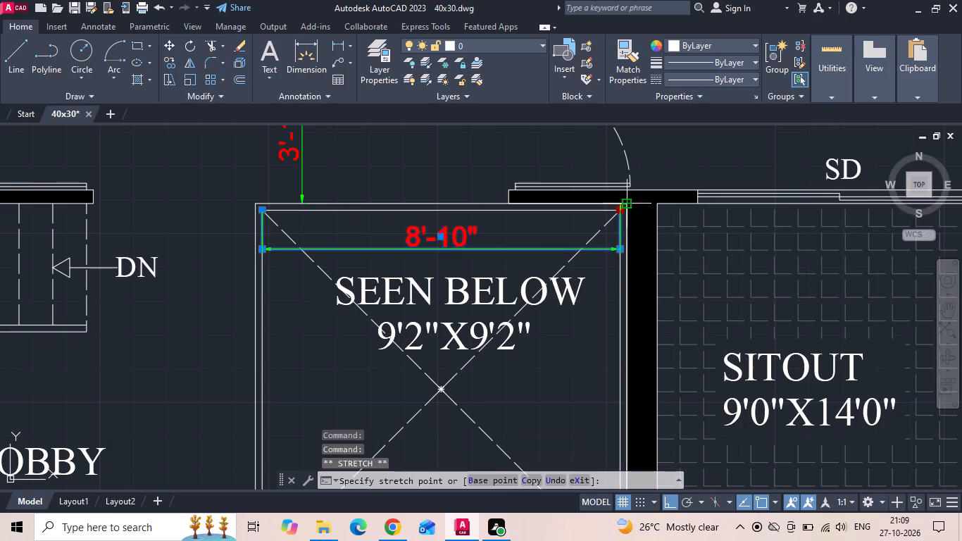
click(629, 204)
click(261, 211)
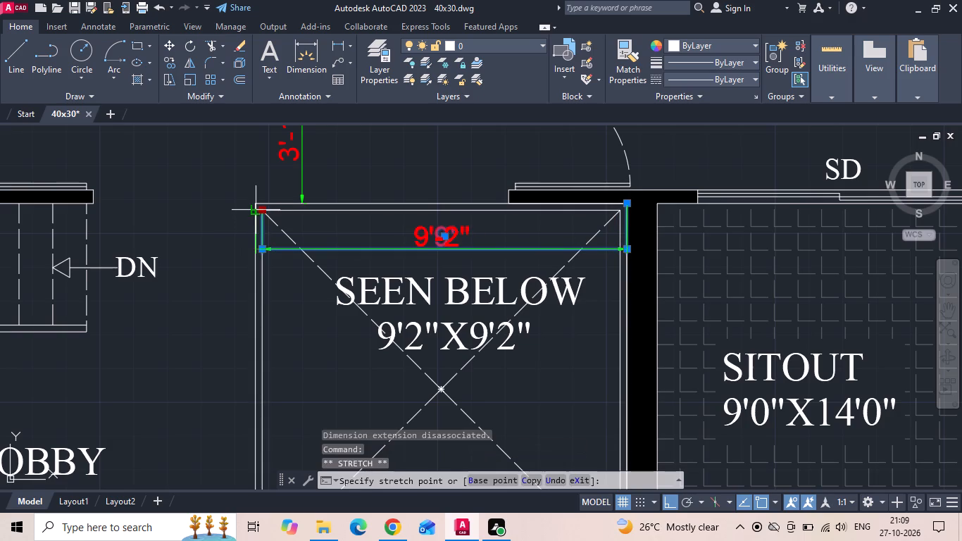
click(254, 204)
key(Escape)
Add a linear dimension for the SEEN BELOW opening's depth between its outer corners along the SITOUT-side wall.
text(DLI)
key(space)
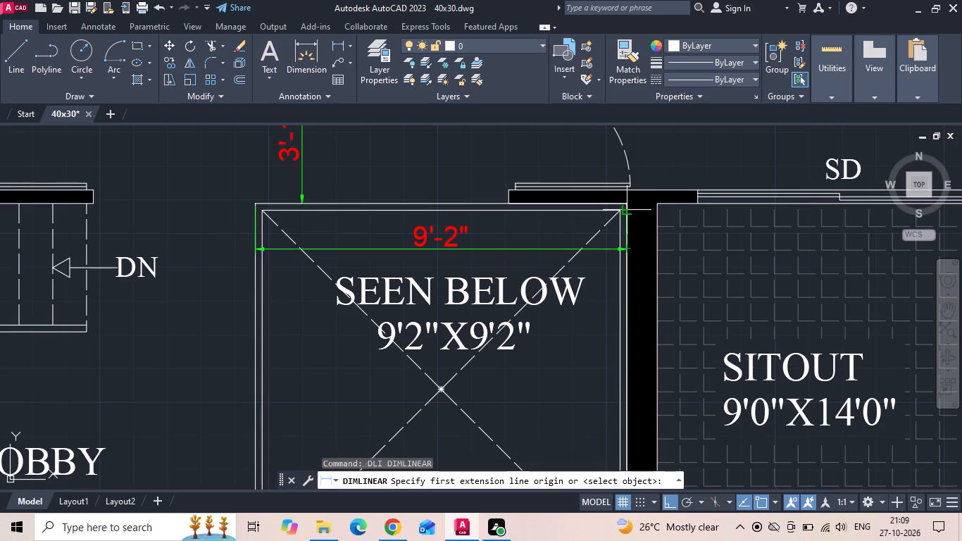
click(627, 202)
scroll(627, 209, down, 1)
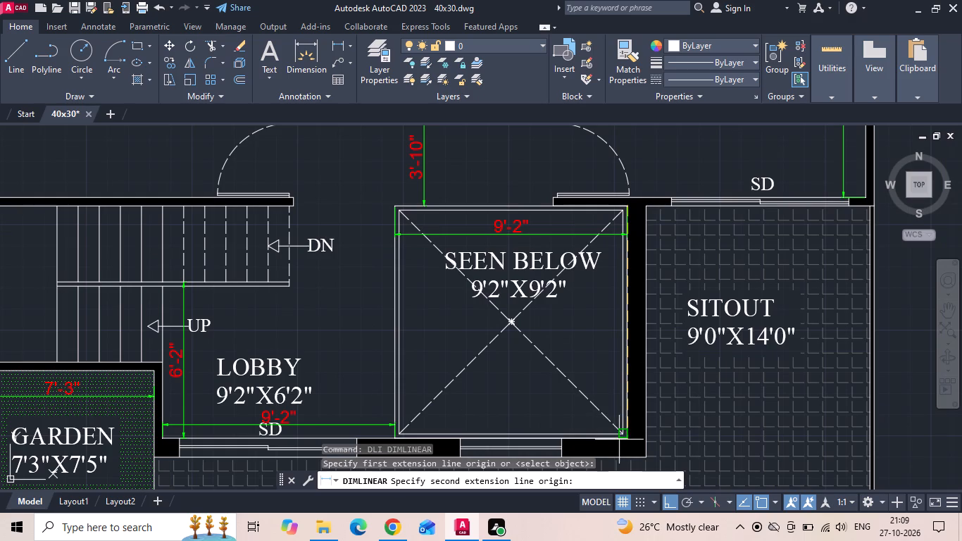
click(625, 437)
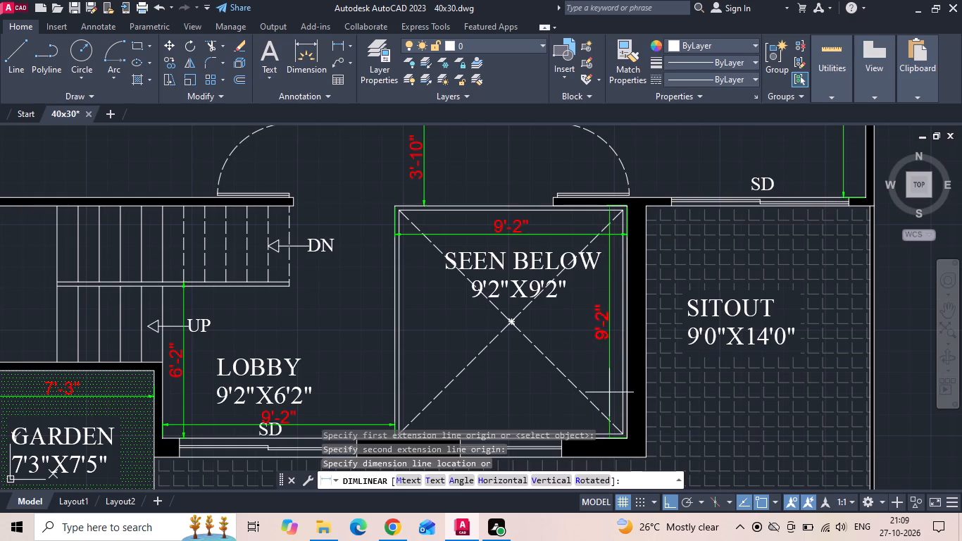
click(609, 392)
Add linear dimensions for the SITOUT's width from the wall to the outer edge and its full depth along the outer edge.
middle_drag(592, 380, 519, 354)
key(space)
drag(576, 232, 587, 237)
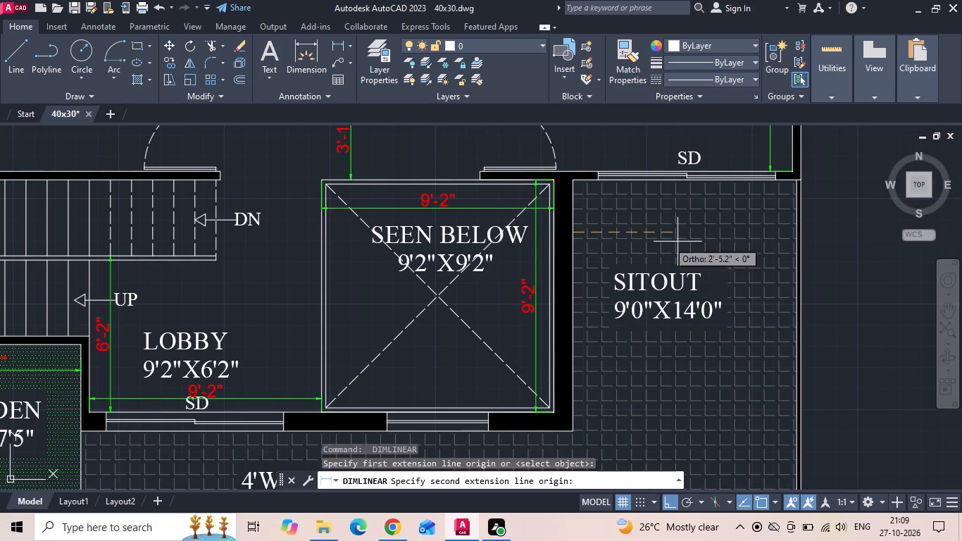
click(803, 231)
click(794, 235)
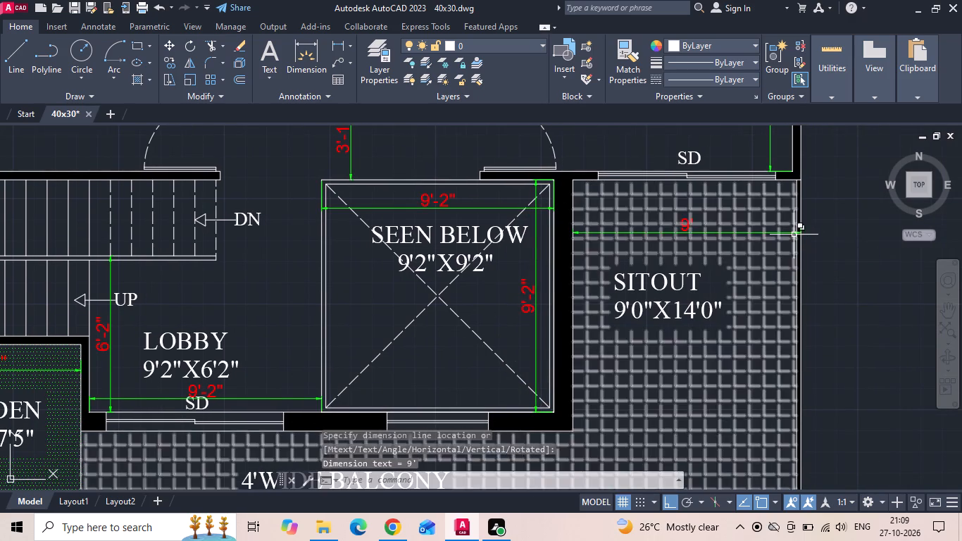
key(space)
click(799, 180)
scroll(767, 261, down, 2)
scroll(767, 282, up, 1)
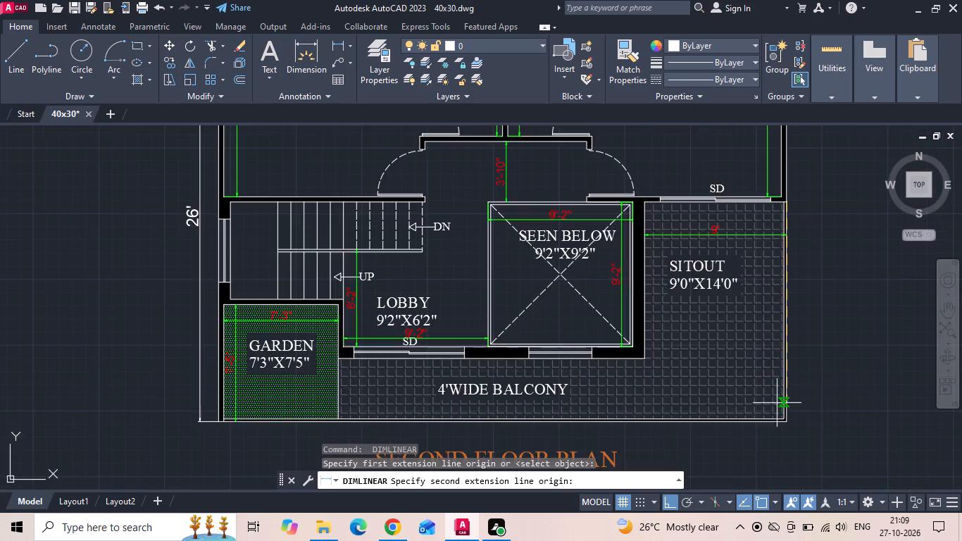
scroll(777, 403, up, 2)
click(792, 456)
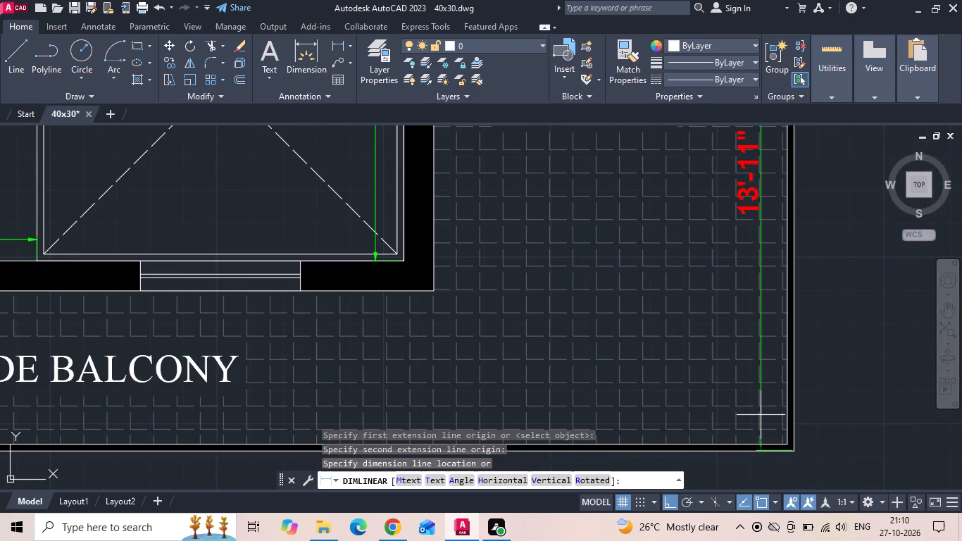
click(761, 414)
scroll(711, 435, down, 2)
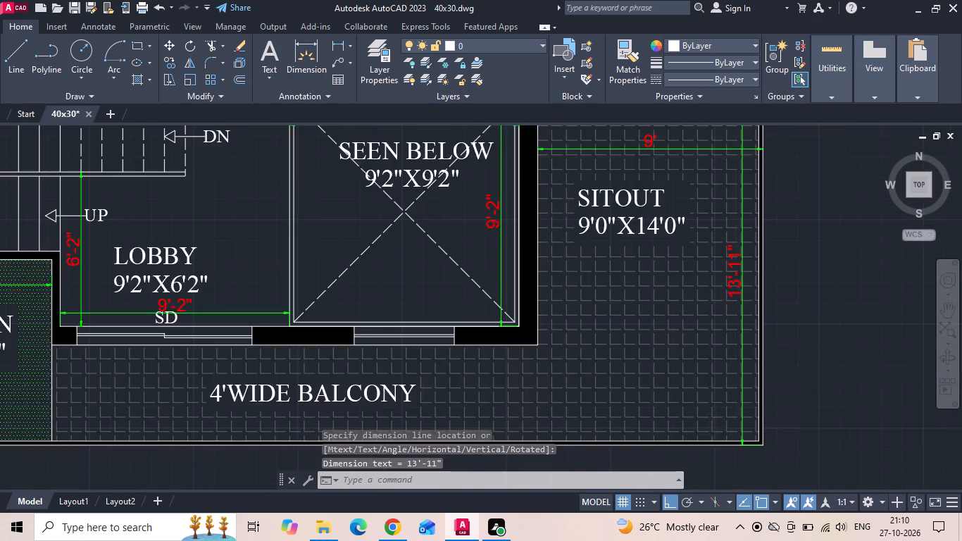
Examine both ends of the SITOUT's depth dimension where they meet the outer wall corners.
scroll(737, 226, up, 5)
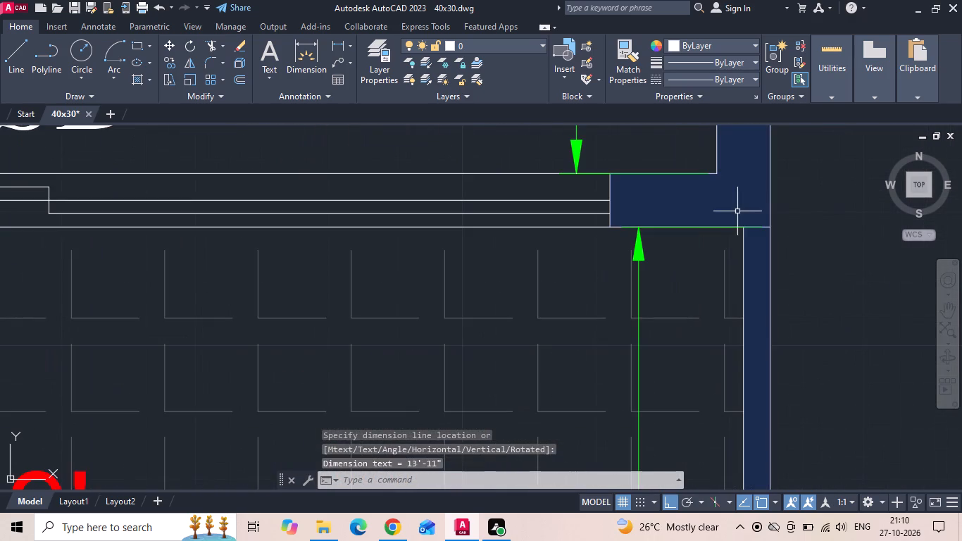
scroll(668, 191, down, 5)
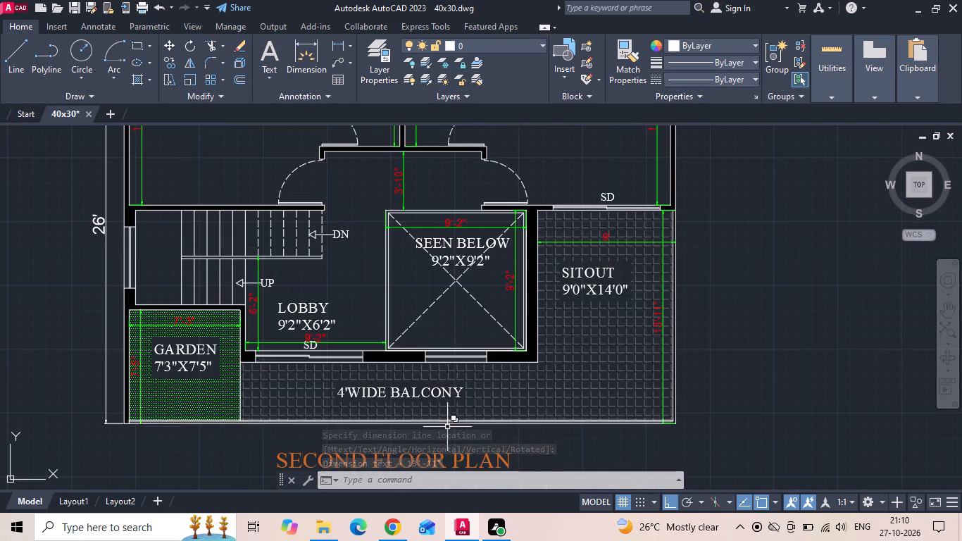
scroll(645, 443, up, 2)
scroll(756, 405, up, 3)
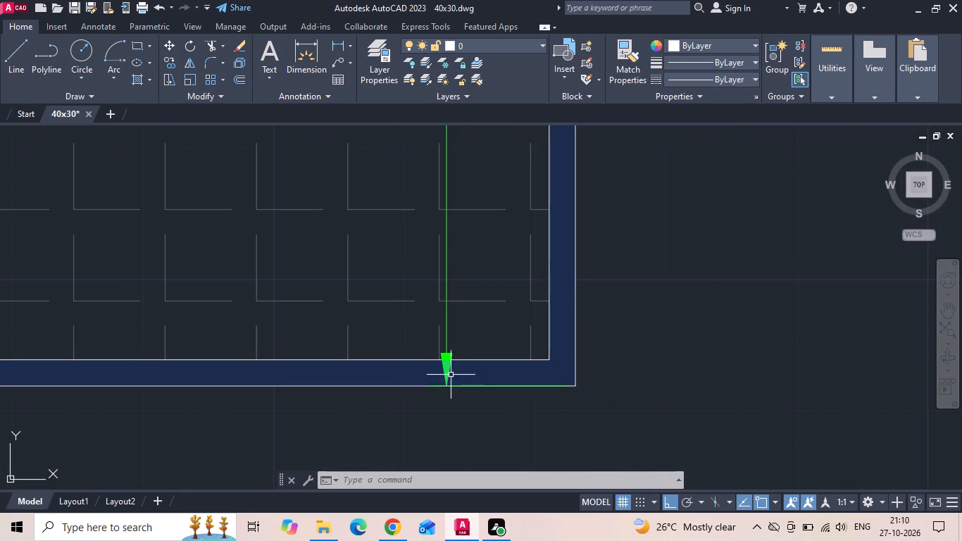
scroll(568, 373, down, 5)
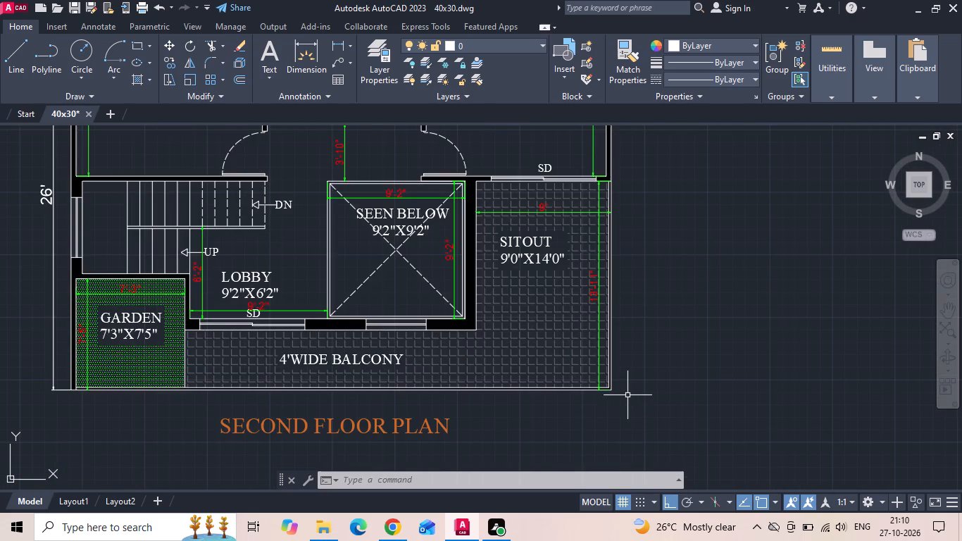
key(Escape)
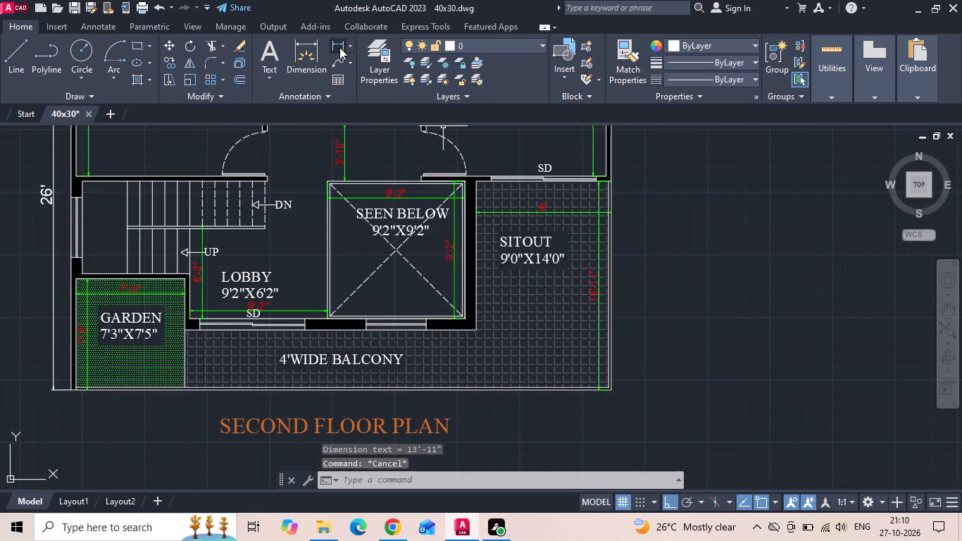
Add a linear dimension for the 4' wide balcony's depth from the SEEN BELOW wall corner to the outer edge.
click(338, 44)
scroll(473, 366, up, 1)
drag(477, 311, 477, 320)
click(475, 409)
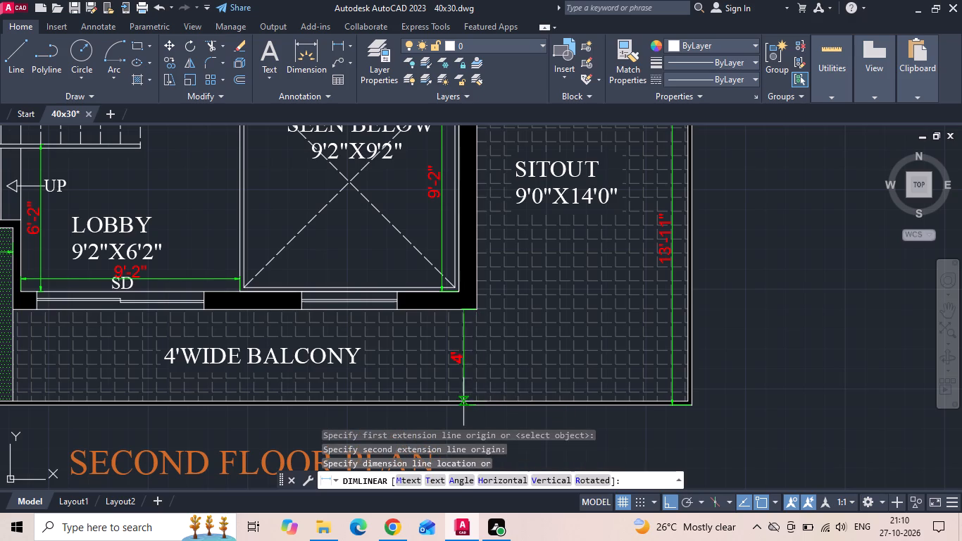
click(461, 399)
Delete the SITOUT's depth dimension along its outer edge.
scroll(667, 393, up, 2)
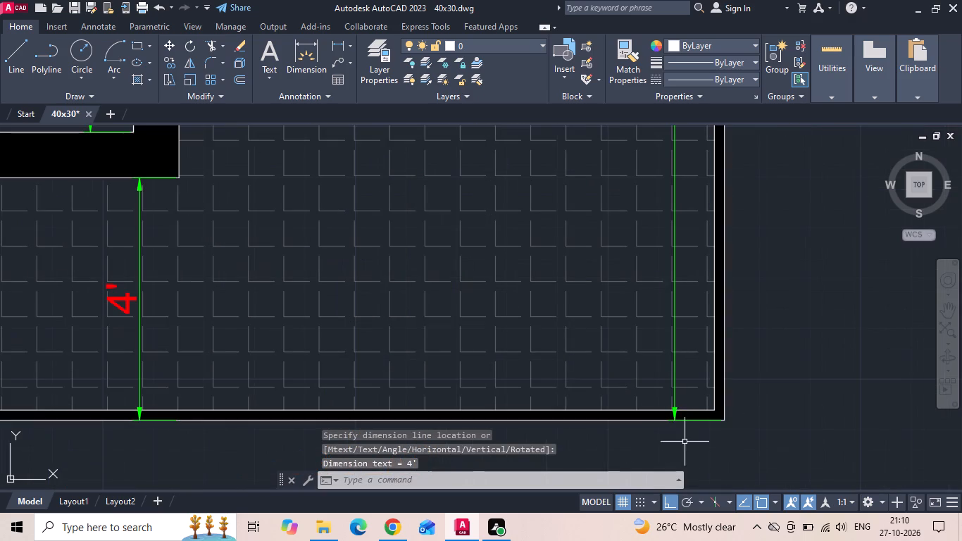
click(683, 421)
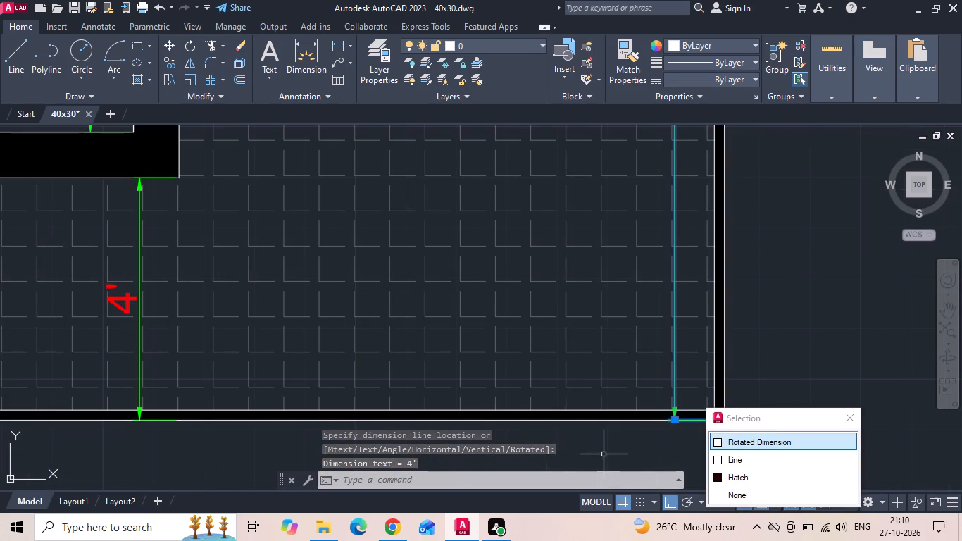
scroll(749, 456, up, 3)
key(Insert)
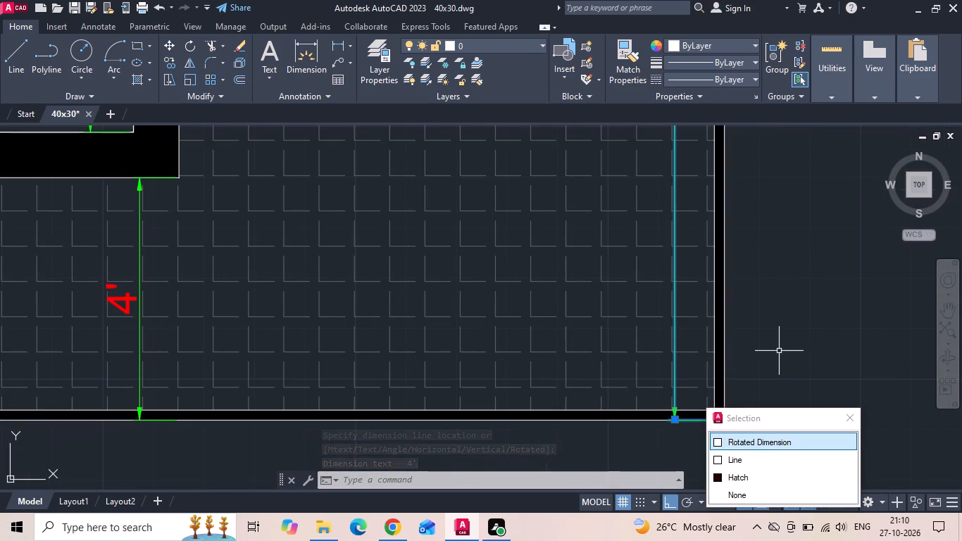
key(Delete)
Add a linear dimension for the SITOUT's depth from the balcony's outer corner to the outer corner at the bedroom wall.
key(d)
text(LI)
key(space)
click(725, 421)
scroll(678, 451, down, 3)
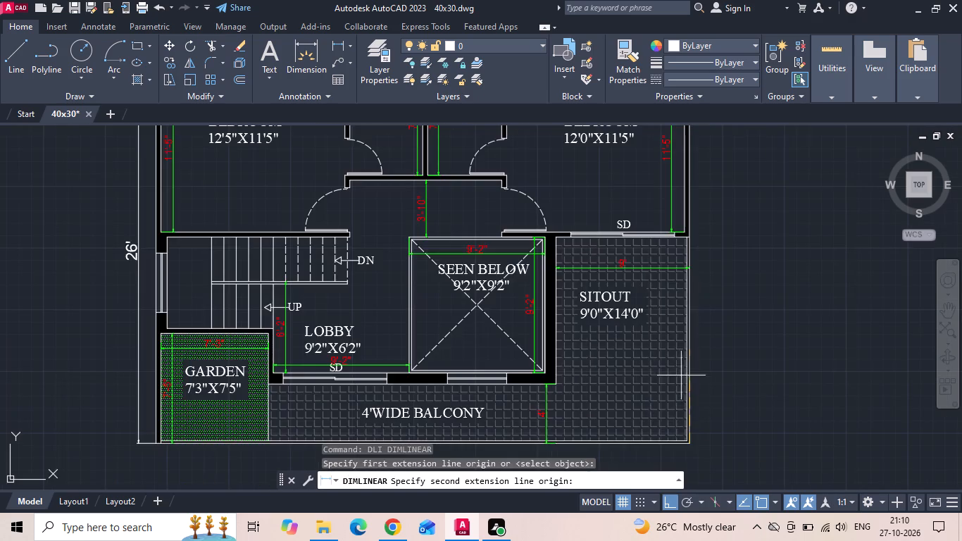
scroll(694, 226, up, 3)
click(665, 254)
scroll(665, 254, down, 3)
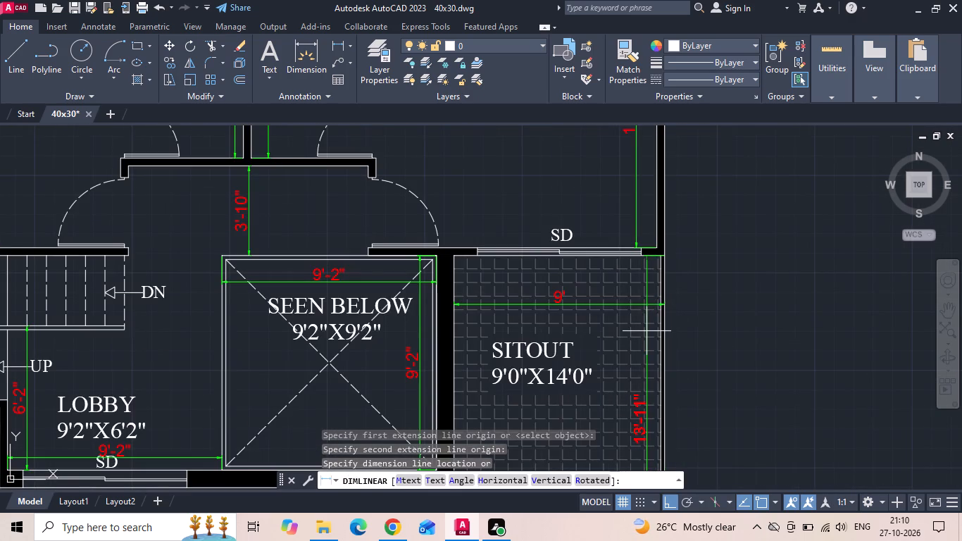
click(646, 332)
Measure the thickness of the wall between the bedroom and the SITOUT at the sliding door's outer end.
scroll(668, 241, up, 3)
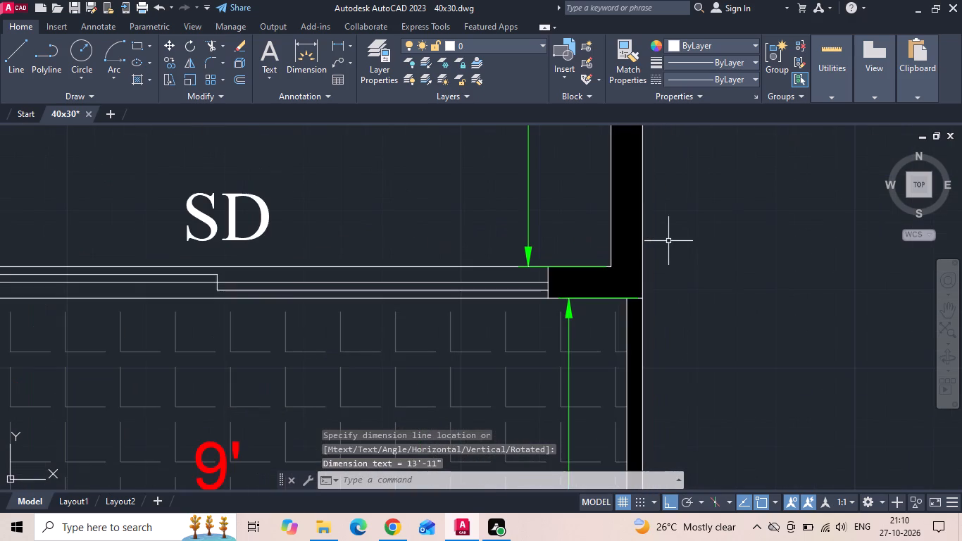
click(337, 43)
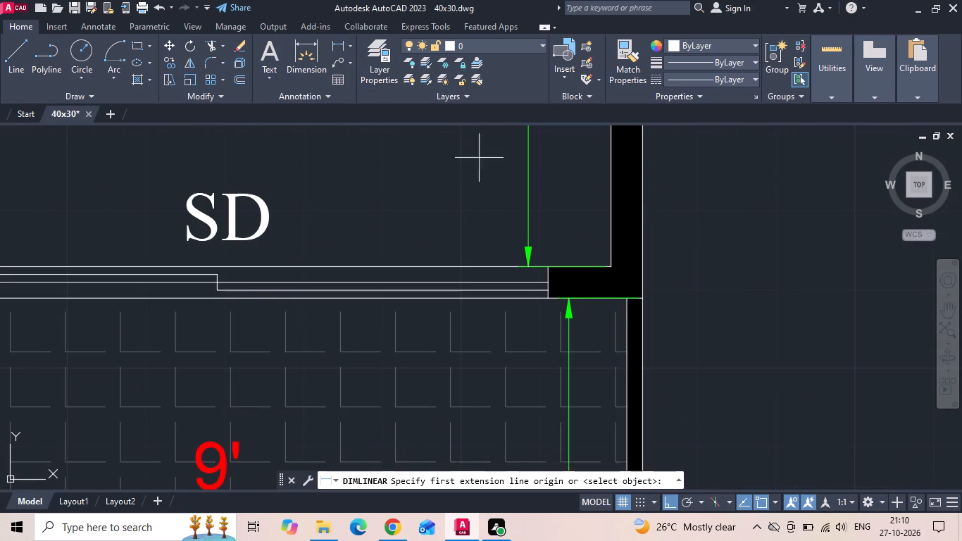
click(611, 265)
click(610, 299)
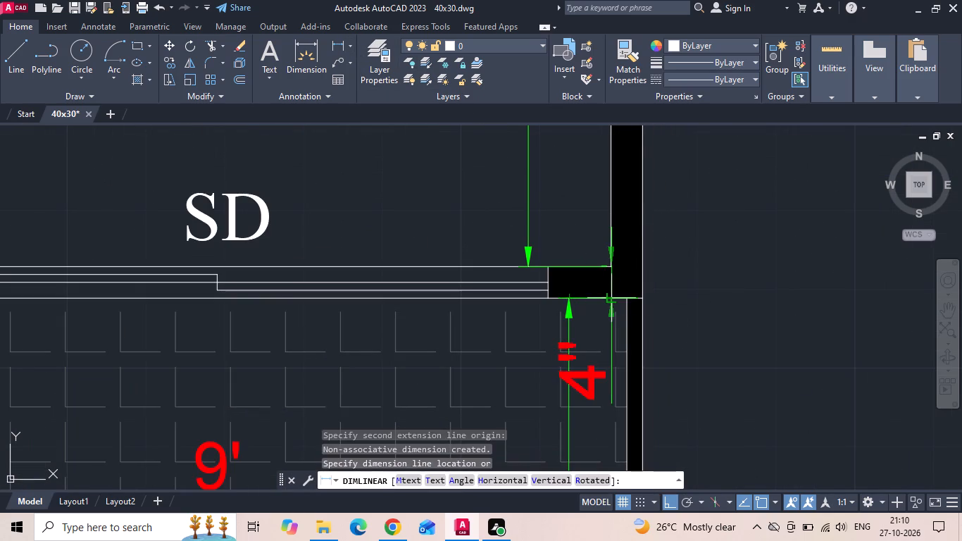
scroll(610, 299, down, 3)
key(Escape)
Compare the SITOUT and balcony areas of the dimensioned first and second floor plans.
scroll(651, 267, down, 2)
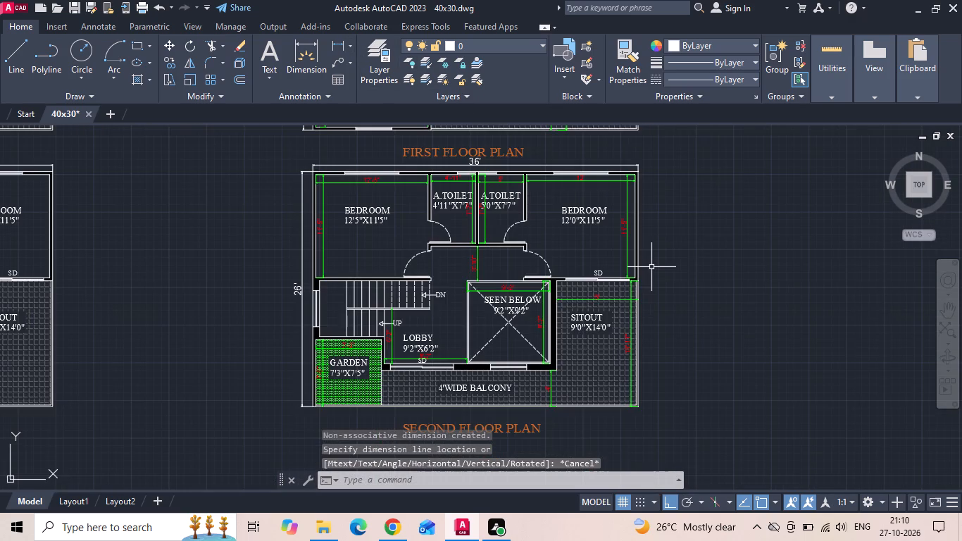
scroll(651, 267, down, 1)
scroll(213, 346, up, 2)
scroll(453, 349, down, 2)
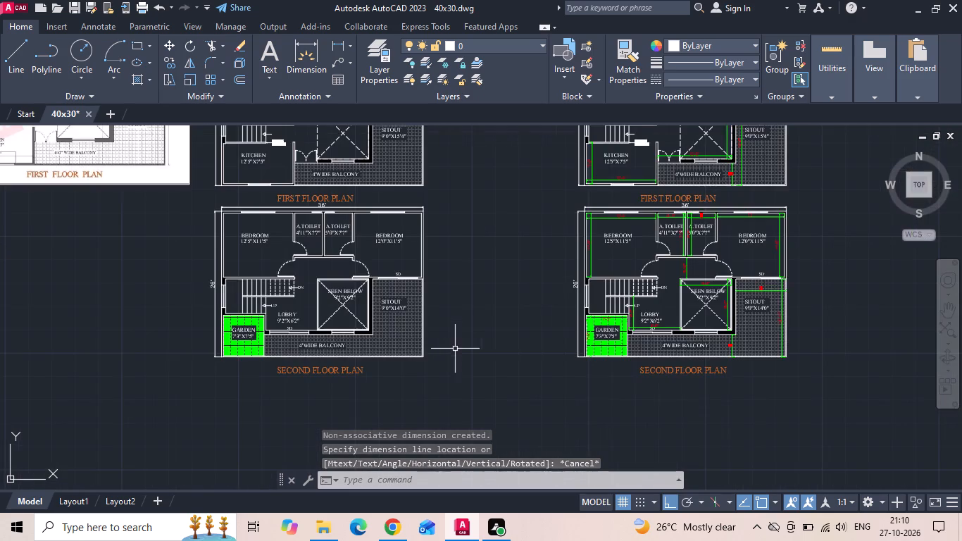
middle_drag(675, 233, 495, 354)
scroll(588, 209, up, 2)
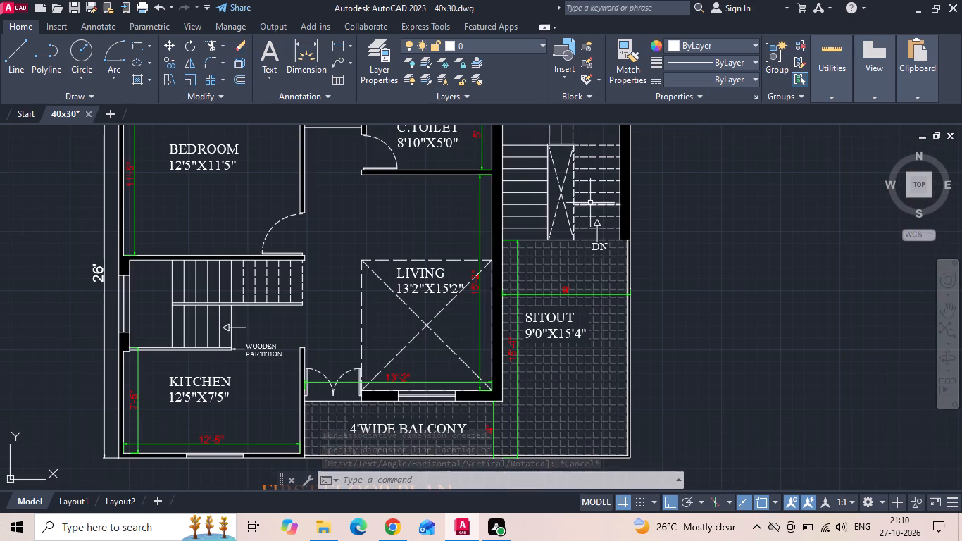
scroll(649, 220, up, 2)
scroll(572, 157, down, 3)
middle_drag(559, 311, 547, 178)
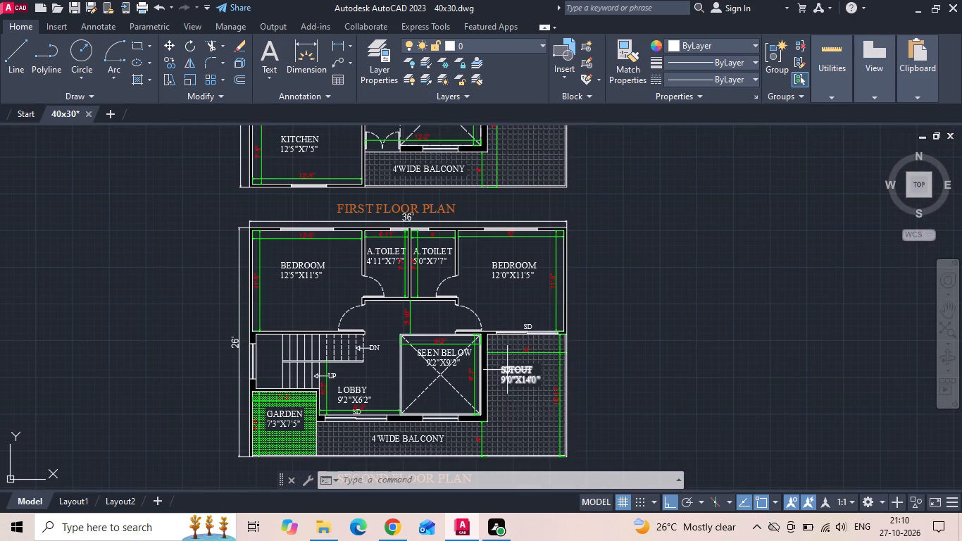
scroll(506, 366, up, 2)
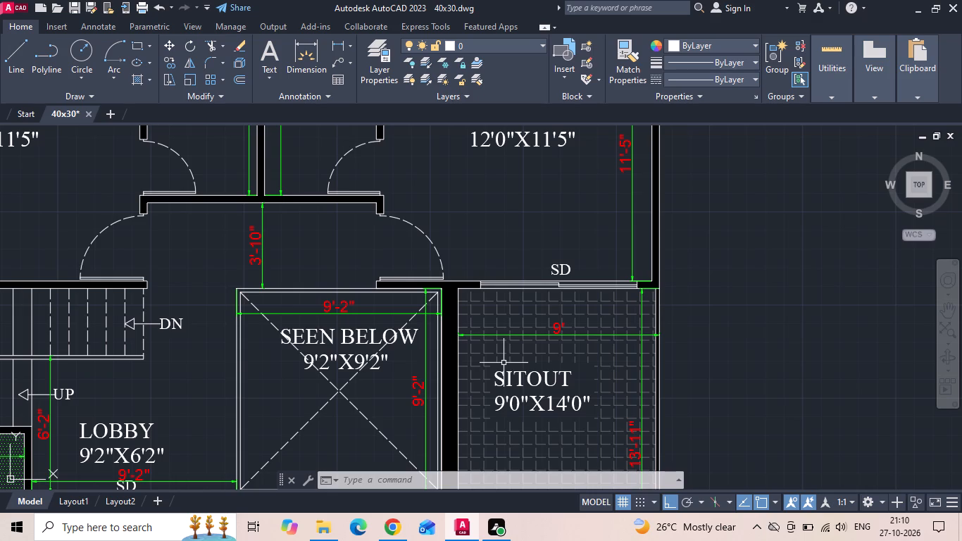
scroll(529, 392, down, 3)
scroll(549, 214, up, 2)
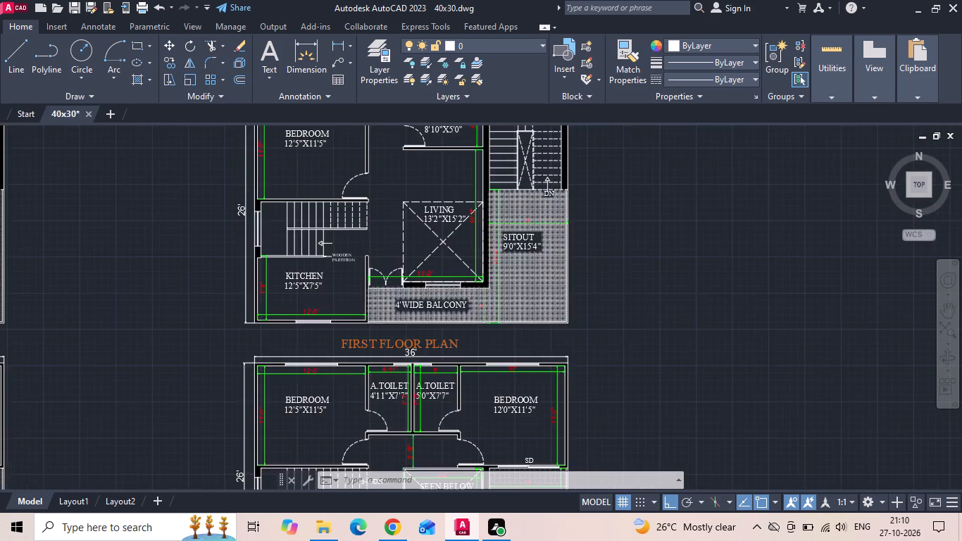
scroll(521, 311, down, 1)
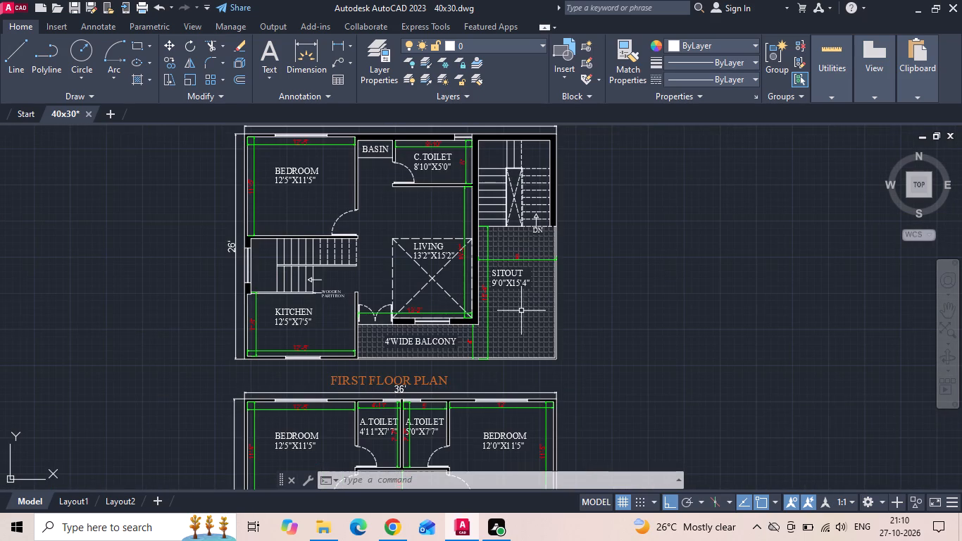
middle_drag(477, 373, 484, 245)
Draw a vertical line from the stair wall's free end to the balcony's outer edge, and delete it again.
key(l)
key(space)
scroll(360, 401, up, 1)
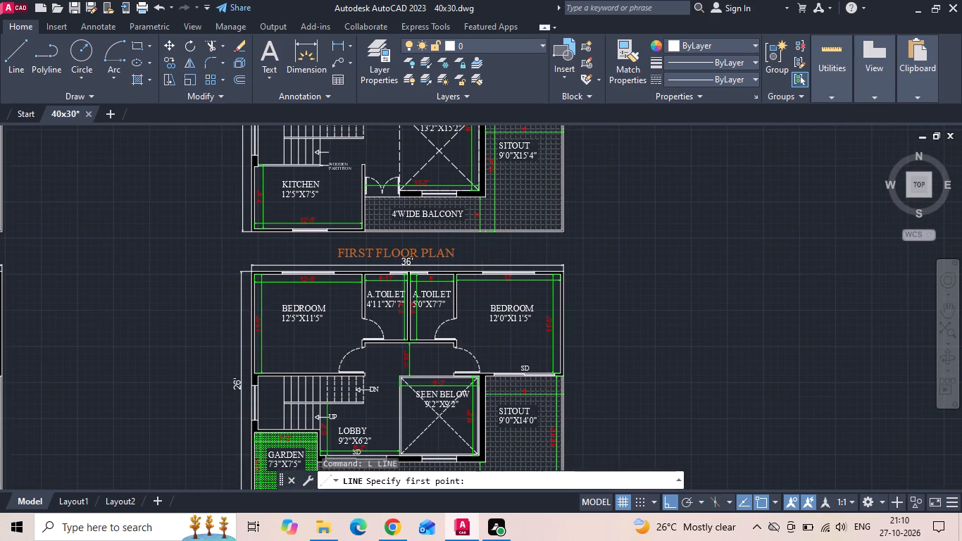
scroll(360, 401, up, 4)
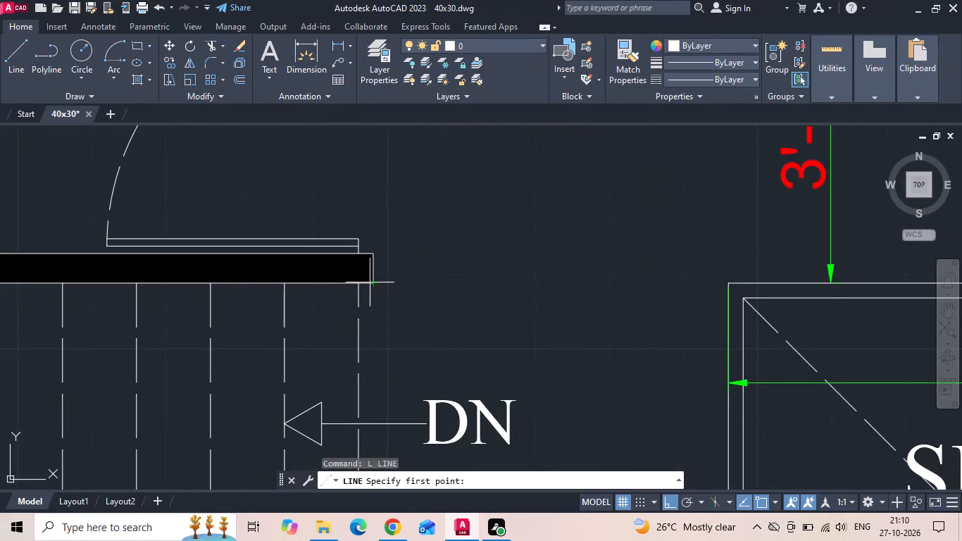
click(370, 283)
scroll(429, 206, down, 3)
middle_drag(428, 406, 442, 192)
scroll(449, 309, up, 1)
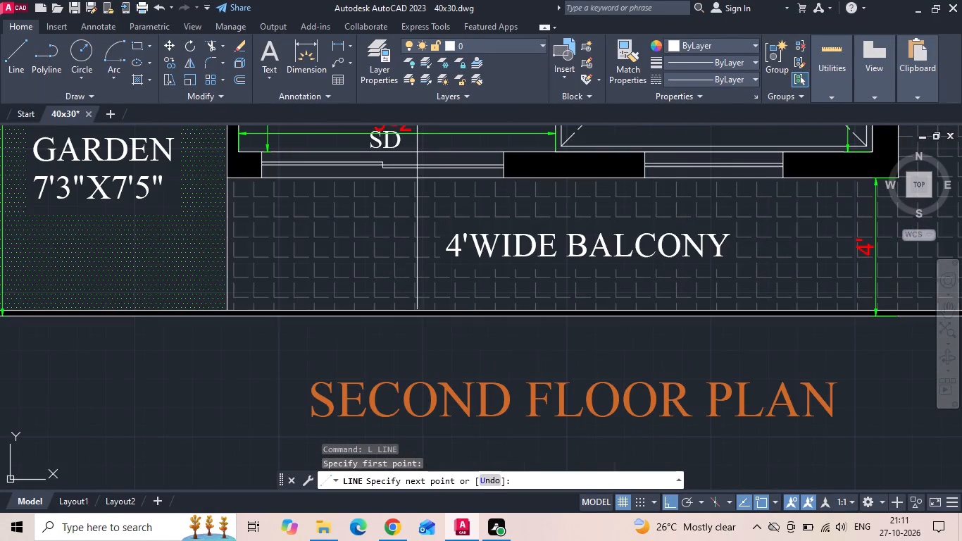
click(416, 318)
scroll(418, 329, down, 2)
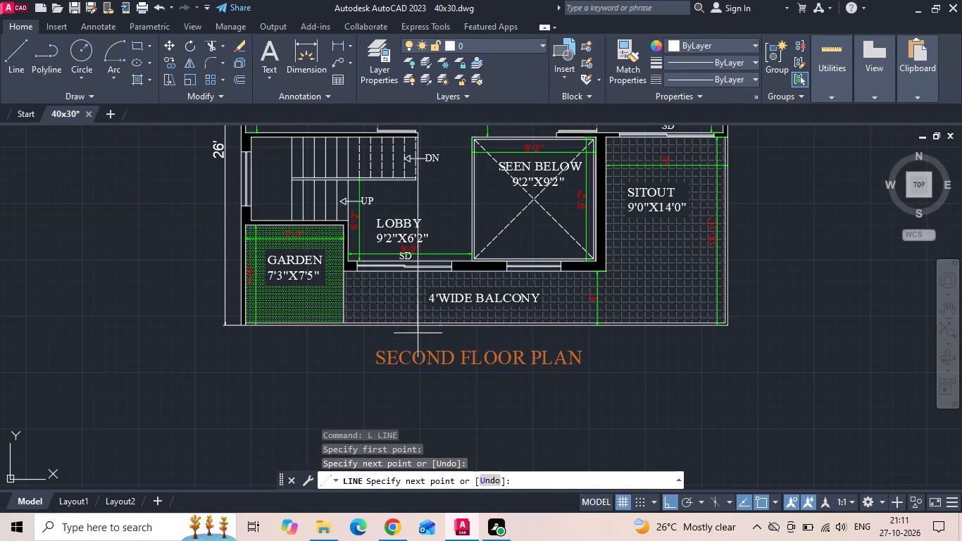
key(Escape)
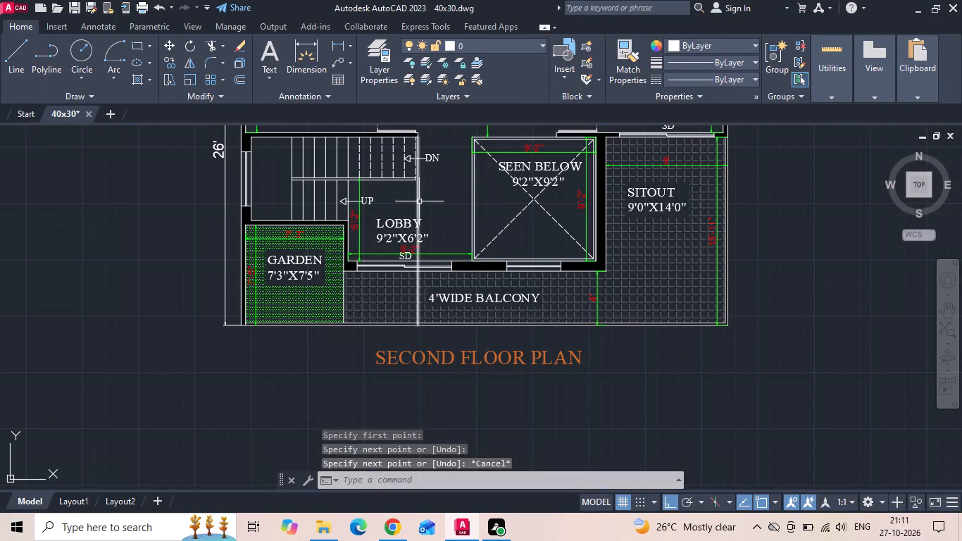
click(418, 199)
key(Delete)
Measure the vertical distance from the balcony's outer edge to the bedroom-side corner of the stair wall's free end.
text(DLI)
key(space)
scroll(390, 344, up, 2)
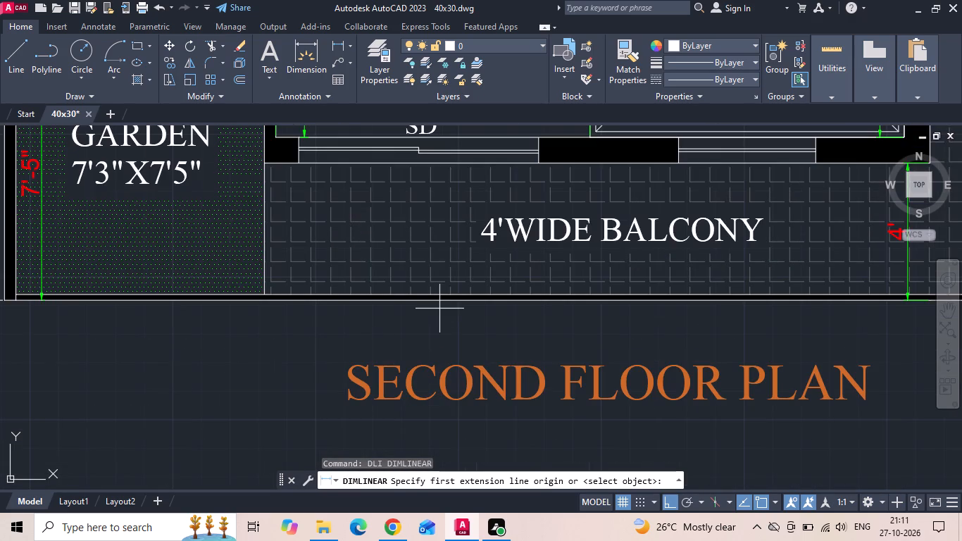
click(439, 305)
scroll(436, 366, down, 2)
scroll(442, 150, up, 2)
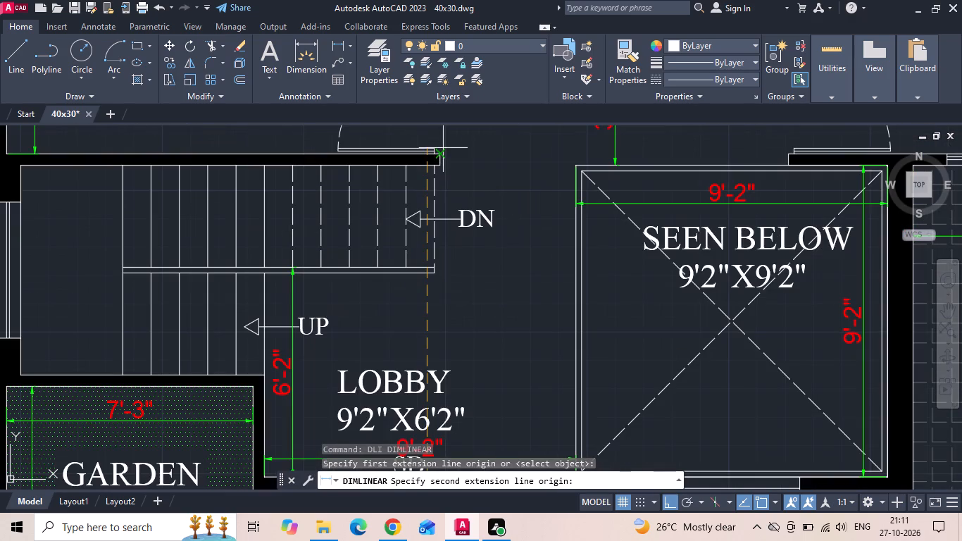
click(437, 151)
scroll(469, 182, down, 2)
key(Escape)
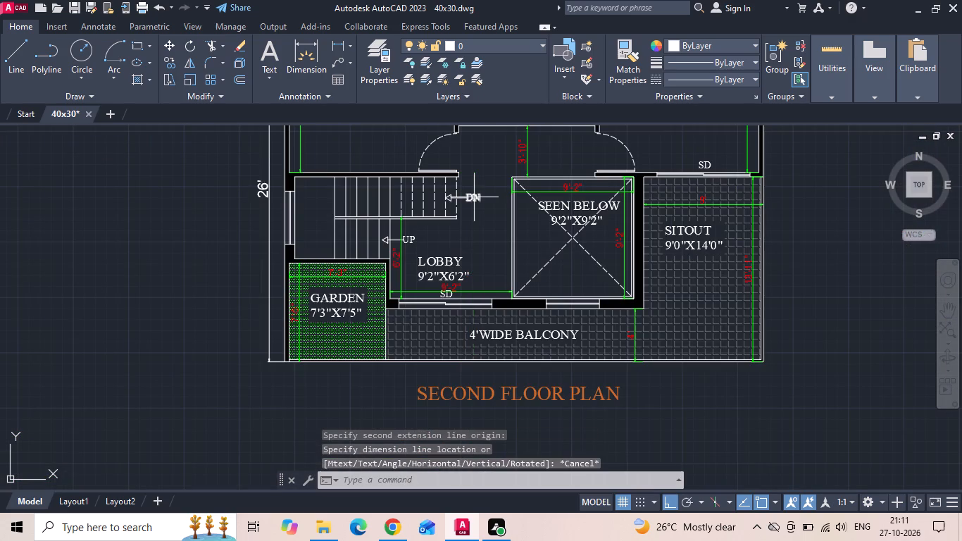
Measure the vertical distance from the stair-side corner of the wall's free end to the balcony's outer edge.
key(space)
scroll(463, 185, up, 2)
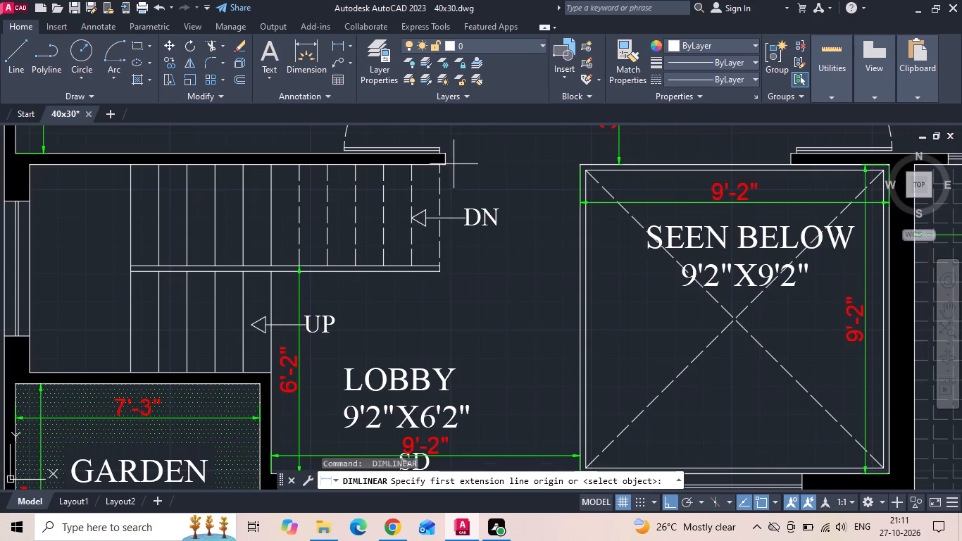
click(449, 165)
scroll(451, 177, down, 1)
middle_drag(451, 440, 440, 336)
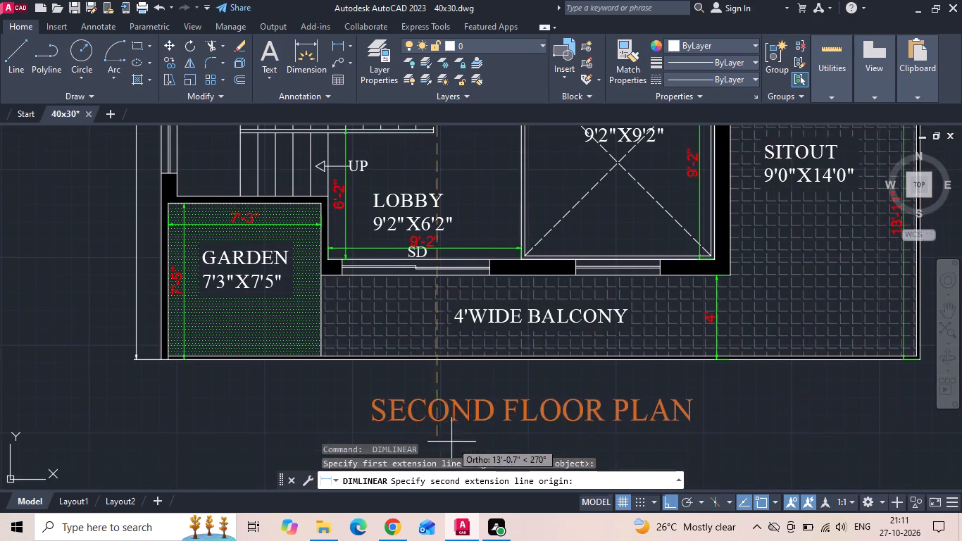
scroll(440, 370, up, 2)
click(428, 347)
scroll(445, 360, down, 2)
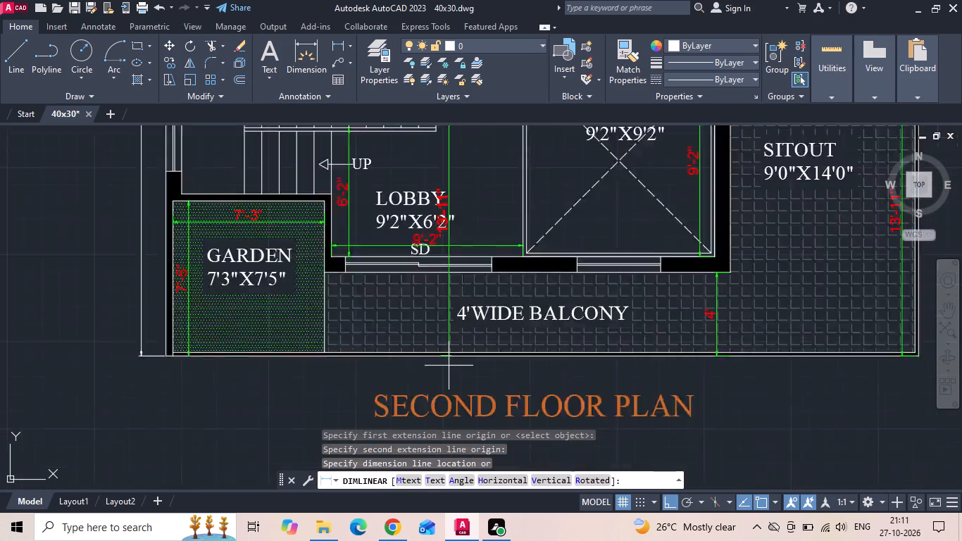
scroll(449, 366, down, 1)
key(Escape)
Correct the SITOUT size label on the dimensioned second floor plan to 9'0"X13'11" and save the drawing.
scroll(692, 254, up, 2)
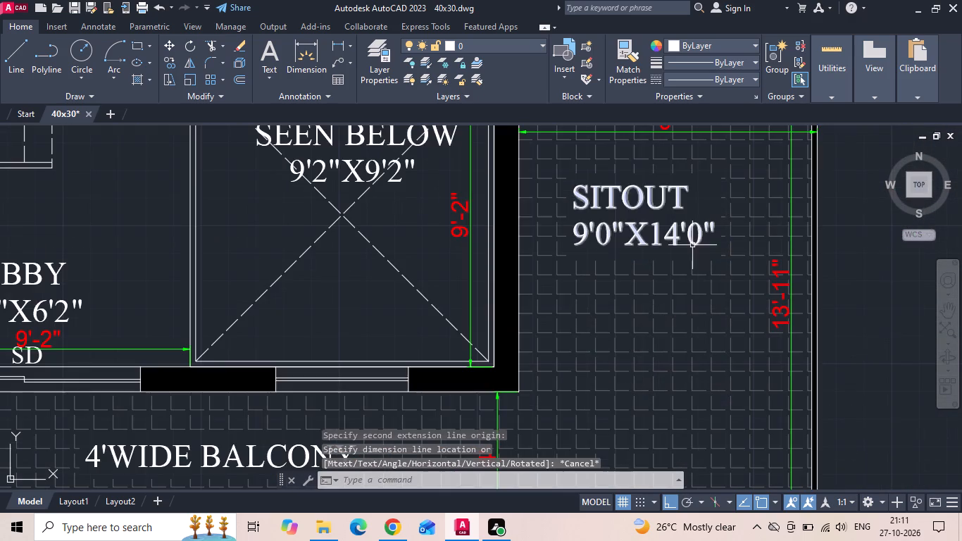
double_click(677, 237)
key(BackSpace)
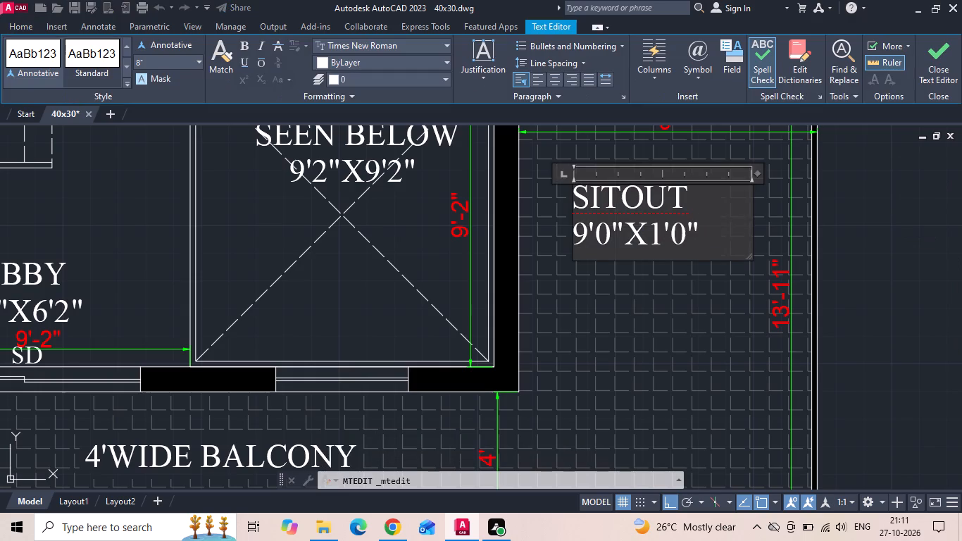
key(3)
click(701, 227)
key(BackSpace)
text(11)
scroll(688, 247, down, 1)
click(821, 212)
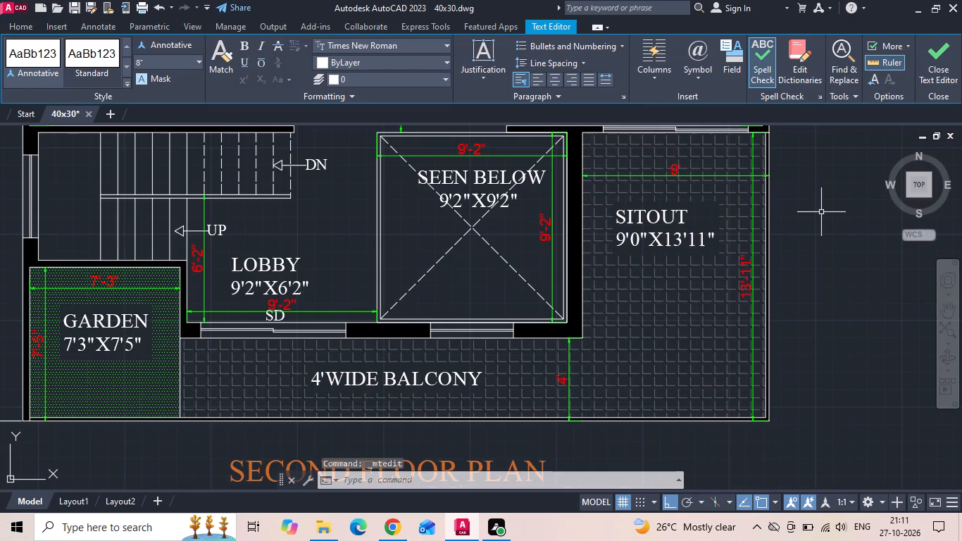
key(ctrl+s)
Correct the SITOUT size label on the undimensioned copy of the second floor plan to 9'0"X13'11" and save the drawing.
scroll(687, 314, down, 2)
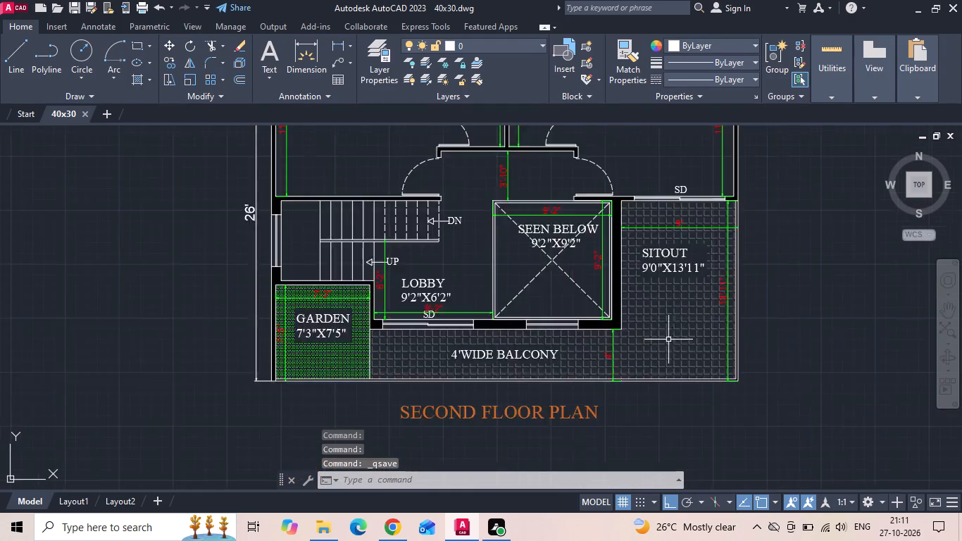
middle_drag(261, 341, 520, 331)
scroll(424, 298, up, 2)
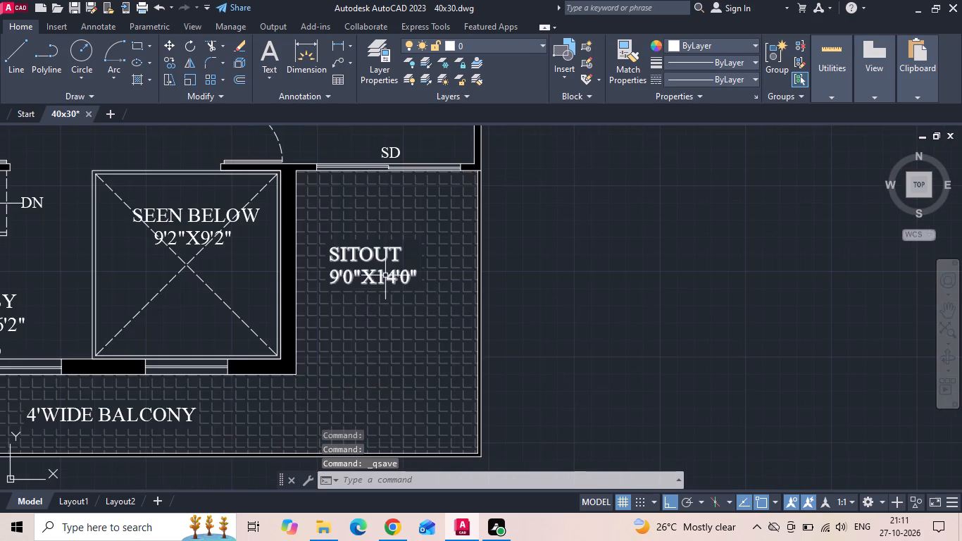
double_click(396, 278)
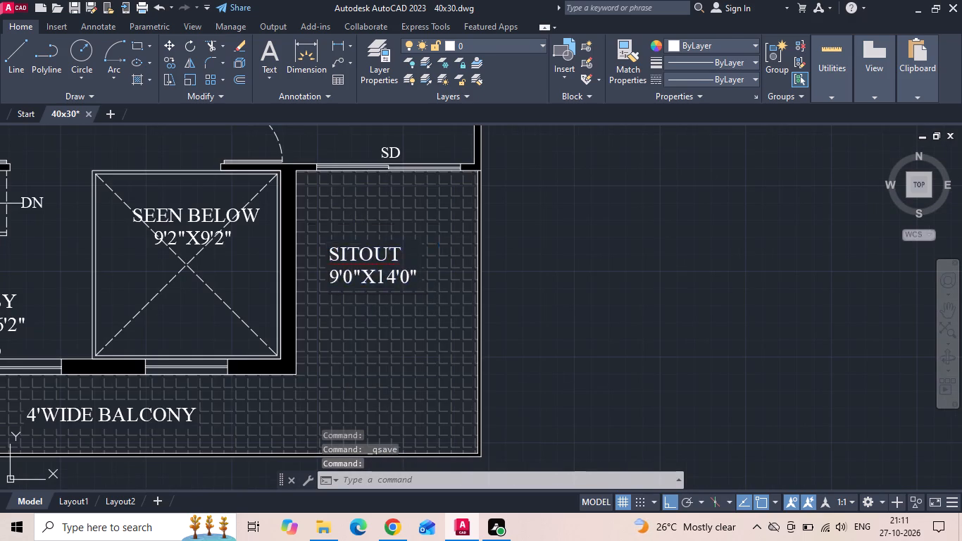
key(BackSpace)
key(3)
click(404, 281)
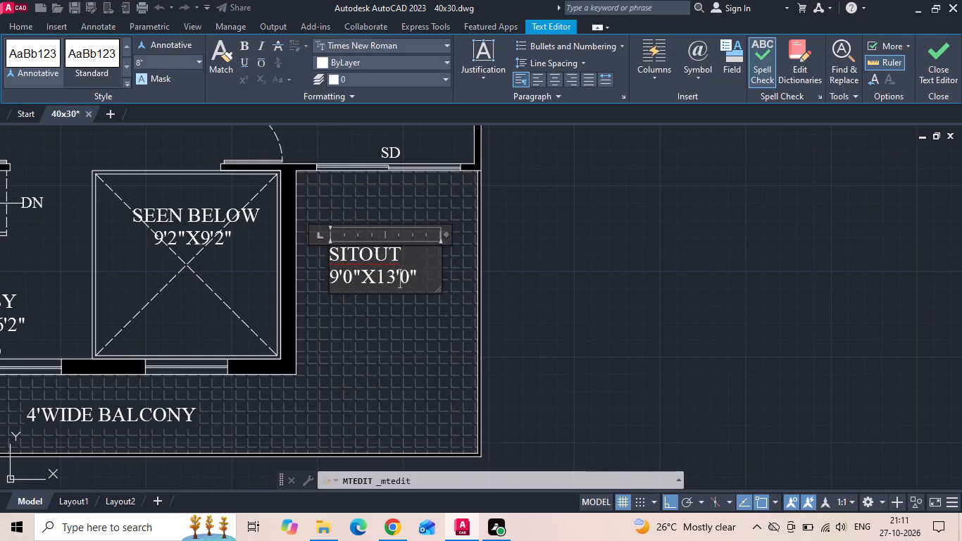
click(409, 278)
key(BackSpace)
text(11)
click(585, 279)
key(ctrl+s)
key(ctrl+s)
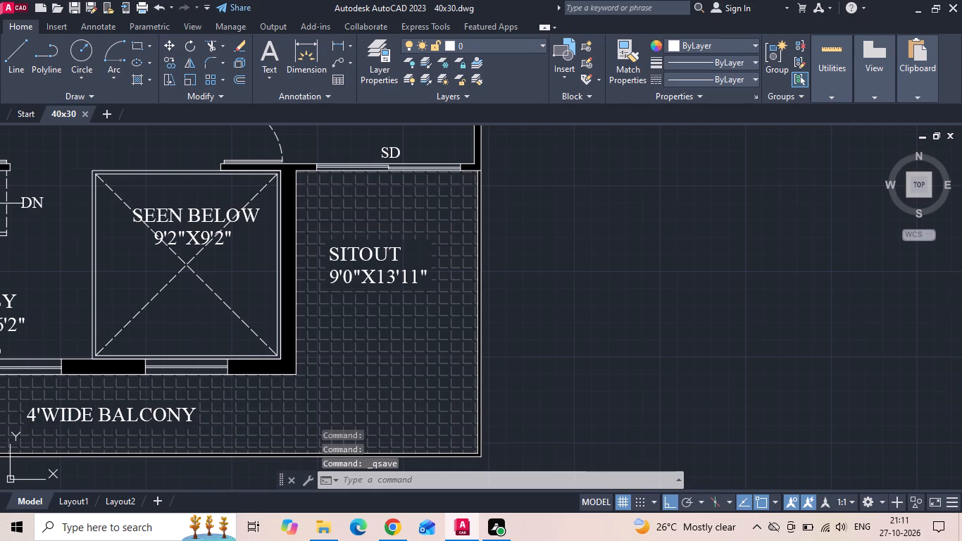
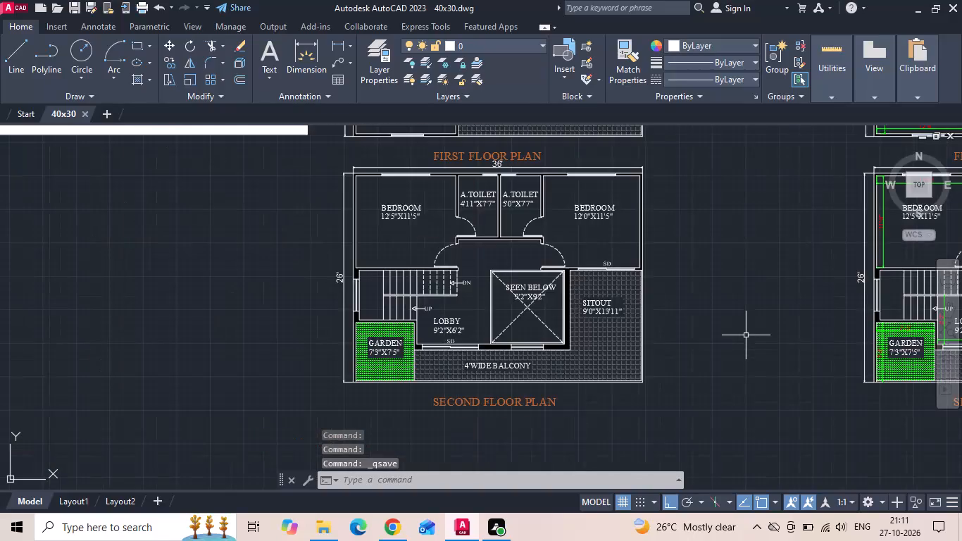
Delete the two reference images of the floor plans placed beside the drawn plans.
scroll(647, 311, down, 2)
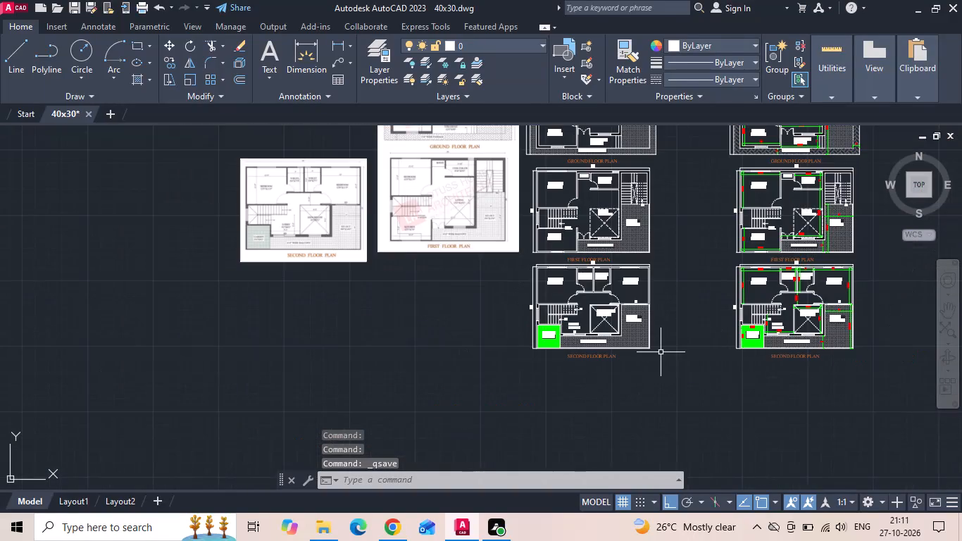
scroll(661, 353, down, 1)
drag(532, 348, 506, 314)
click(433, 249)
key(Delete)
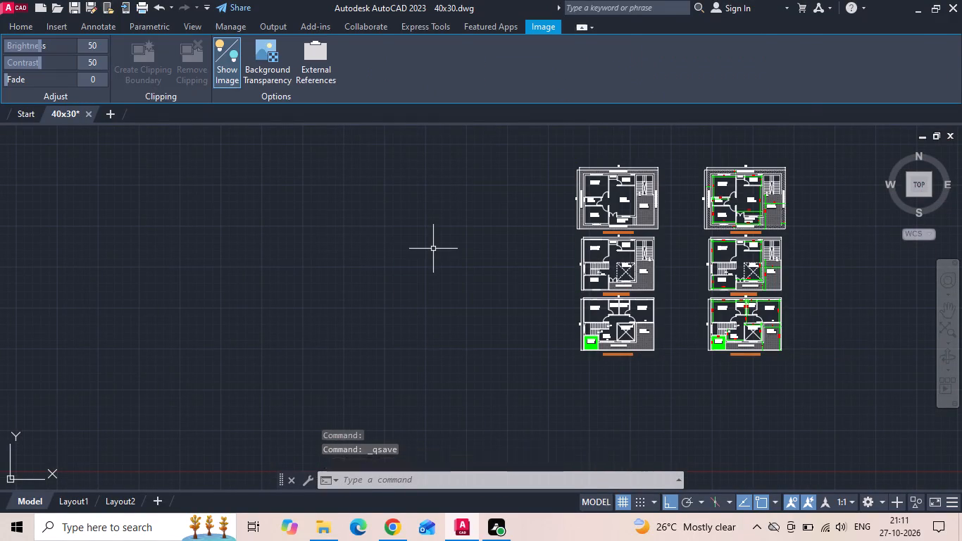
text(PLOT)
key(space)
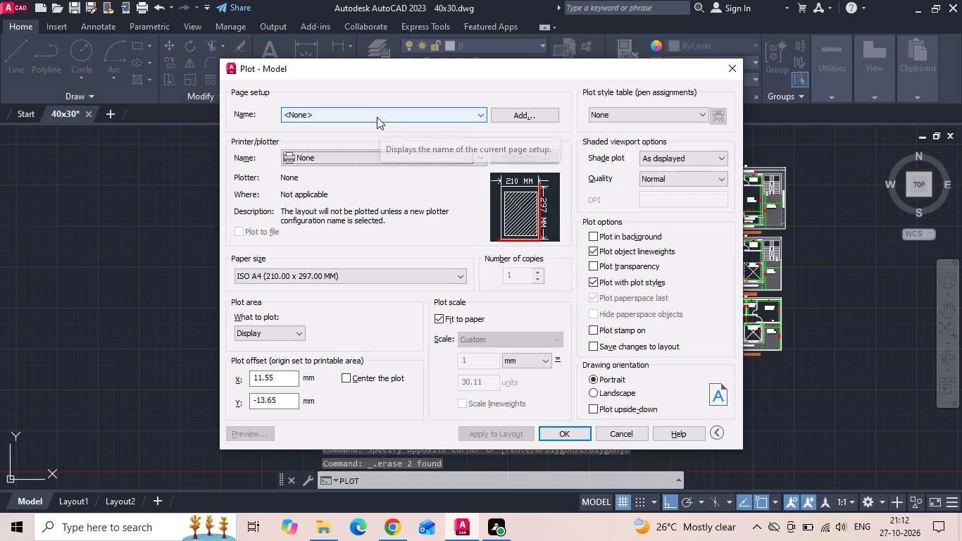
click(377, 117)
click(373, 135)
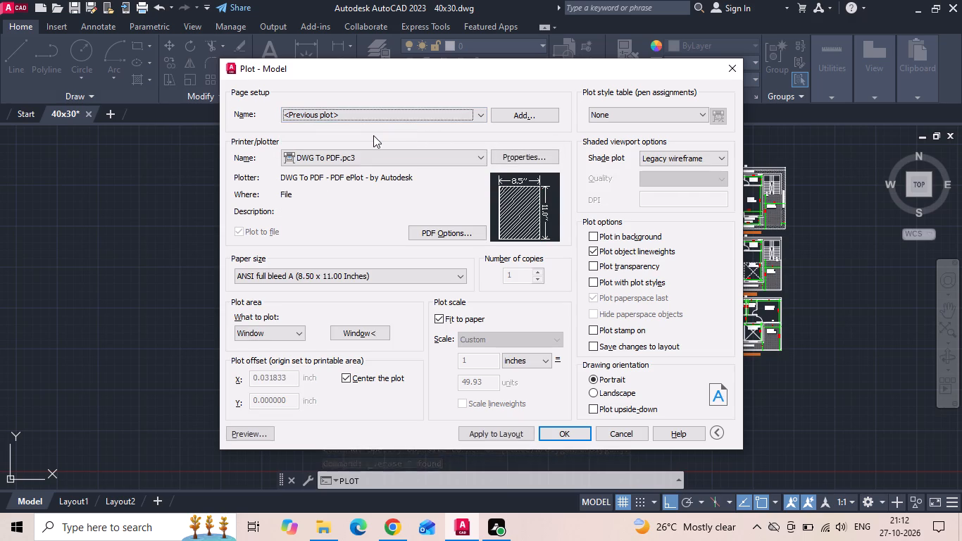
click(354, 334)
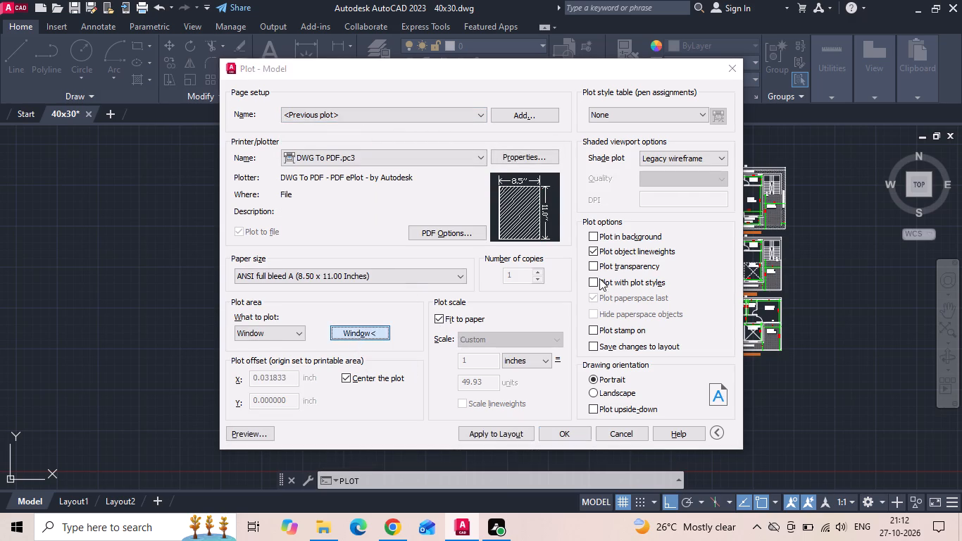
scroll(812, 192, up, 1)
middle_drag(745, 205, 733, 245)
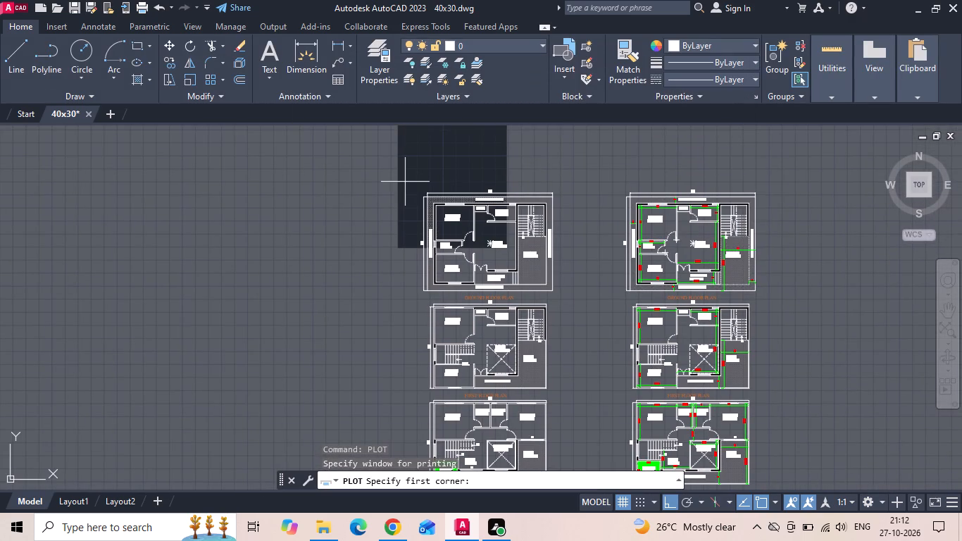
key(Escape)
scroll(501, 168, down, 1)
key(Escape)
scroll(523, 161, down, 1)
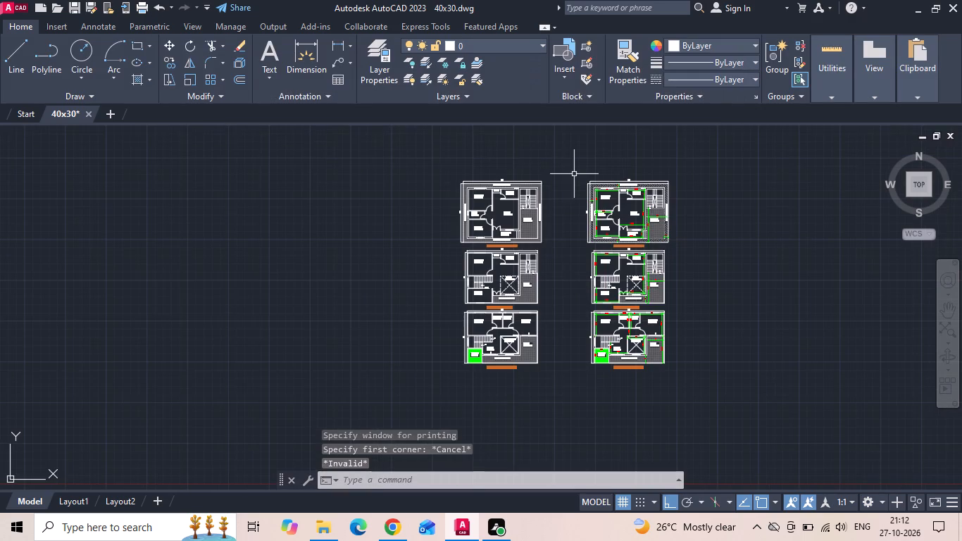
Move the three dimensioned floor plans about 16'-2" horizontally, closer to the undimensioned set.
drag(578, 175, 582, 202)
click(716, 409)
right_click(728, 278)
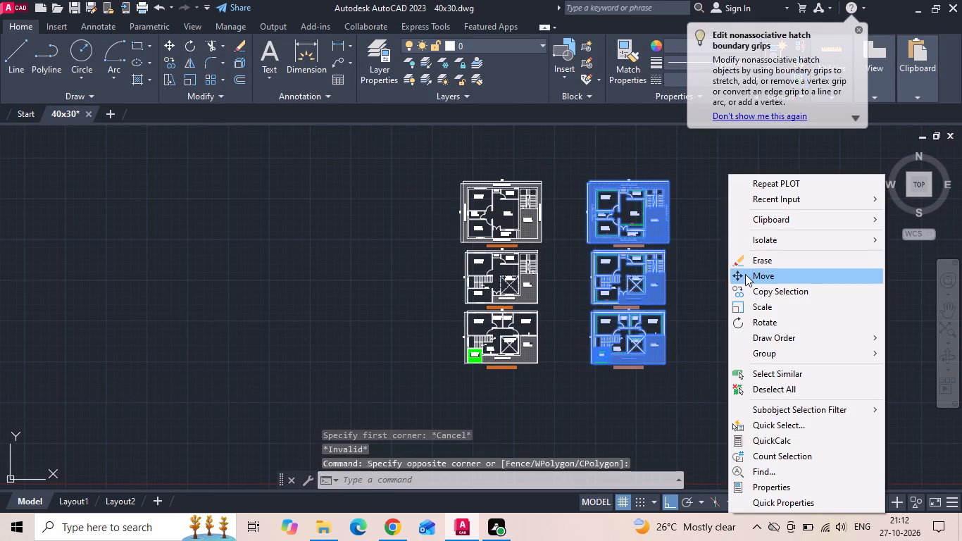
click(745, 274)
click(806, 270)
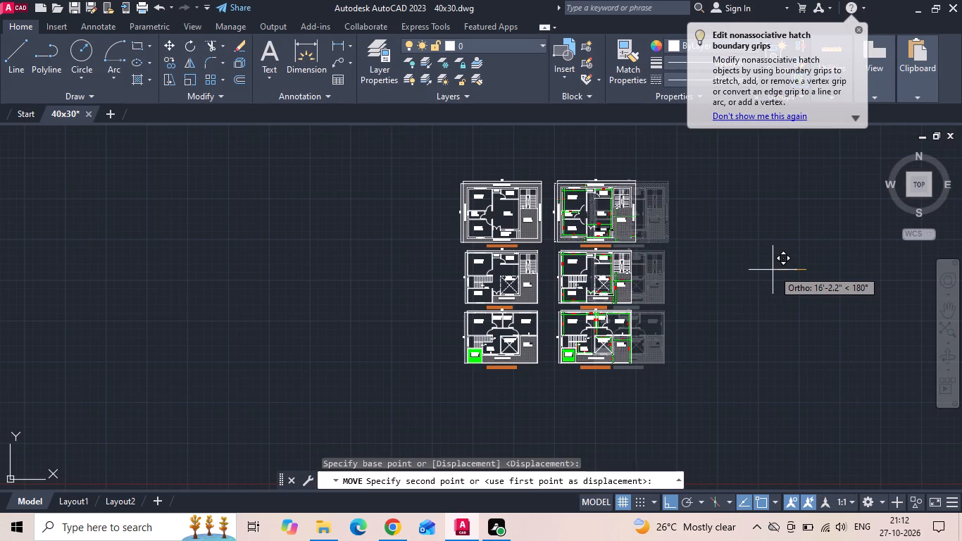
click(773, 270)
Copy the three undimensioned floor plans with their titles to the empty area on the side away from the dimensioned set.
drag(442, 173, 446, 187)
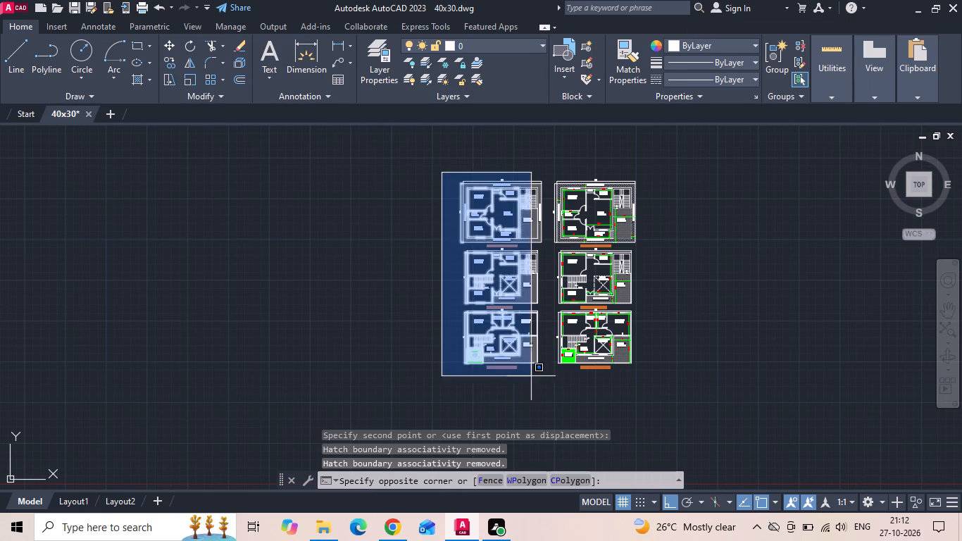
click(549, 412)
right_click(292, 316)
click(328, 290)
drag(425, 306, 420, 306)
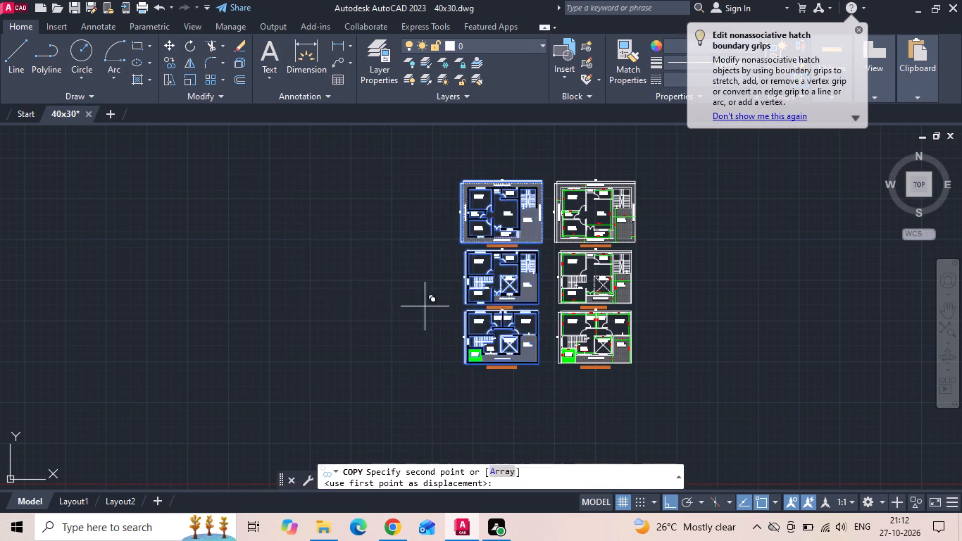
drag(420, 306, 352, 295)
click(225, 290)
key(Escape)
middle_drag(304, 223, 354, 242)
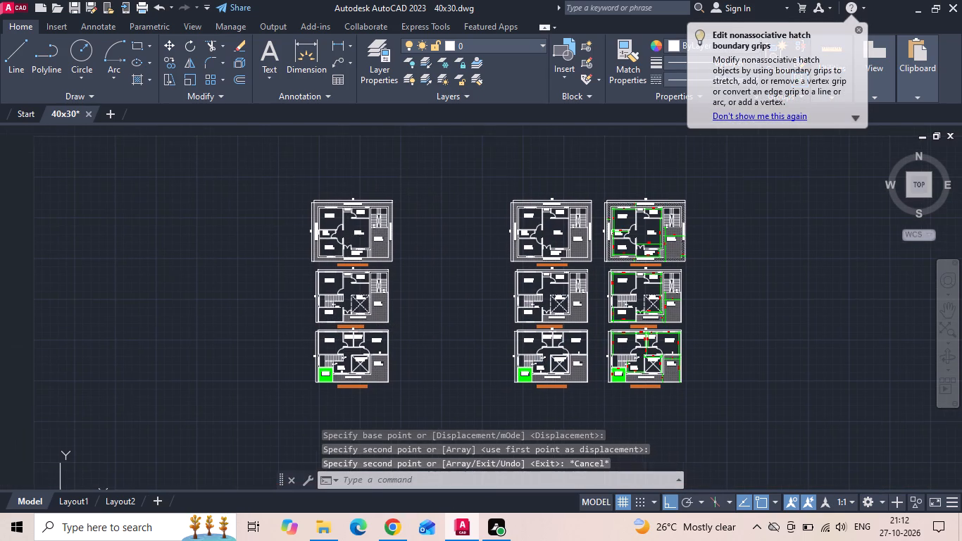
Move the new copy of the three undimensioned plans farther away from the two original sets.
drag(427, 175, 347, 295)
click(150, 418)
right_click(150, 416)
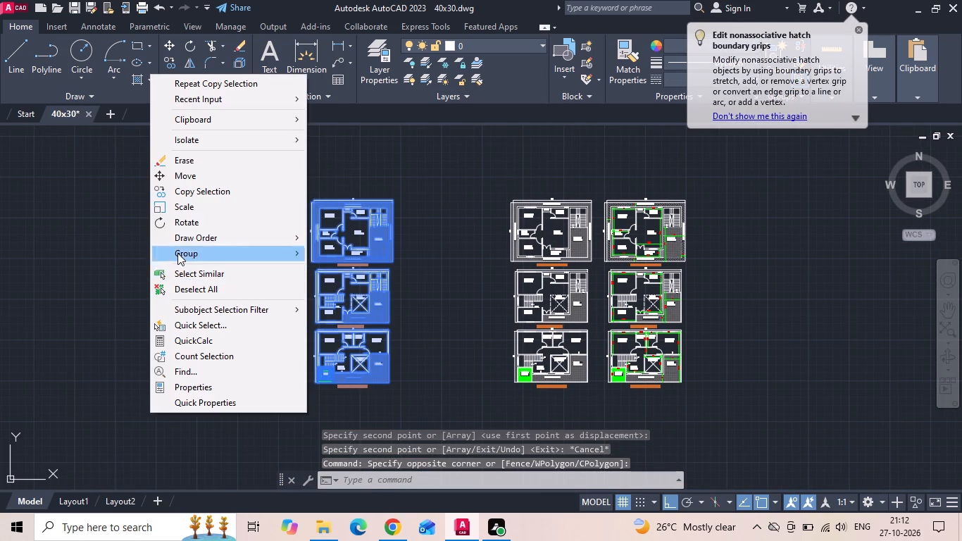
click(187, 175)
drag(439, 204, 430, 206)
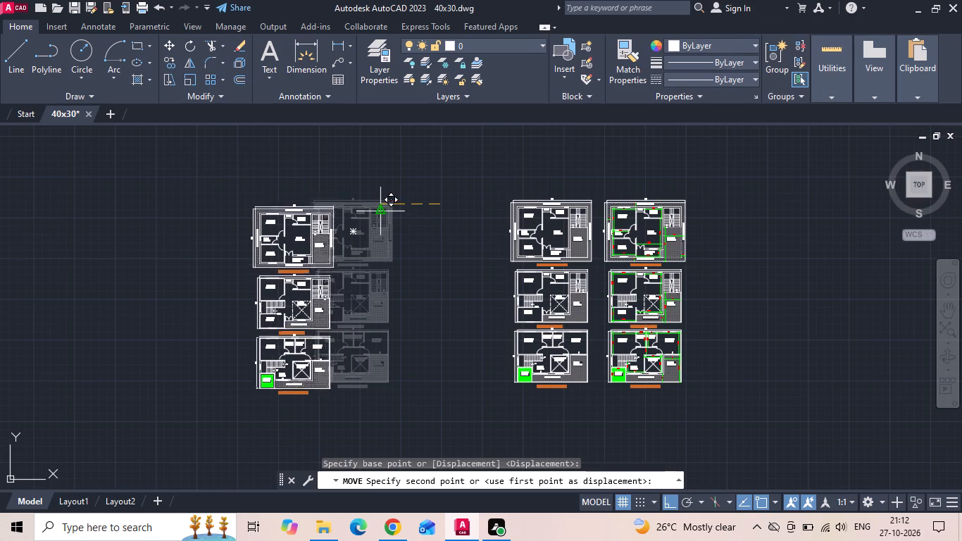
scroll(362, 212, up, 1)
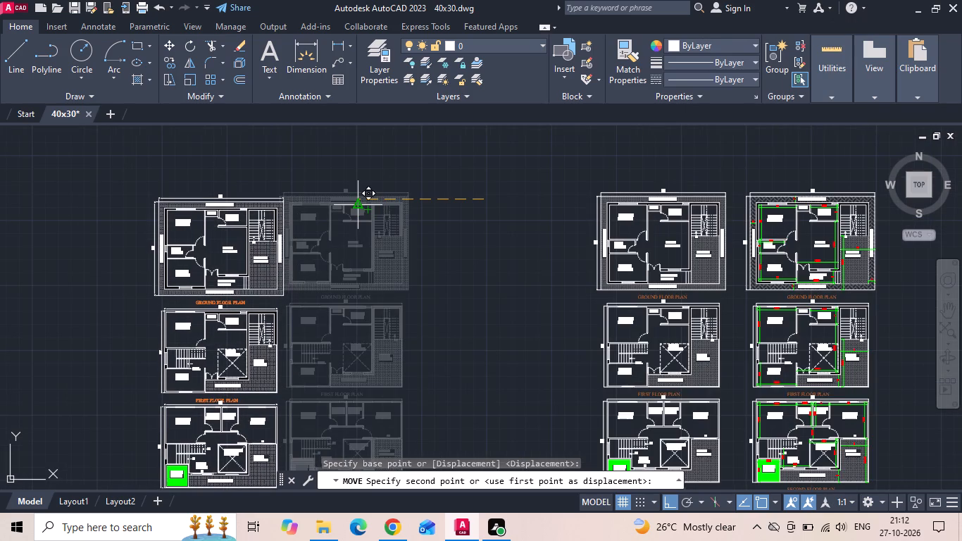
click(361, 206)
Start a plot with the previous plot's settings, using DWG To PDF.pc3 and ANSI full bleed A (8.50 x 11.00 Inches).
scroll(361, 206, down, 1)
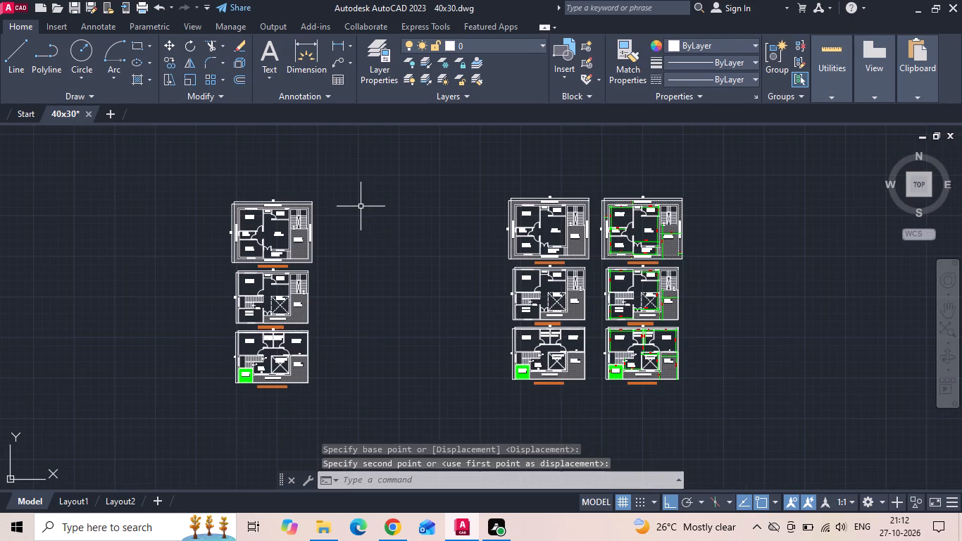
text(PLOT)
key(space)
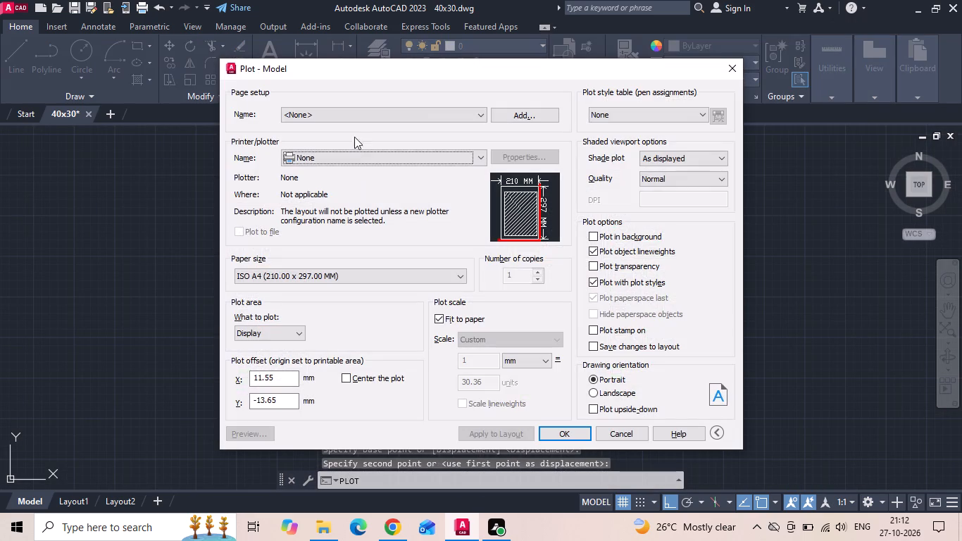
click(355, 119)
click(350, 132)
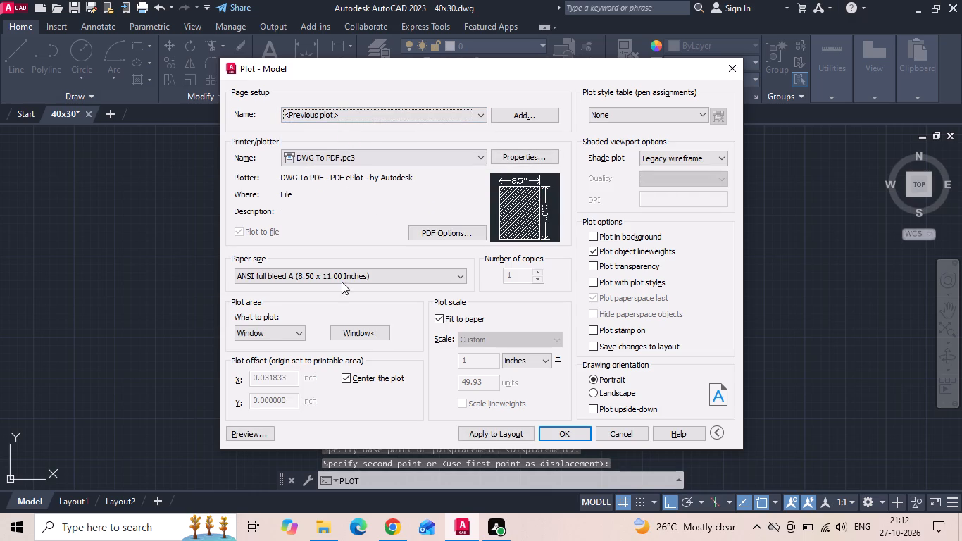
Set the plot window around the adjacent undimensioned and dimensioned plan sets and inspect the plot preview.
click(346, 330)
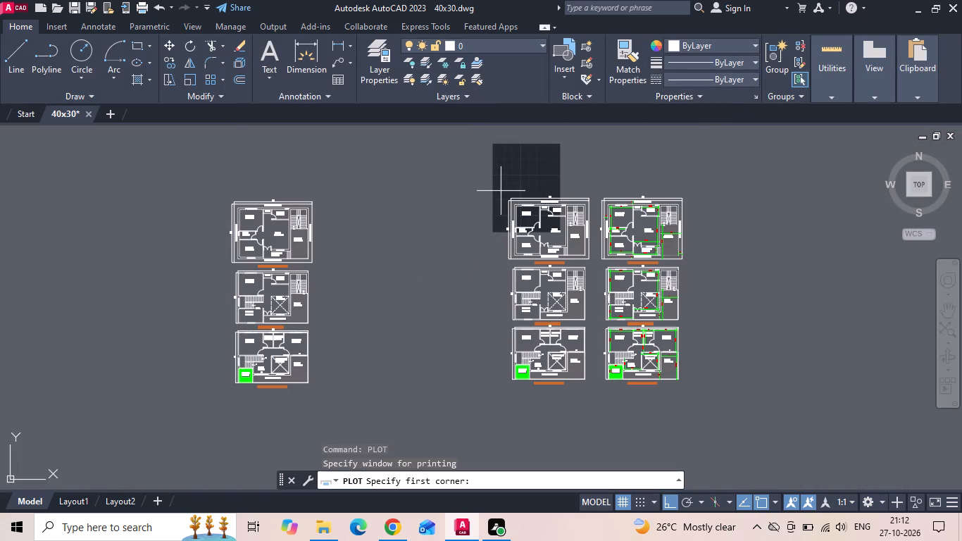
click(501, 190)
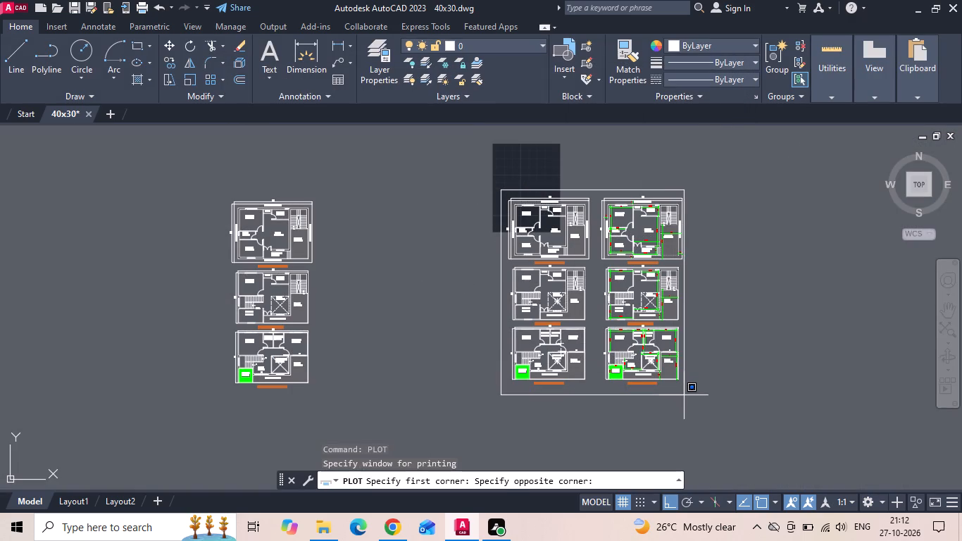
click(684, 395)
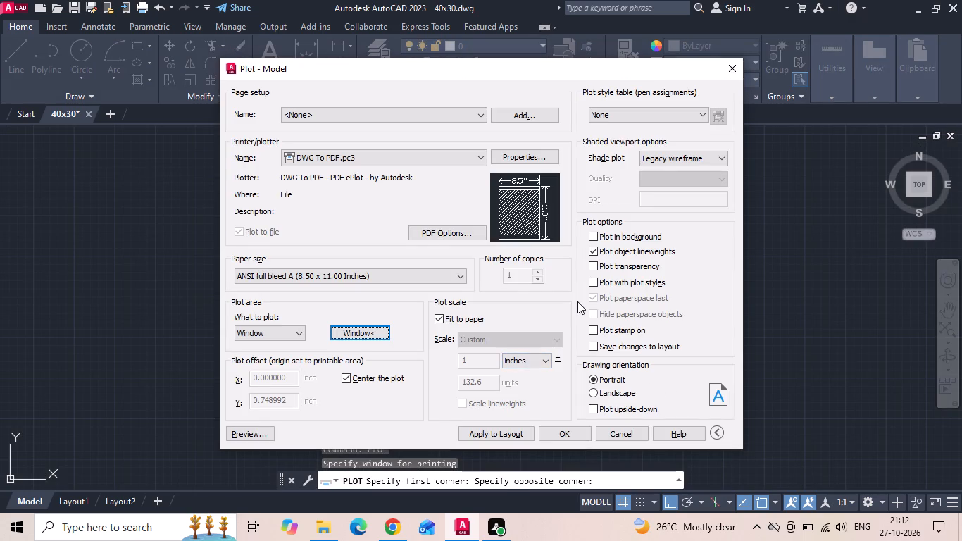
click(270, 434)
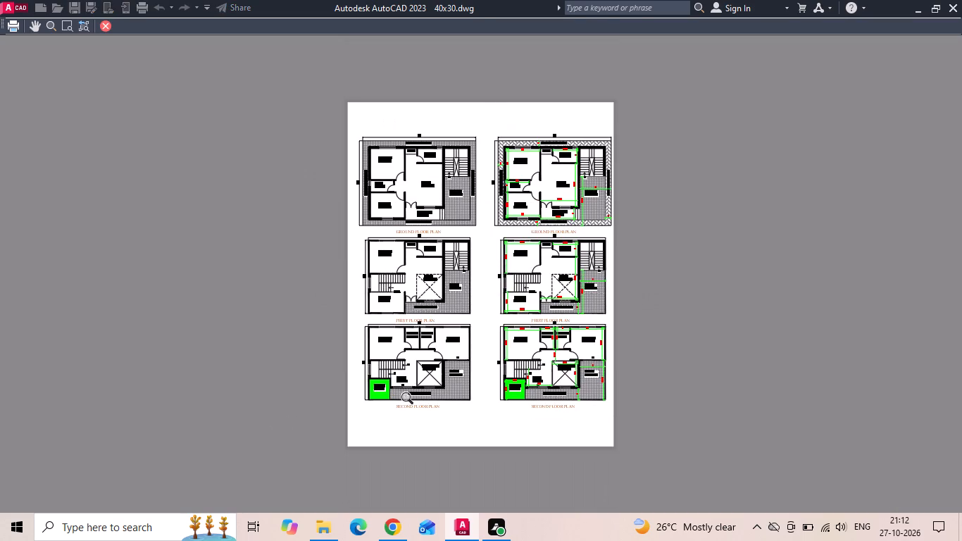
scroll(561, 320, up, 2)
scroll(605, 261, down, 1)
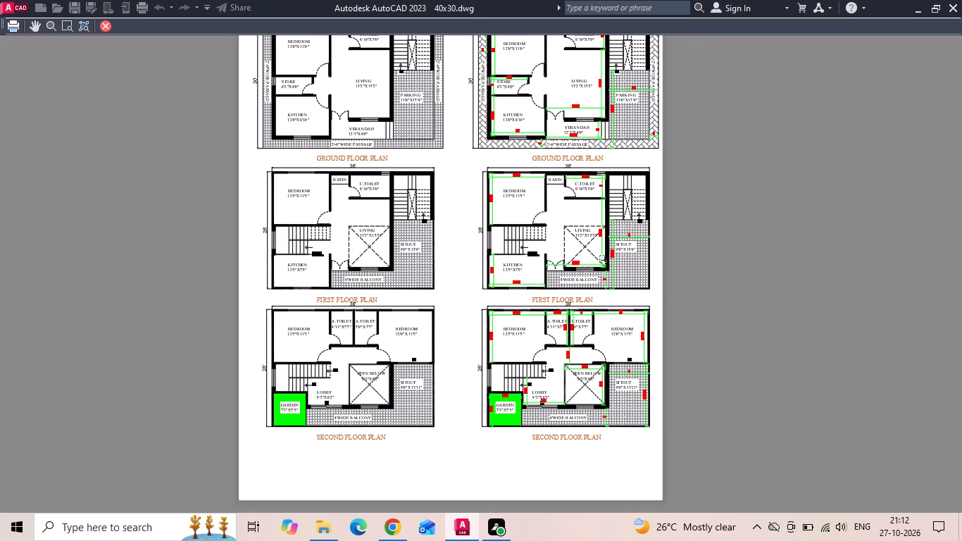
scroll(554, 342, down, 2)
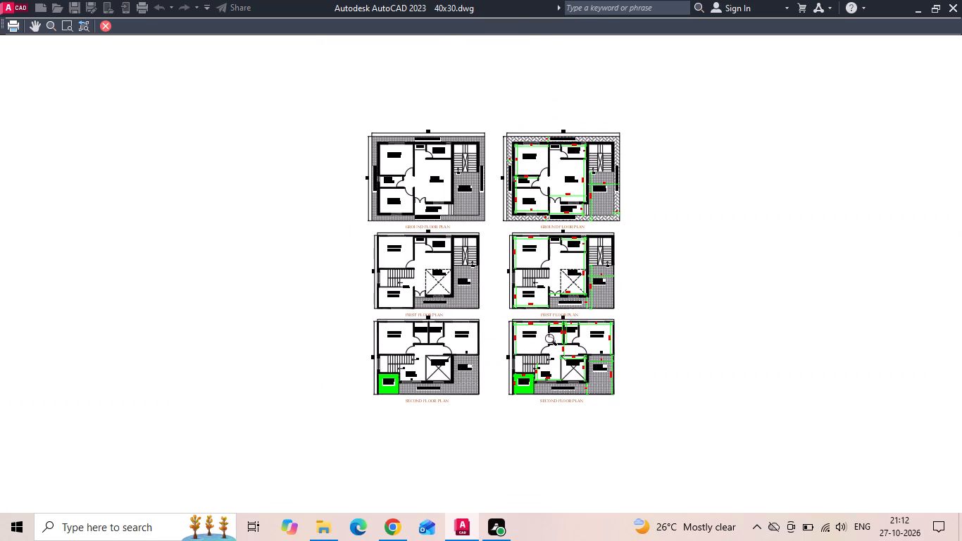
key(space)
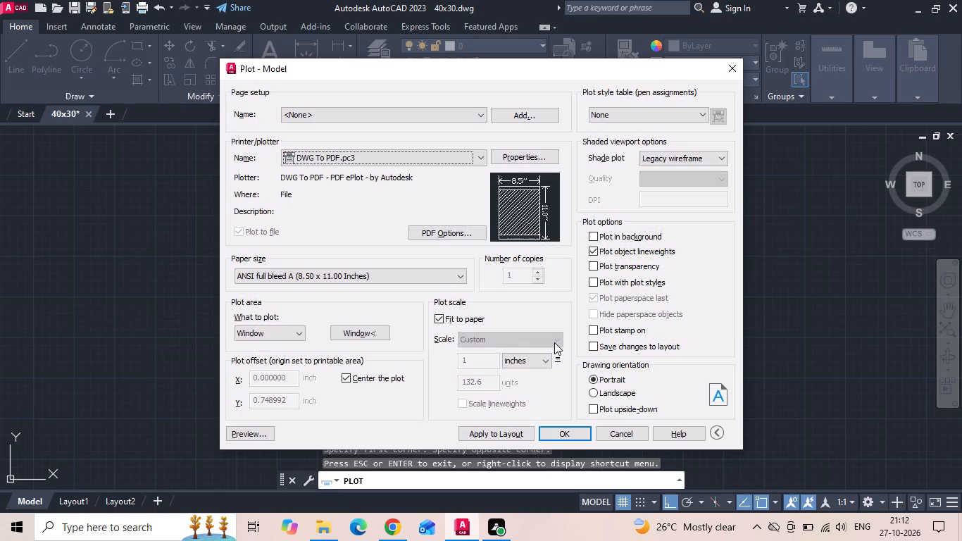
Redefine the plot window with a clear margin around both adjacent plan sets and check the plot preview.
click(353, 337)
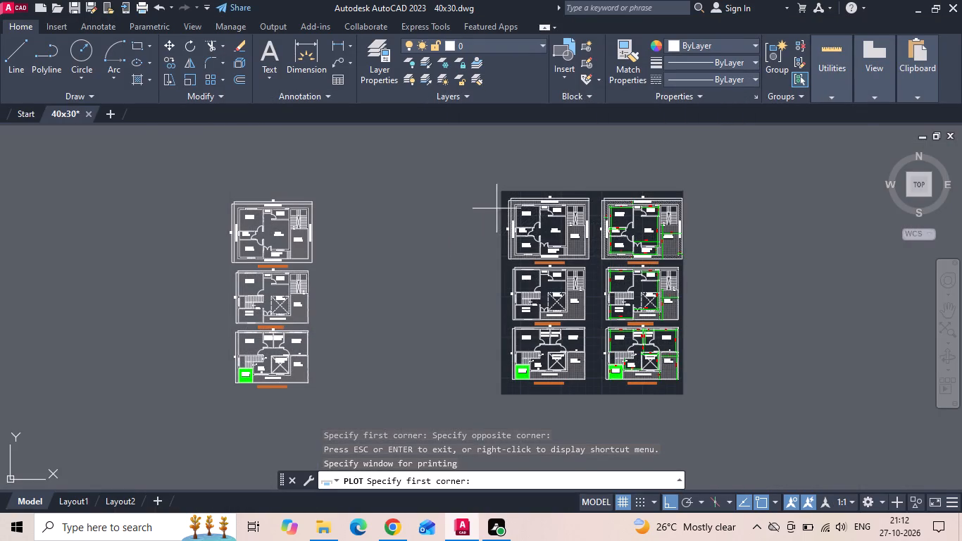
scroll(508, 201, up, 2)
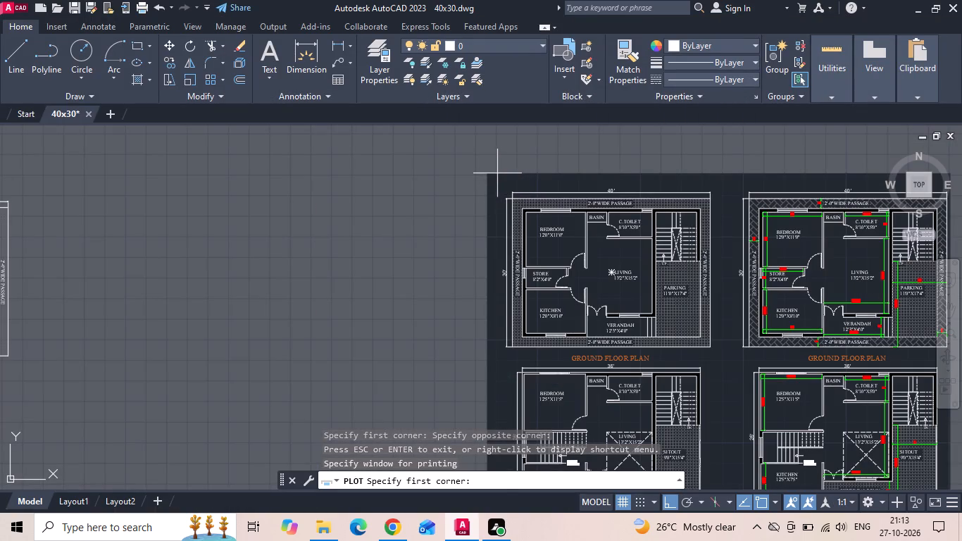
click(497, 173)
scroll(497, 173, down, 2)
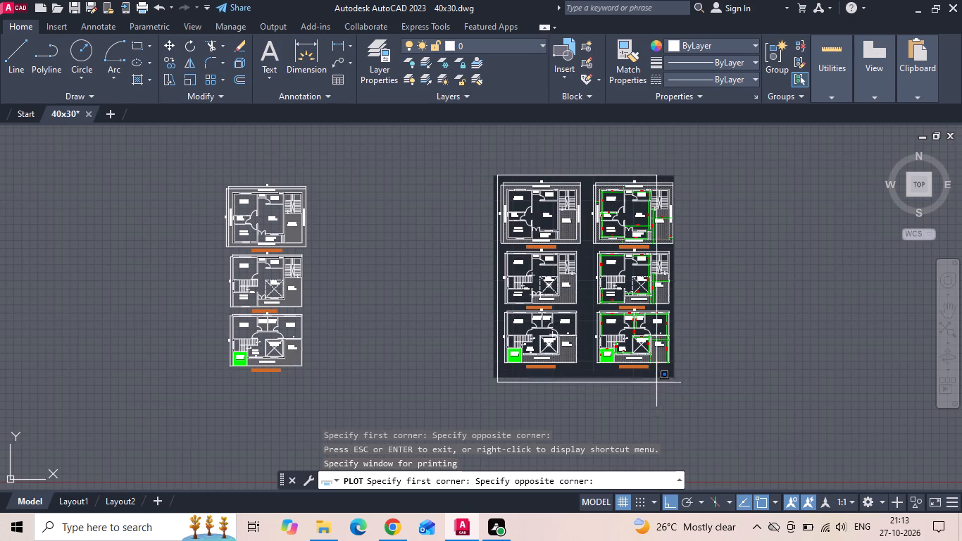
scroll(668, 377, up, 2)
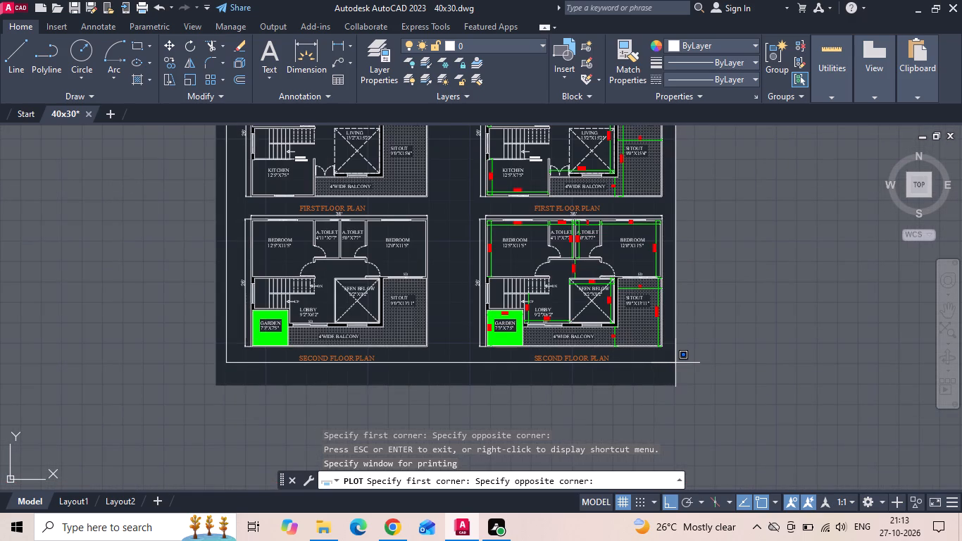
click(678, 363)
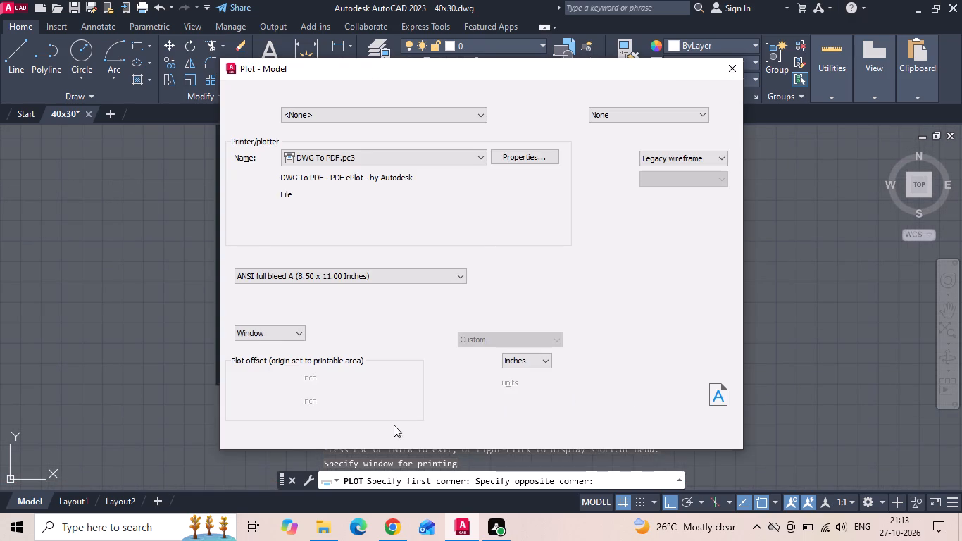
click(267, 437)
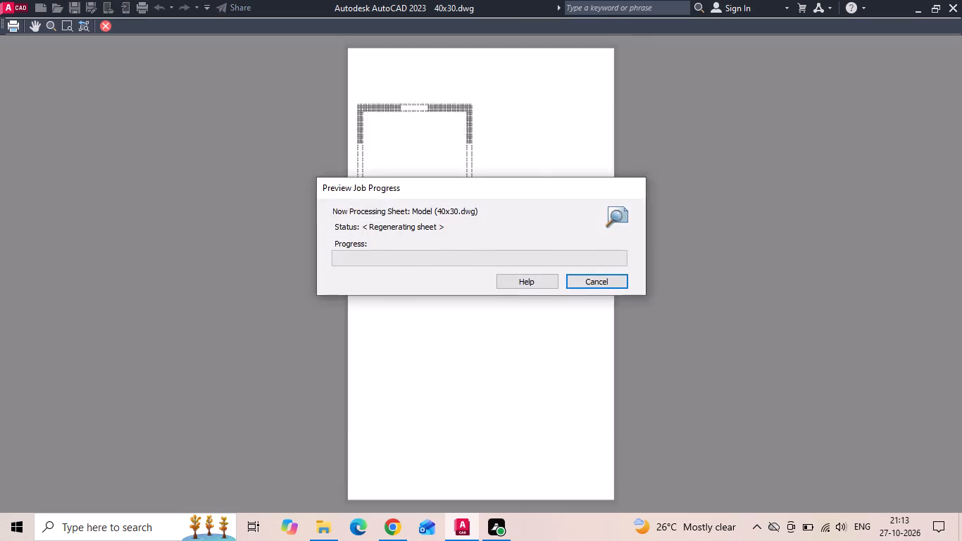
key(space)
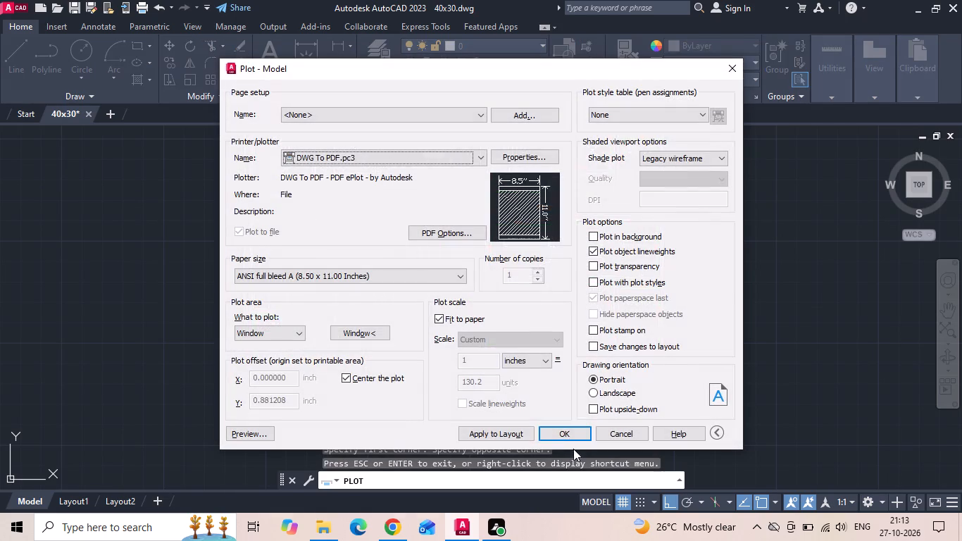
Save the combined plan sets' plot as 40x30 DETAILS in the desktop's INTERNSHIP/27102026 folder and close the opened PDF.
click(573, 435)
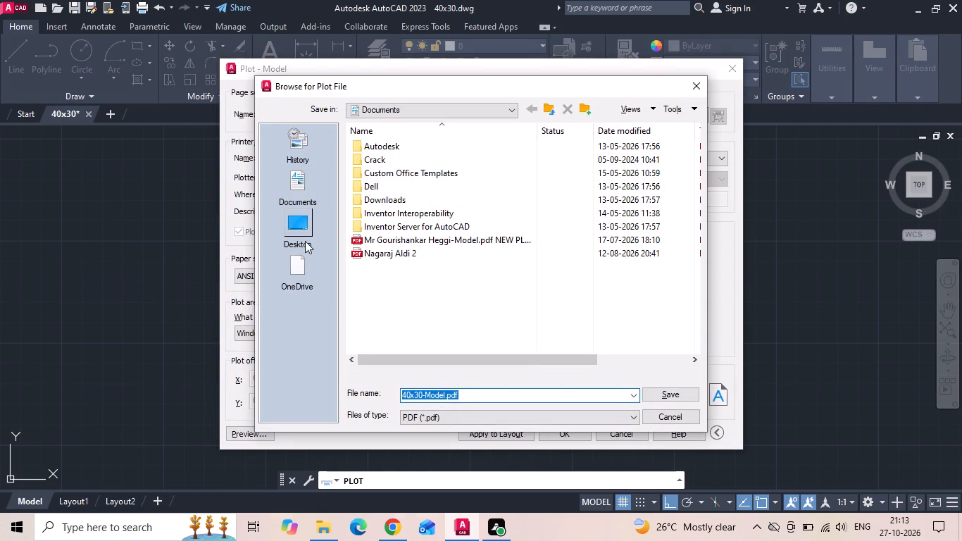
click(304, 235)
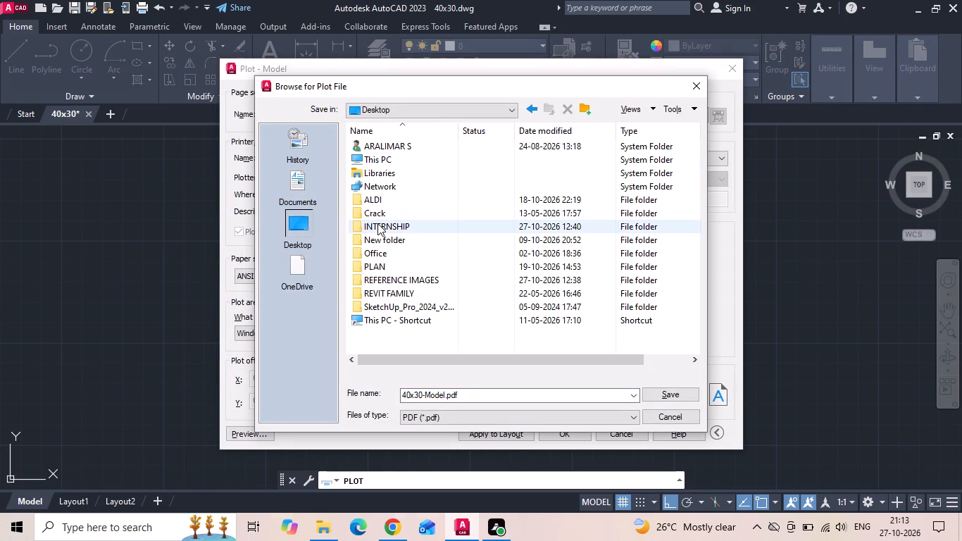
click(377, 223)
double_click(377, 223)
scroll(370, 328, down, 1)
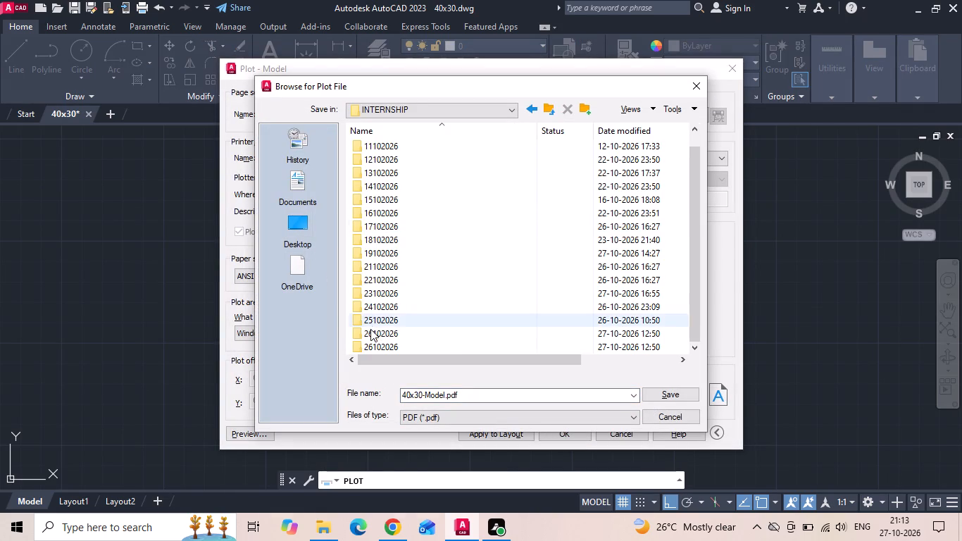
double_click(371, 346)
double_click(482, 394)
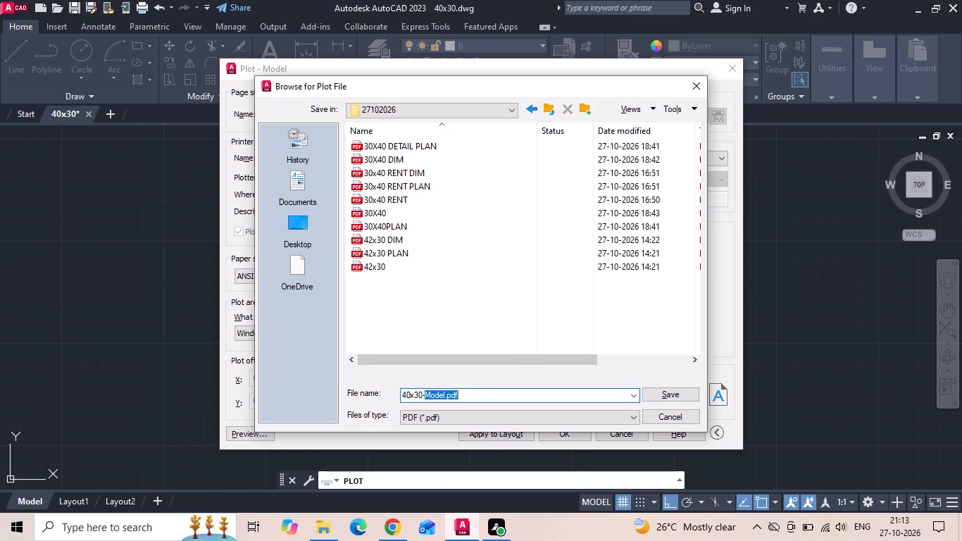
key(BackSpace)
key(BackSpace)
key(space)
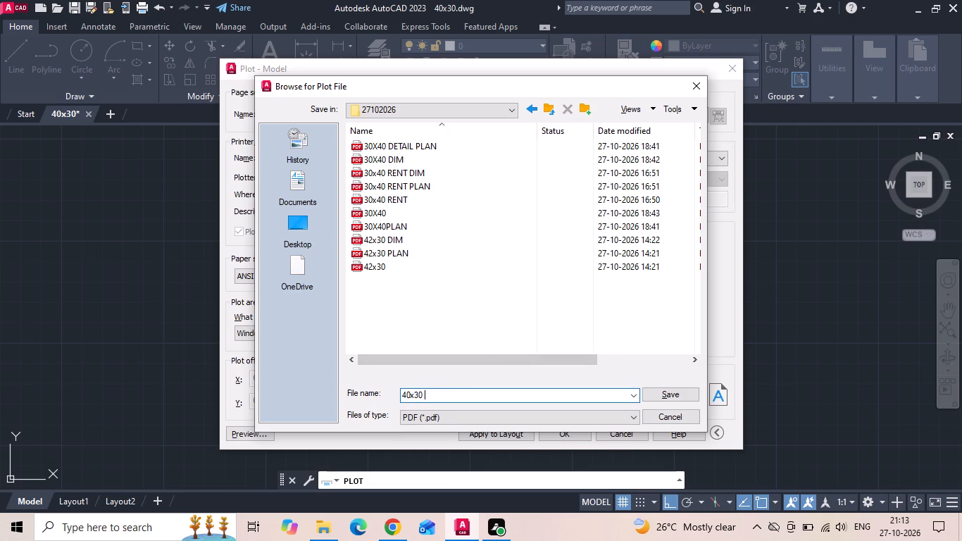
text(DETAILS)
key(Return)
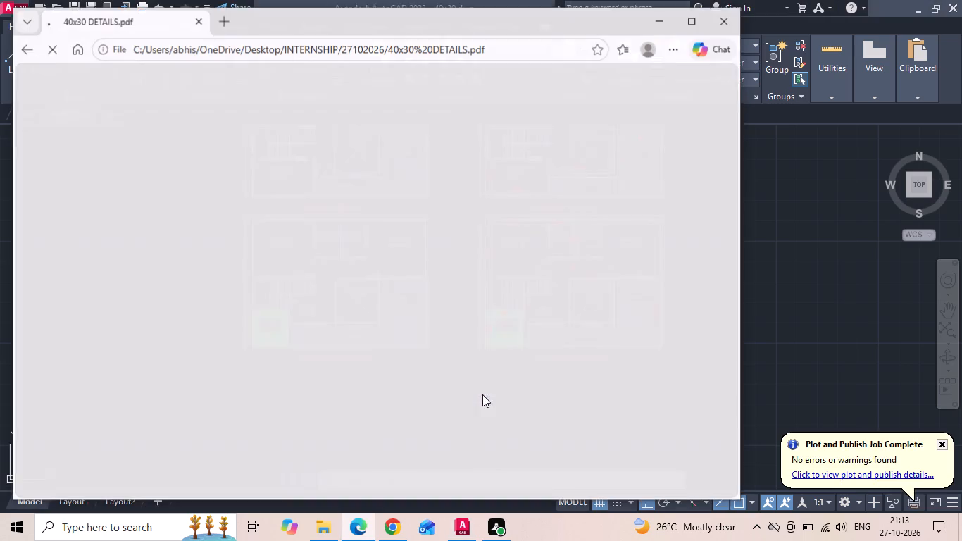
click(732, 19)
Start a plot with the previous plot's settings, window the separate copy of the three undimensioned plans, and check the preview.
scroll(581, 311, down, 1)
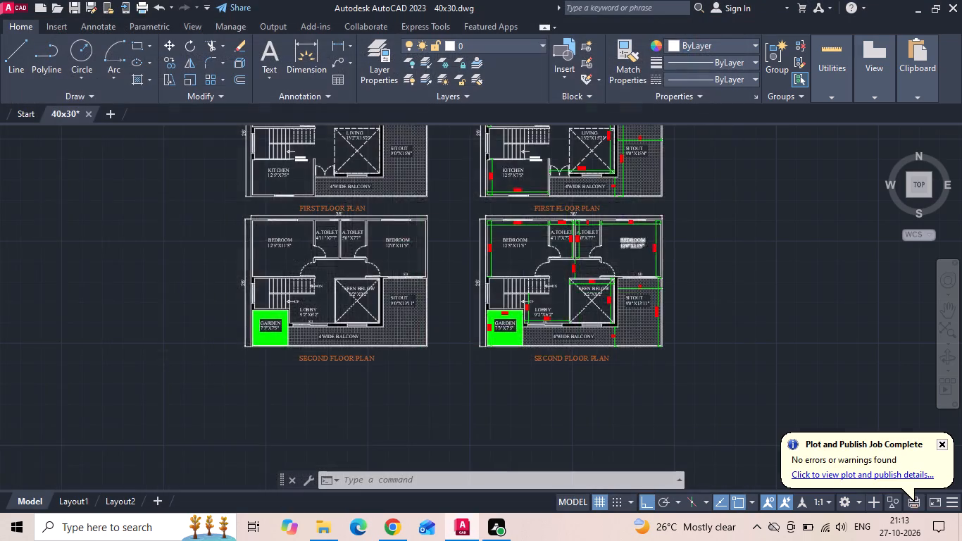
scroll(570, 328, down, 2)
scroll(289, 268, up, 2)
scroll(386, 201, down, 1)
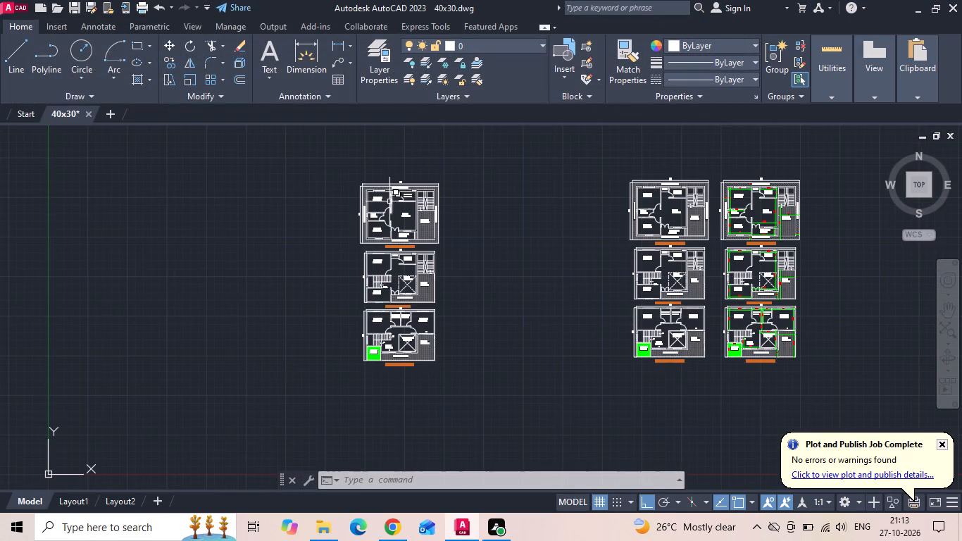
text(PLOT)
key(space)
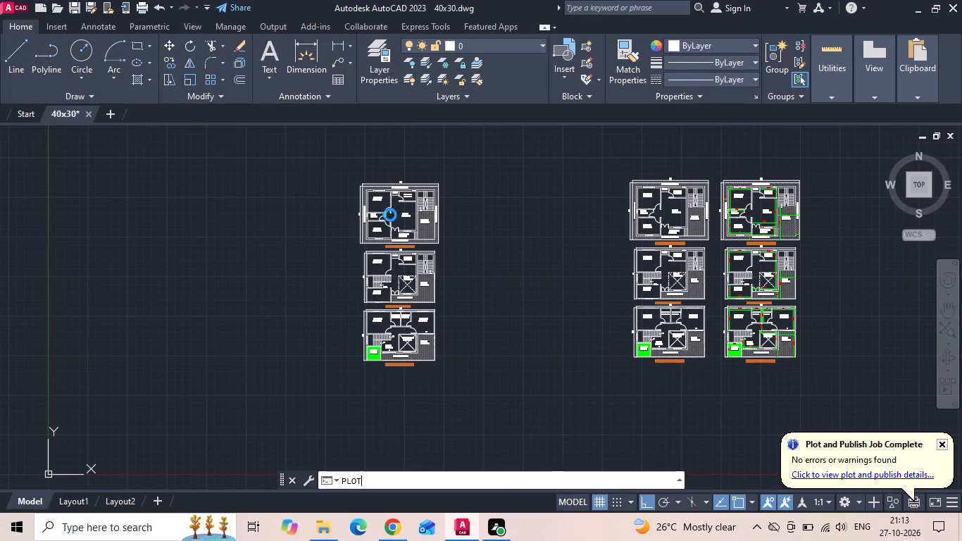
click(342, 119)
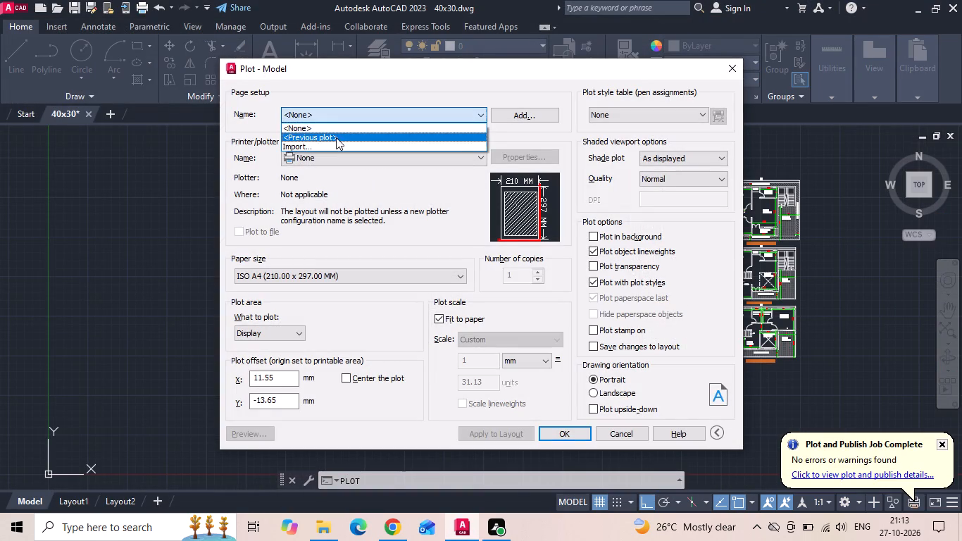
click(335, 139)
click(350, 335)
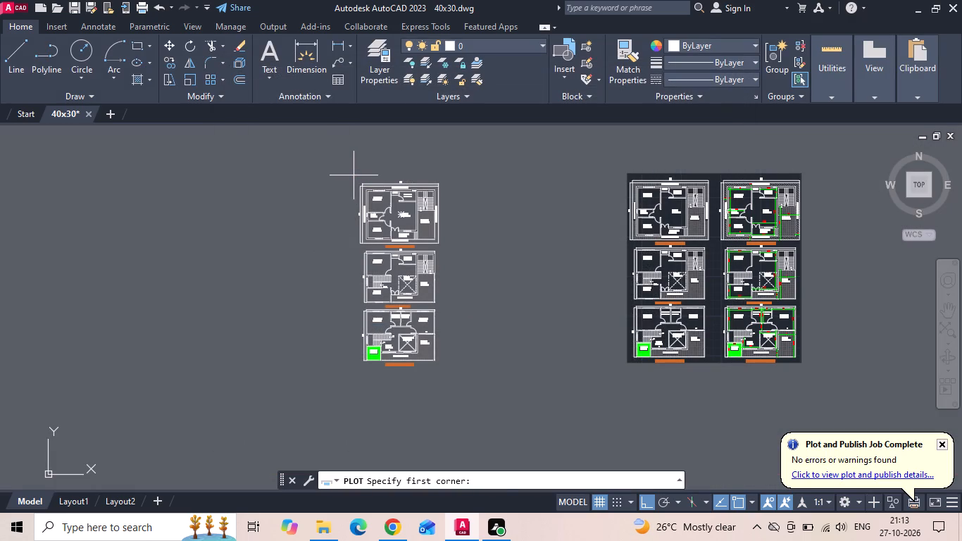
click(354, 175)
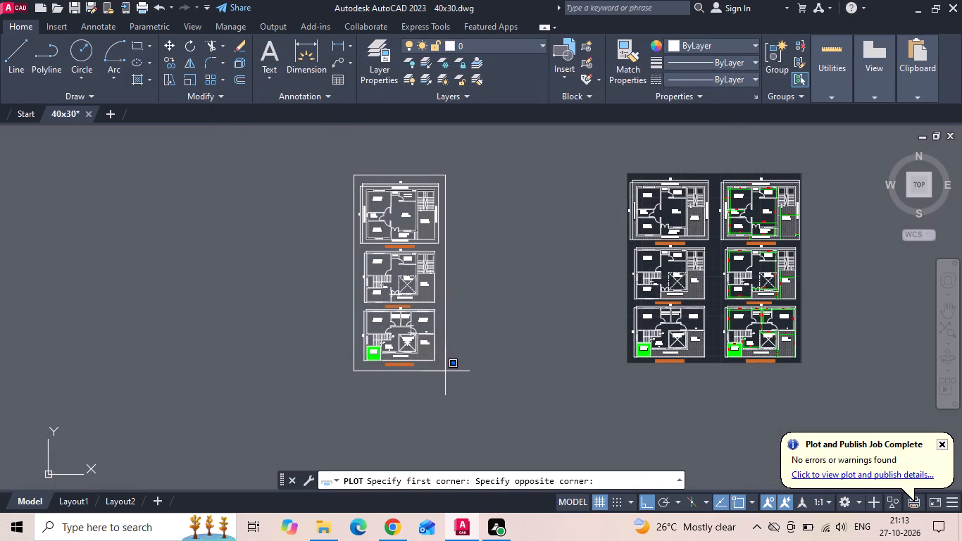
scroll(444, 370, up, 1)
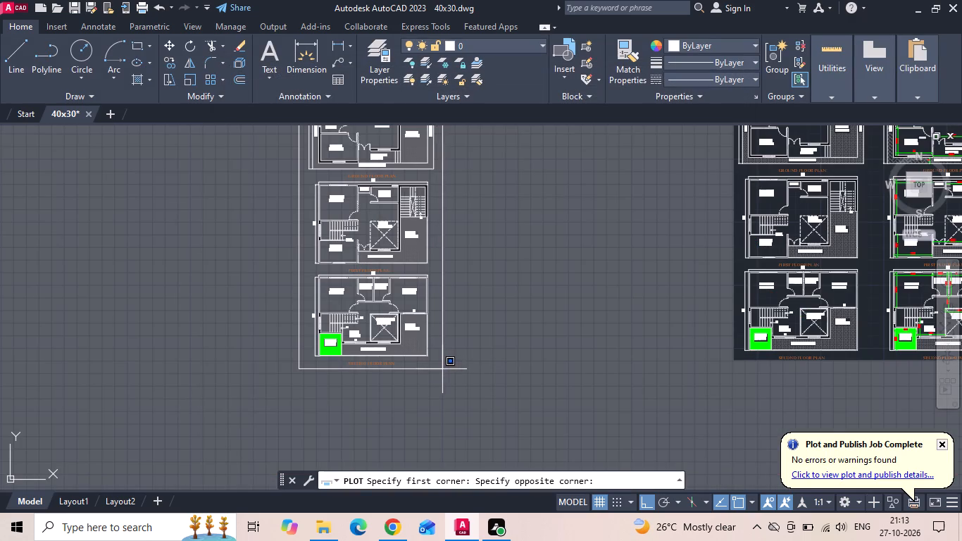
click(442, 369)
click(272, 430)
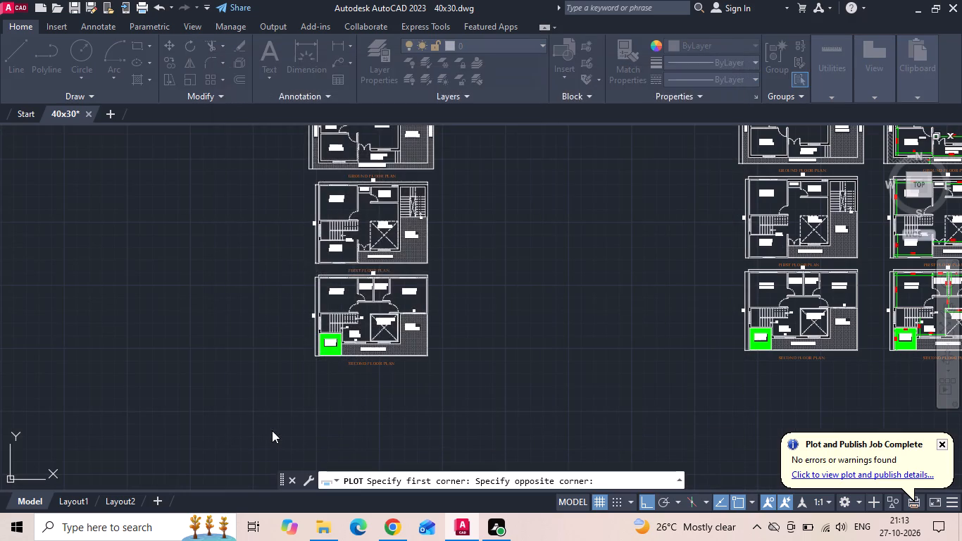
scroll(561, 232, up, 2)
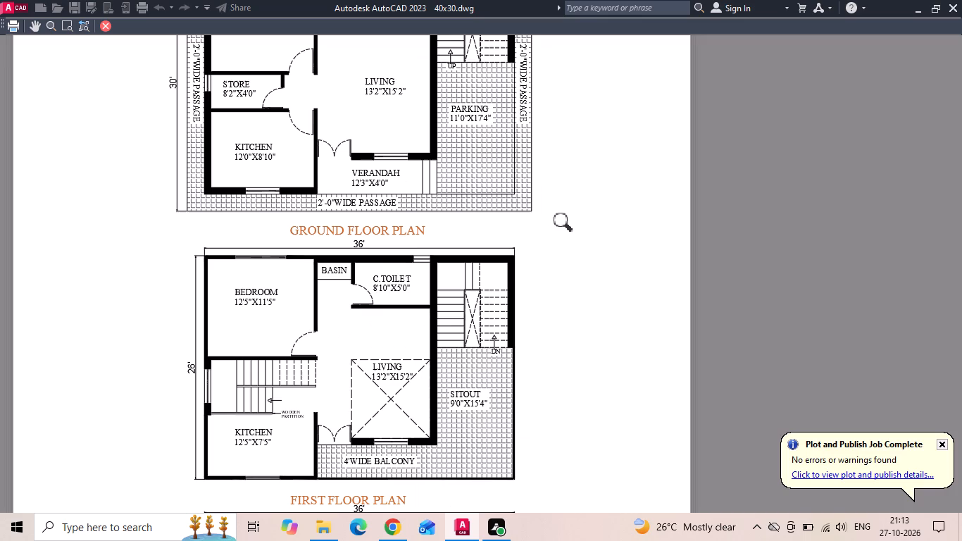
key(space)
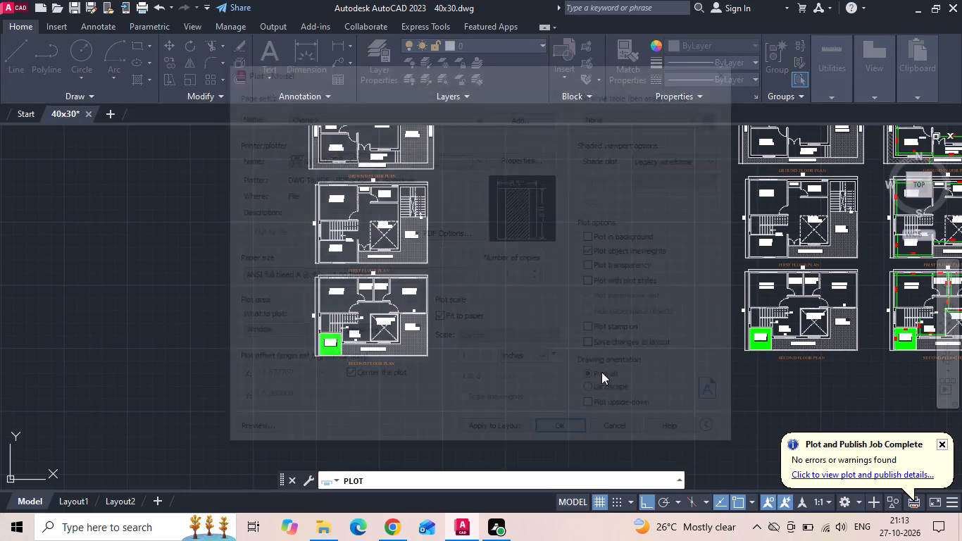
Save the undimensioned plans' plot as 40x30 PLAN in the 27102026 folder and close the opened PDF.
click(554, 438)
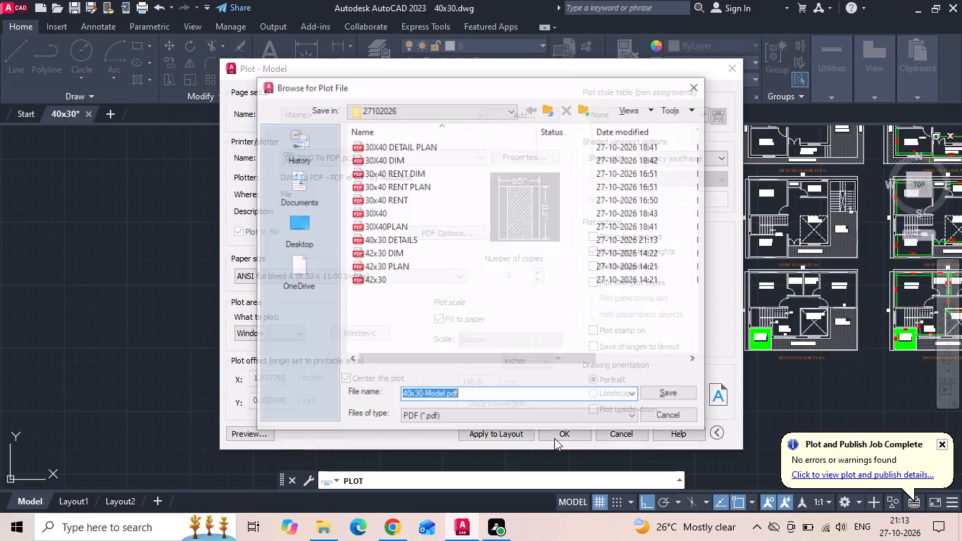
click(473, 395)
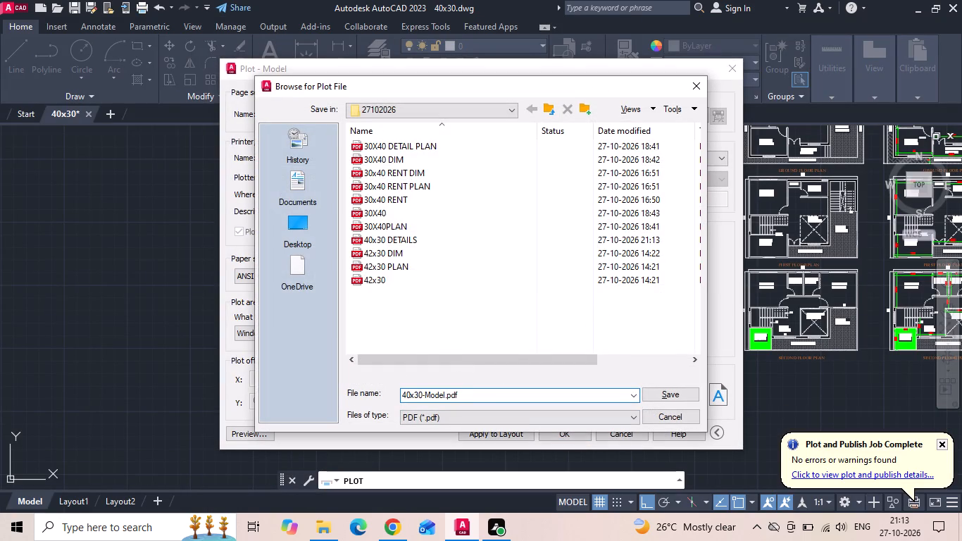
key(BackSpace)
key(BackSpace)
key(BackSpace)
key(BackSpace)
key(BackSpace)
key(BackSpace)
key(BackSpace)
key(BackSpace)
key(BackSpace)
key(BackSpace)
key(space)
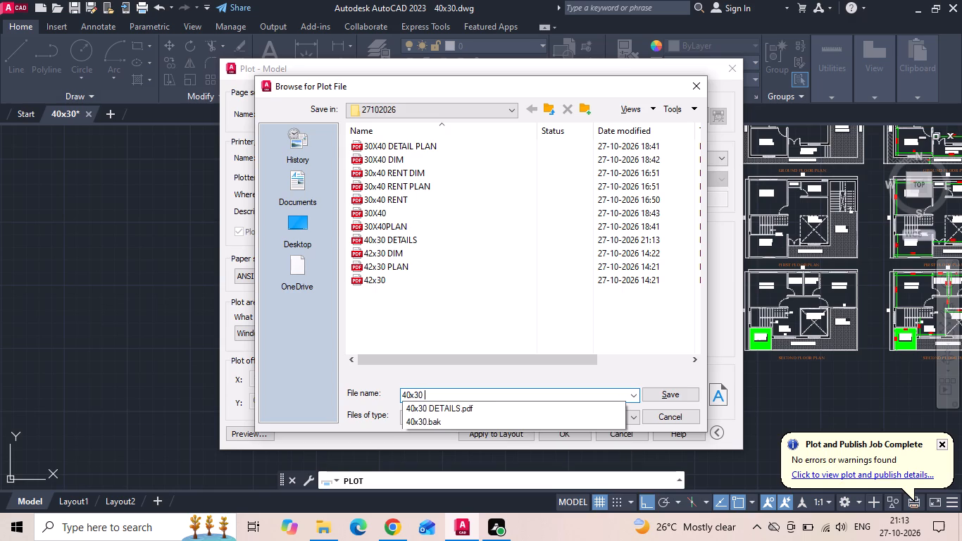
text(PLAN)
key(Return)
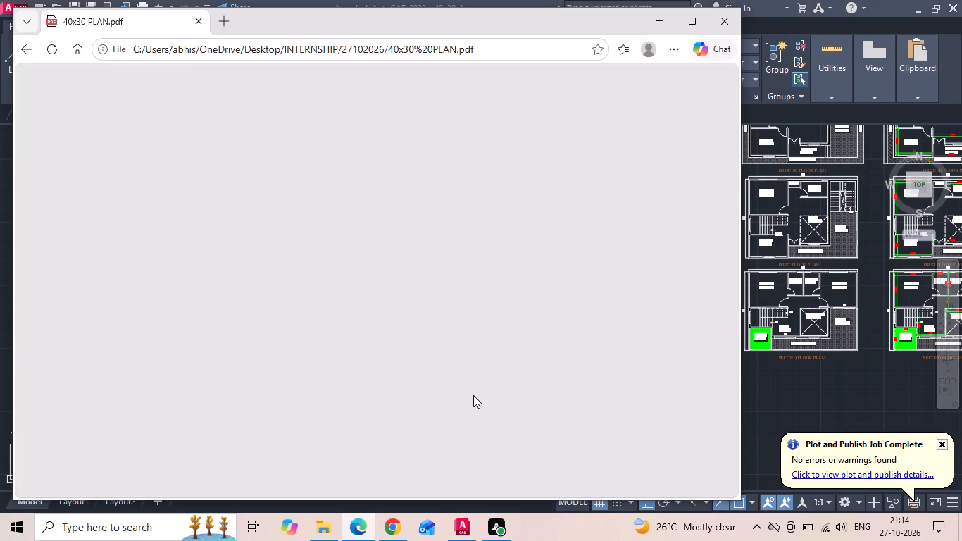
click(725, 23)
Set up a landscape plot from the previous plot's settings, windowed around the adjacent undimensioned and dimensioned ground floor plans, and check its preview.
scroll(409, 275, down, 2)
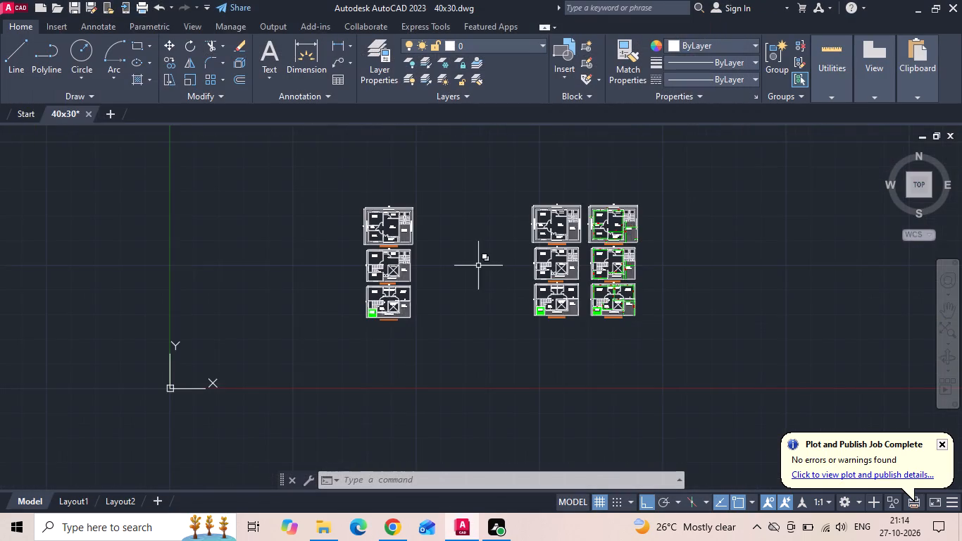
scroll(585, 218, up, 2)
text(PL)
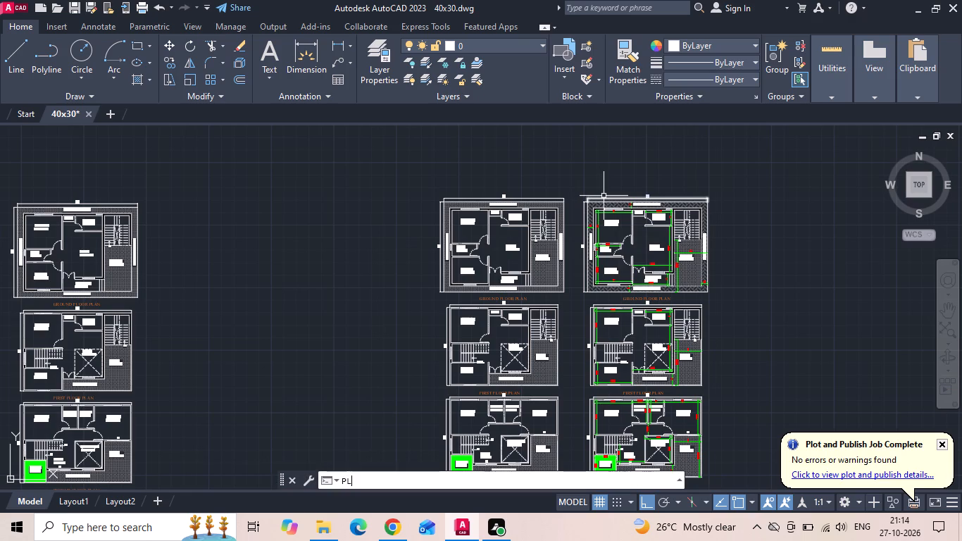
text(OT)
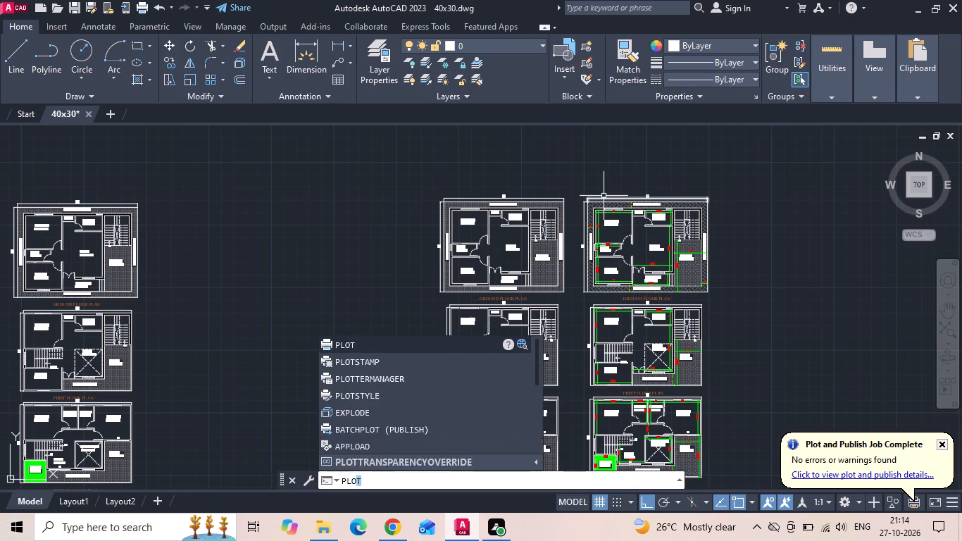
key(space)
click(344, 117)
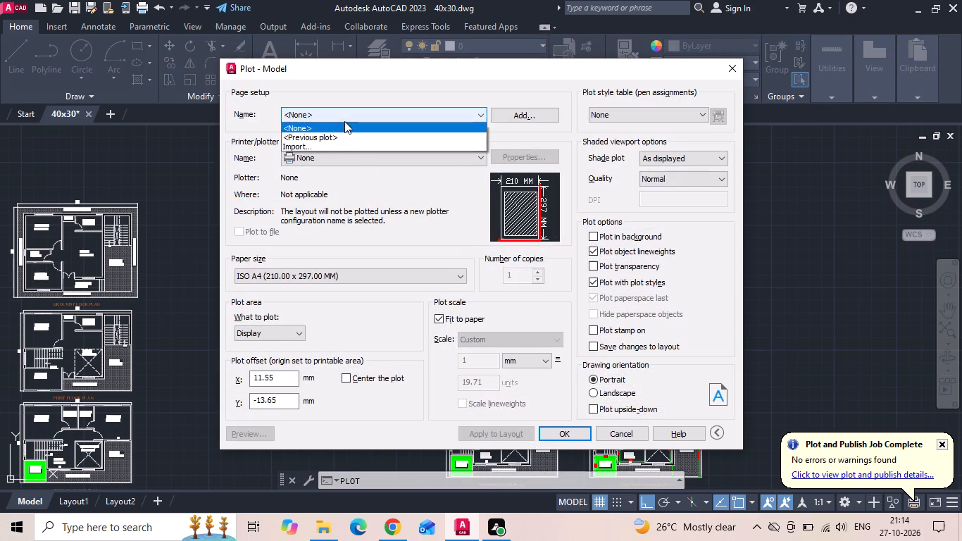
click(341, 135)
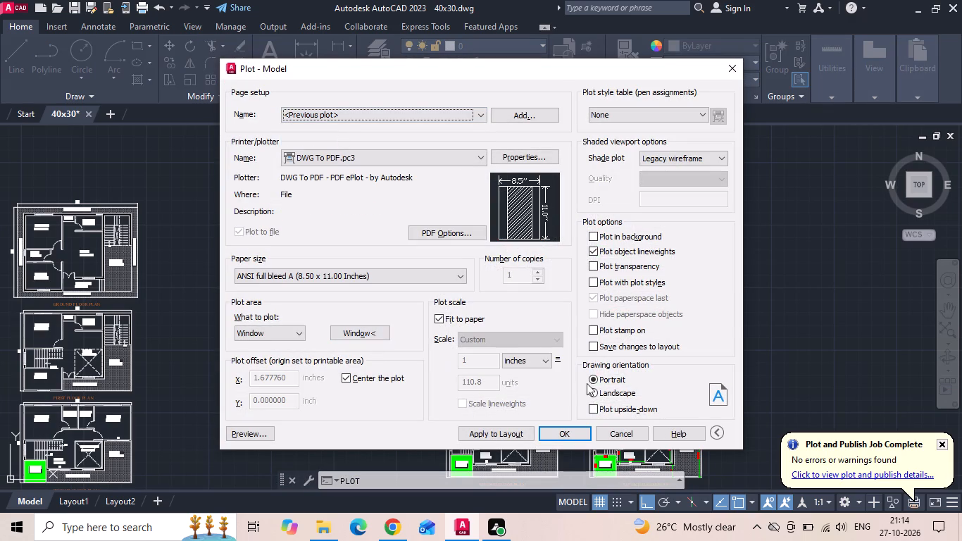
click(591, 390)
click(362, 329)
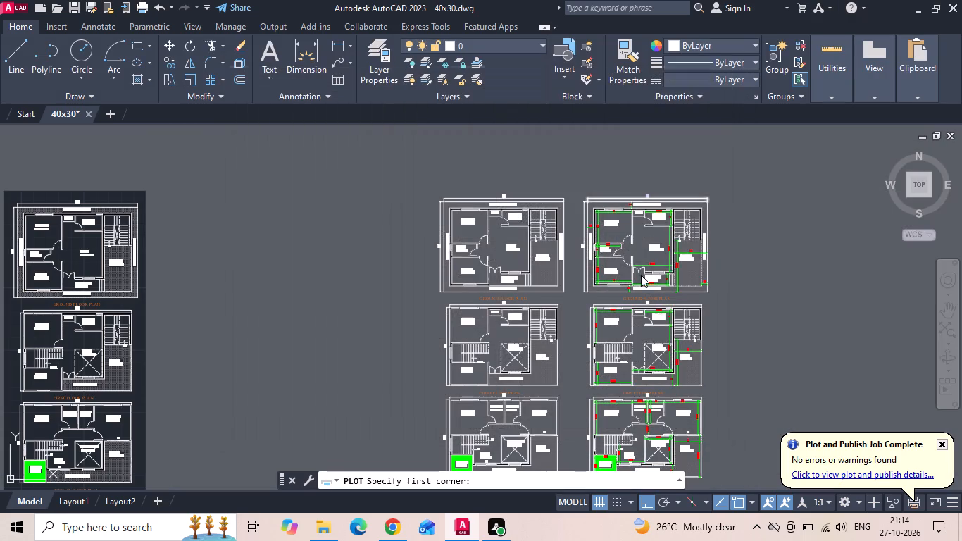
scroll(487, 195, up, 1)
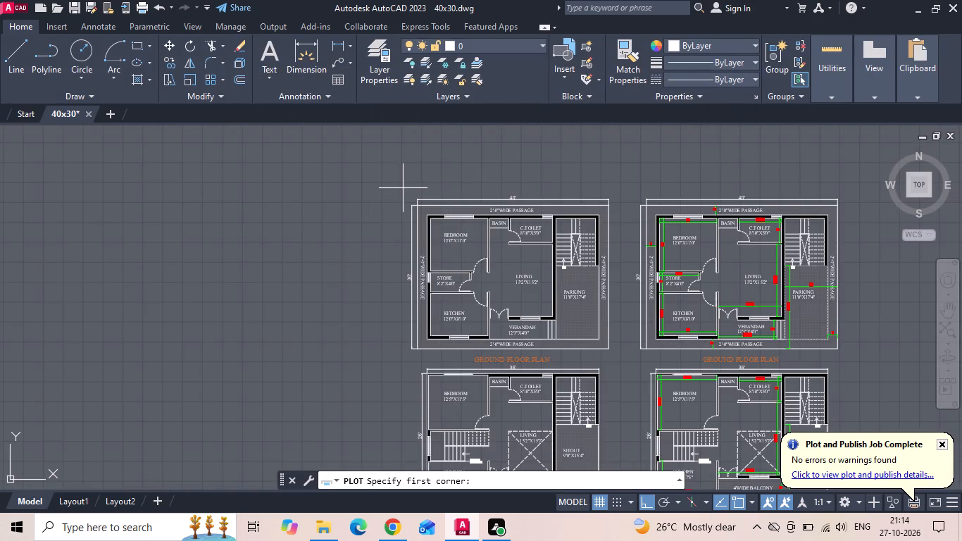
click(400, 188)
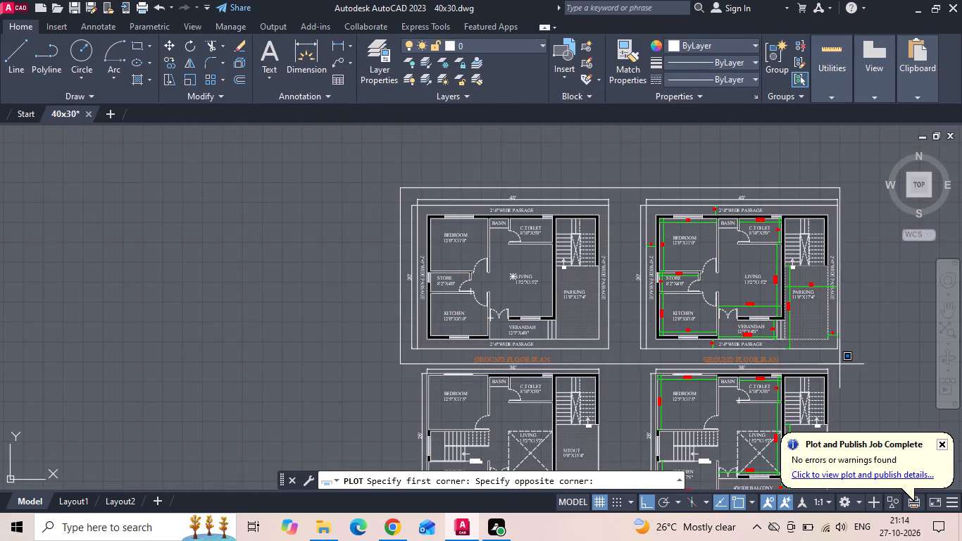
scroll(842, 367, up, 1)
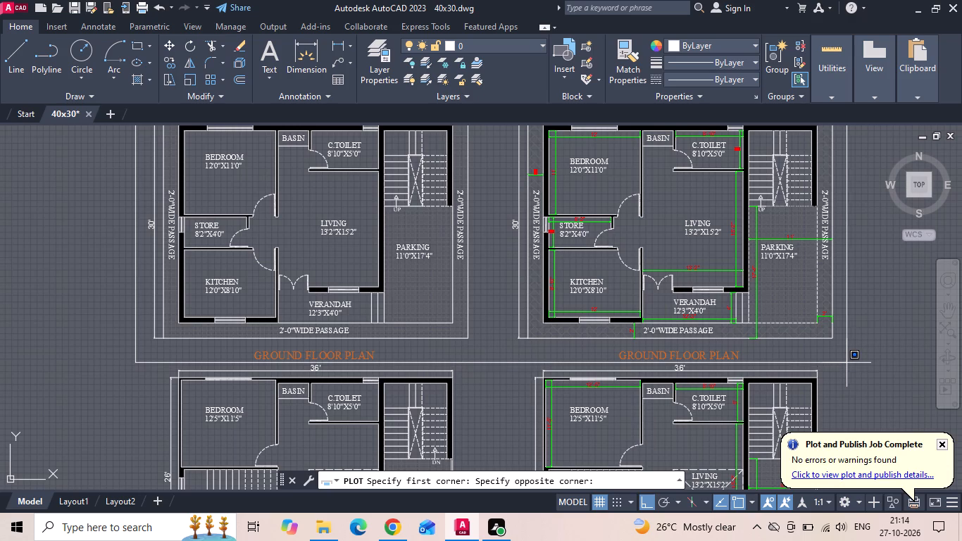
click(850, 363)
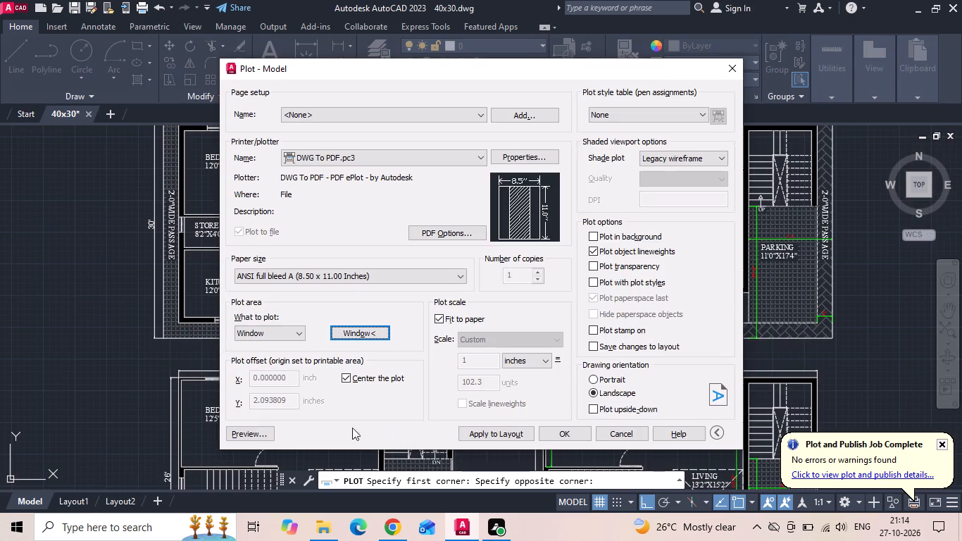
click(263, 432)
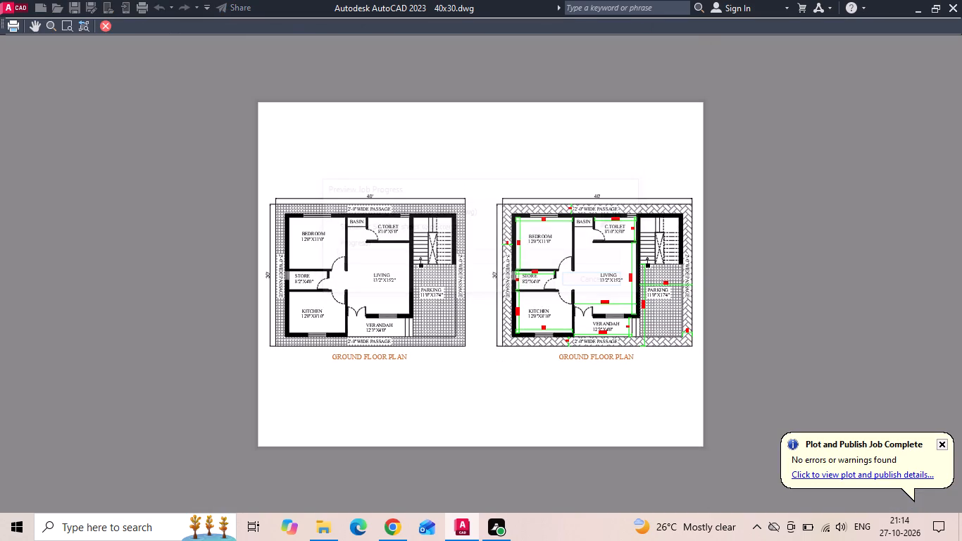
key(space)
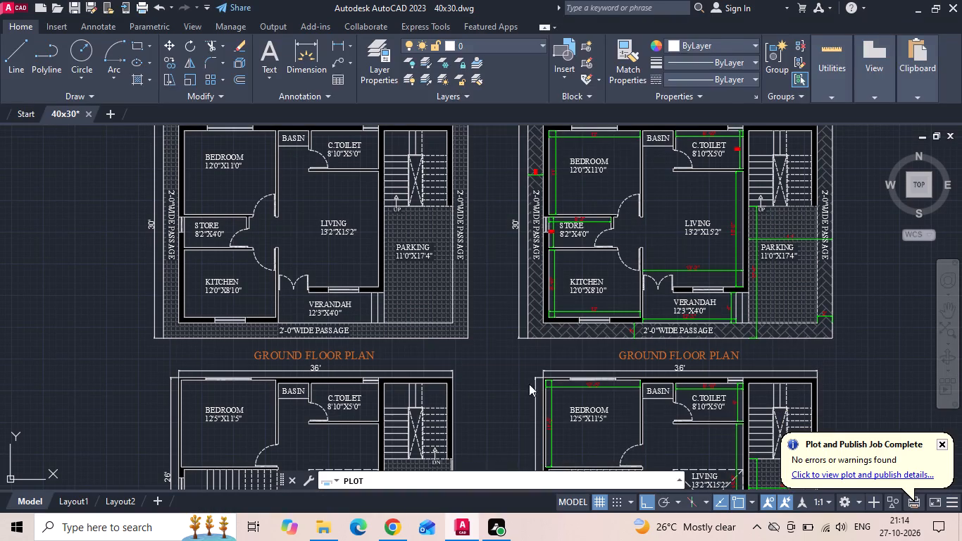
Save the ground floor plans' plot as 40x30 GF in the 27102026 folder and close the opened PDF.
click(577, 431)
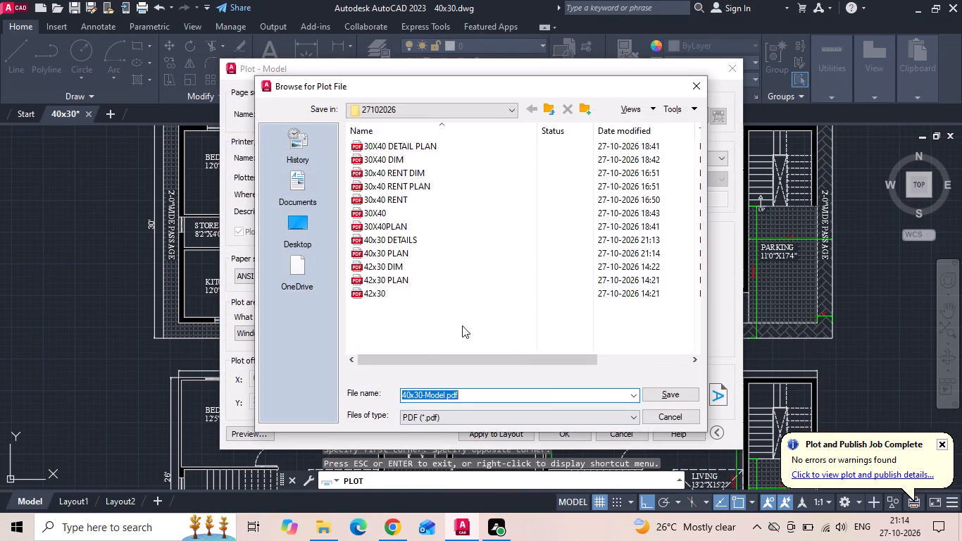
click(473, 394)
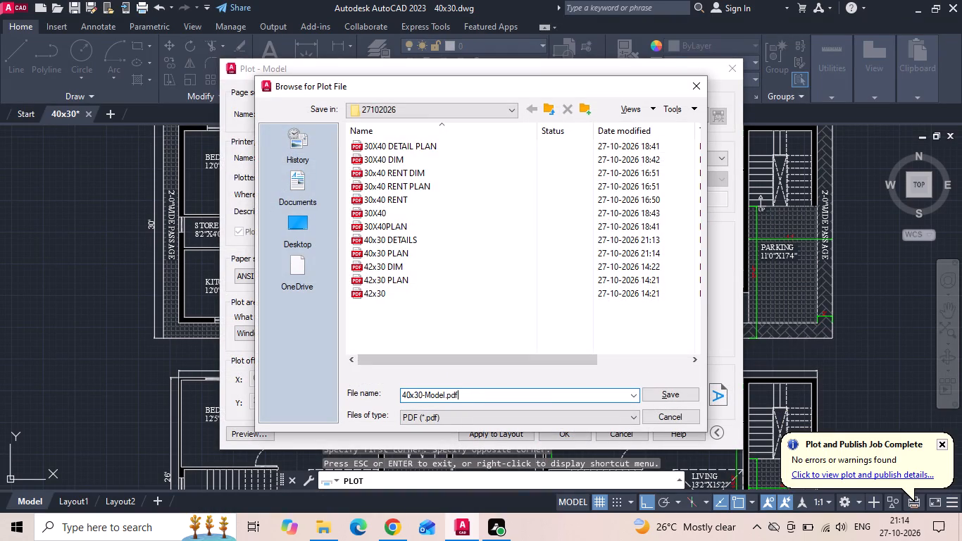
key(BackSpace)
key(BackSpace)
key(BackSpace)
key(BackSpace)
key(BackSpace)
key(BackSpace)
key(BackSpace)
key(BackSpace)
key(BackSpace)
key(BackSpace)
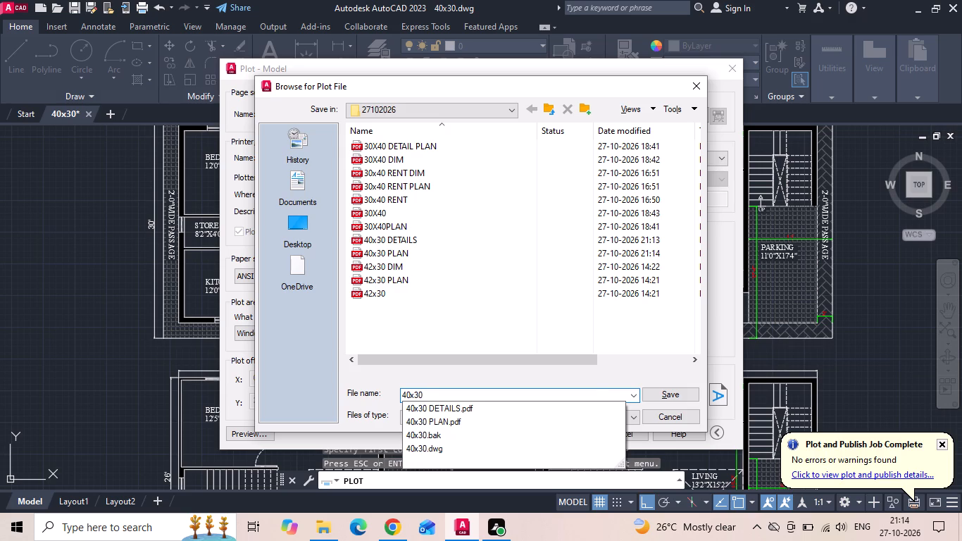
text(GF)
key(BackSpace)
key(BackSpace)
key(space)
text(GF)
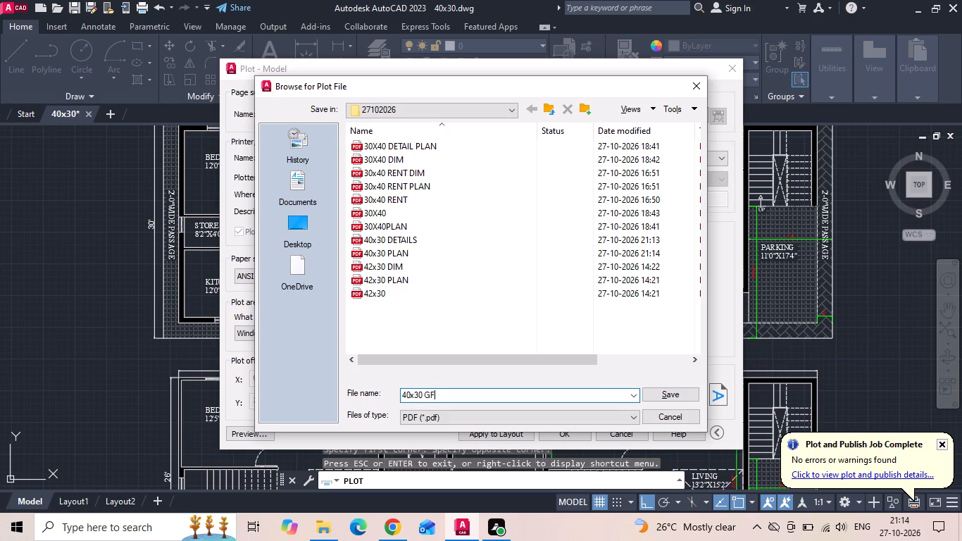
key(Return)
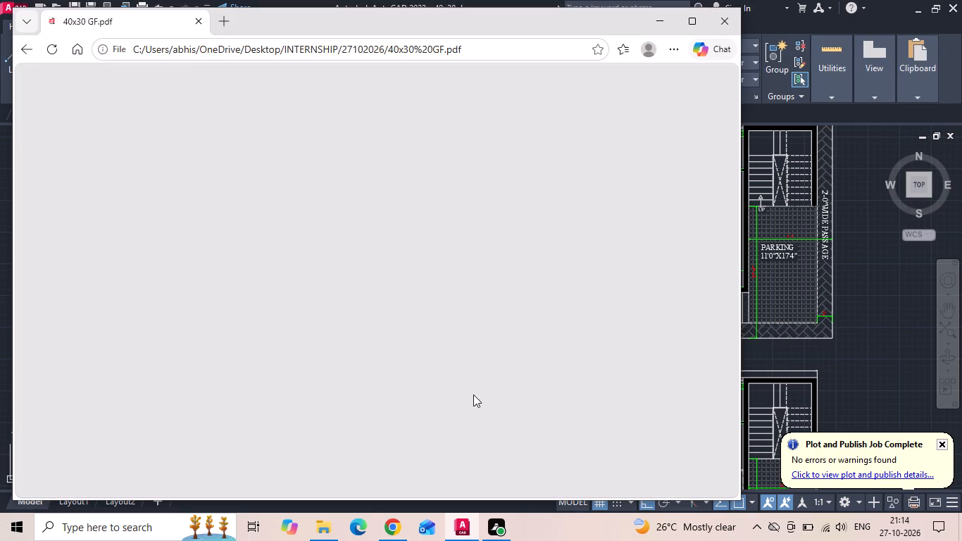
click(712, 23)
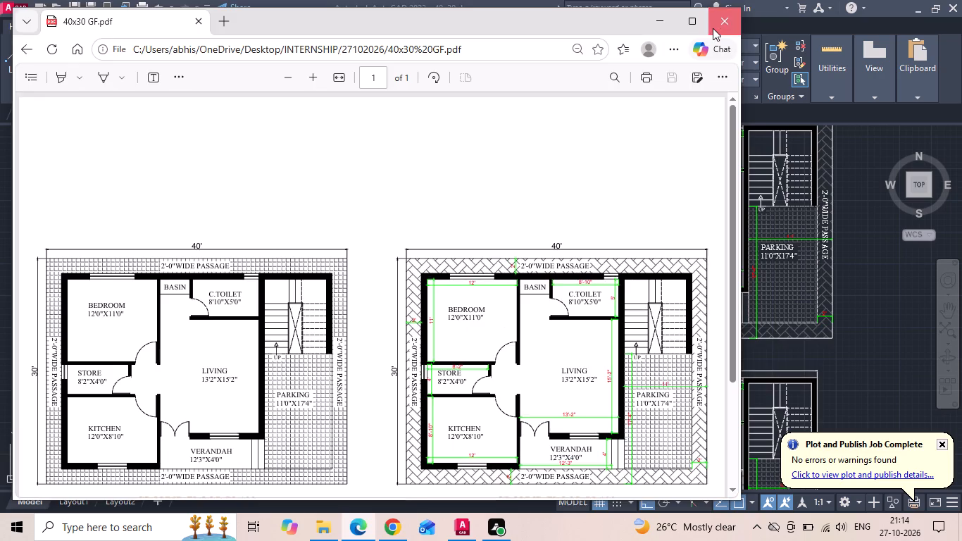
Start a plot with the previous plot's settings, window the undimensioned and dimensioned first floor plans, and check the preview.
scroll(549, 245, down, 1)
key(space)
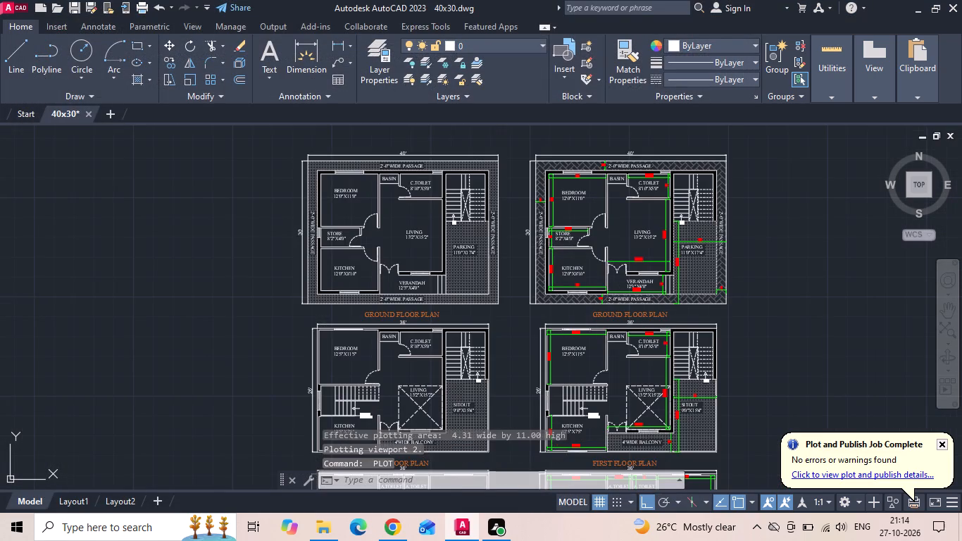
click(360, 114)
click(355, 139)
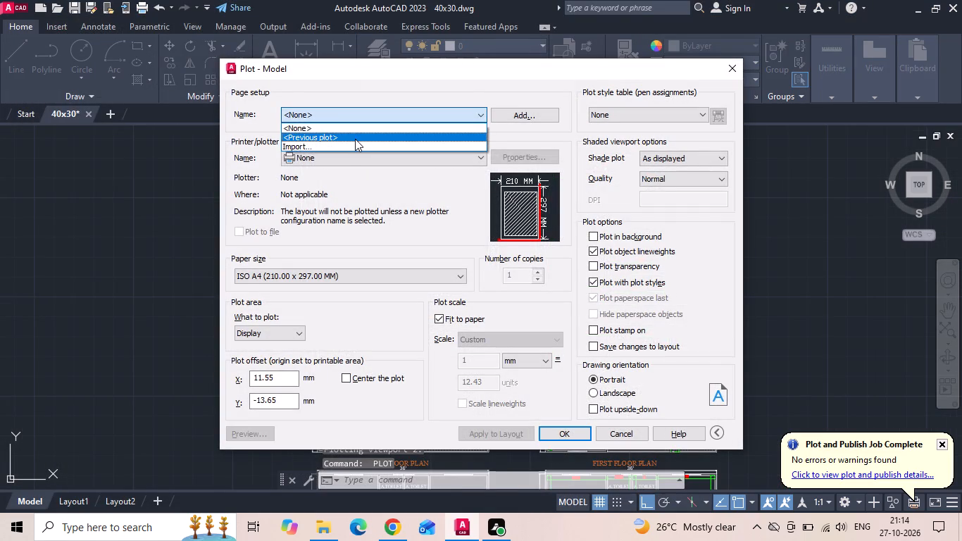
click(345, 335)
middle_drag(351, 387, 348, 380)
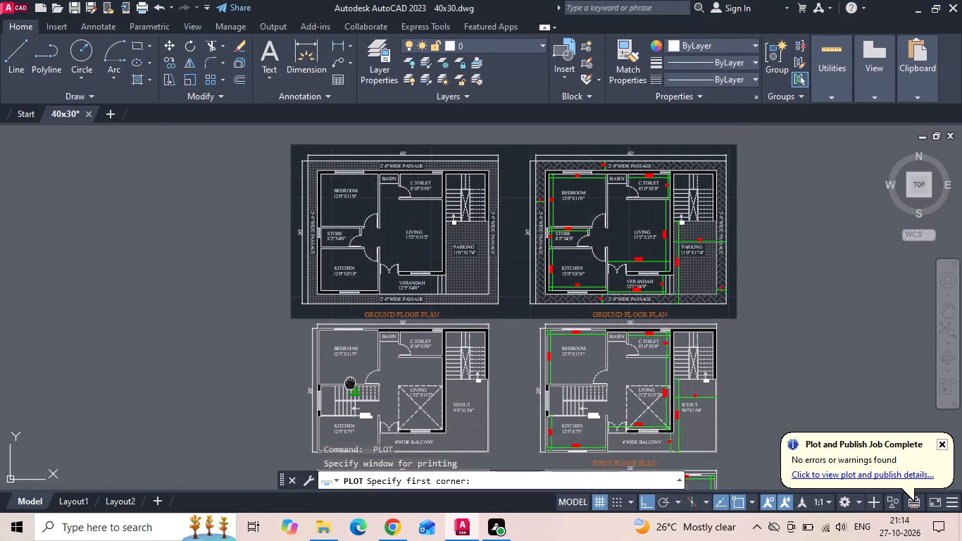
middle_drag(348, 380, 335, 332)
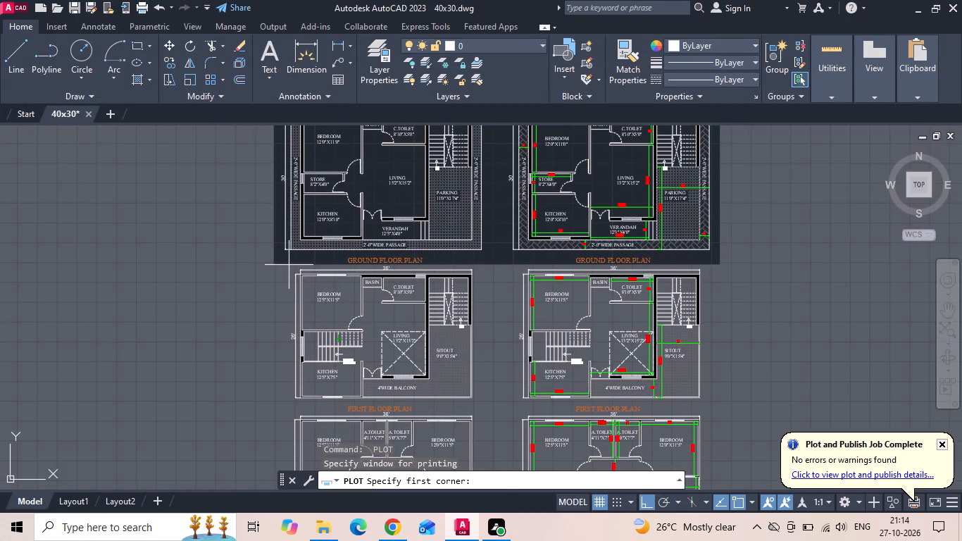
click(289, 265)
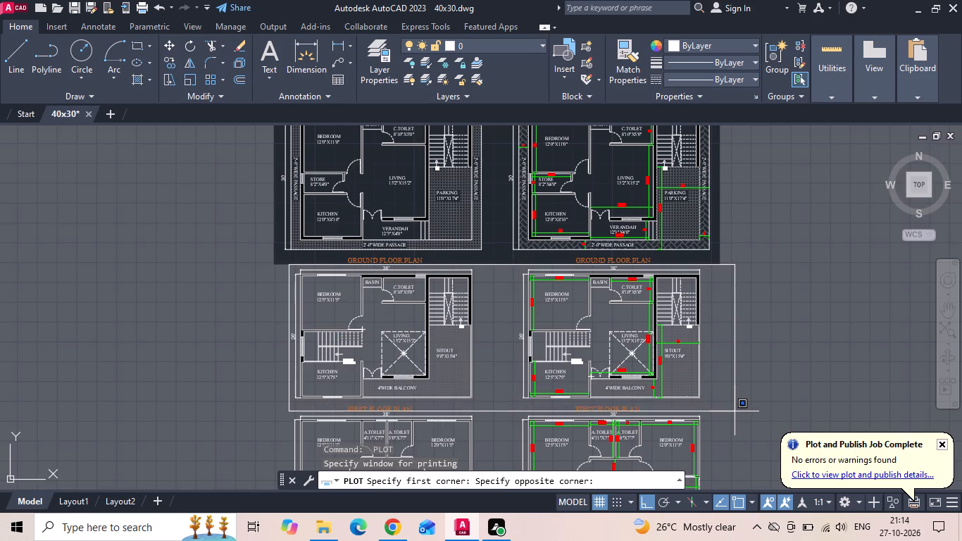
scroll(735, 411, up, 1)
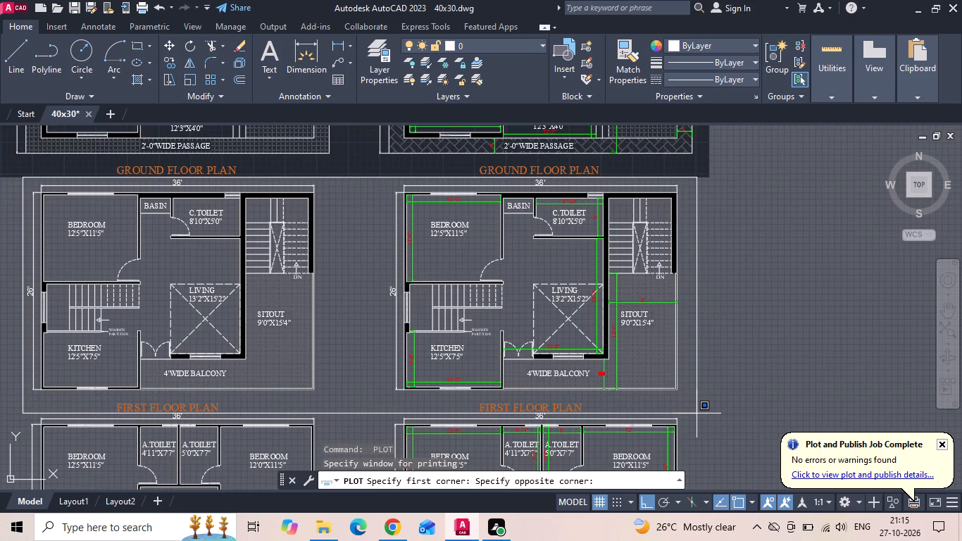
click(696, 413)
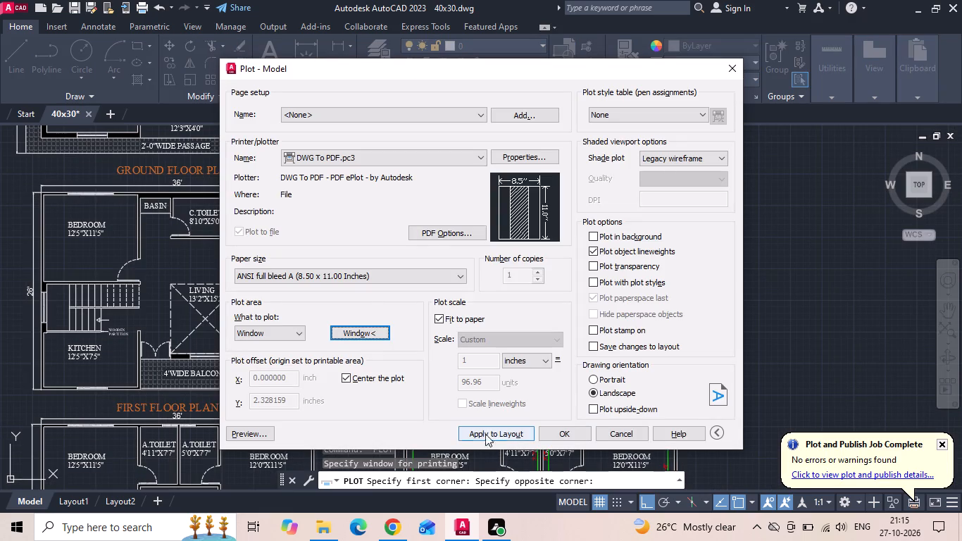
click(273, 432)
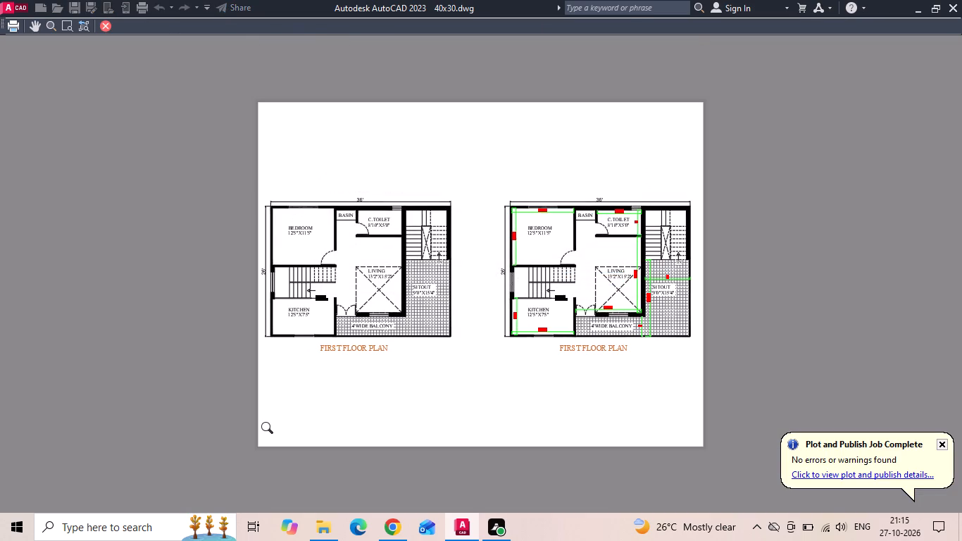
key(space)
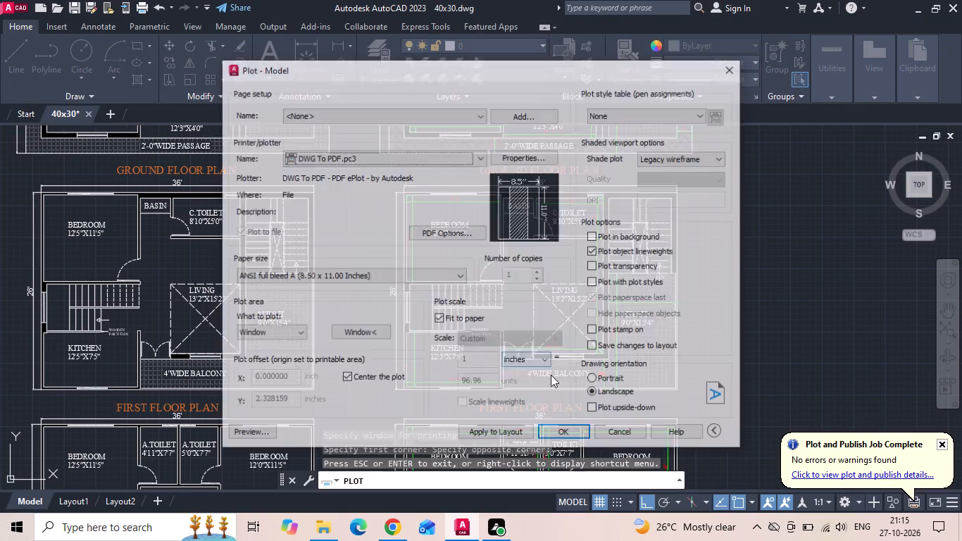
Save the first floor plans' plot as 40x30 FF in the 27102026 folder and close the opened PDF.
click(570, 430)
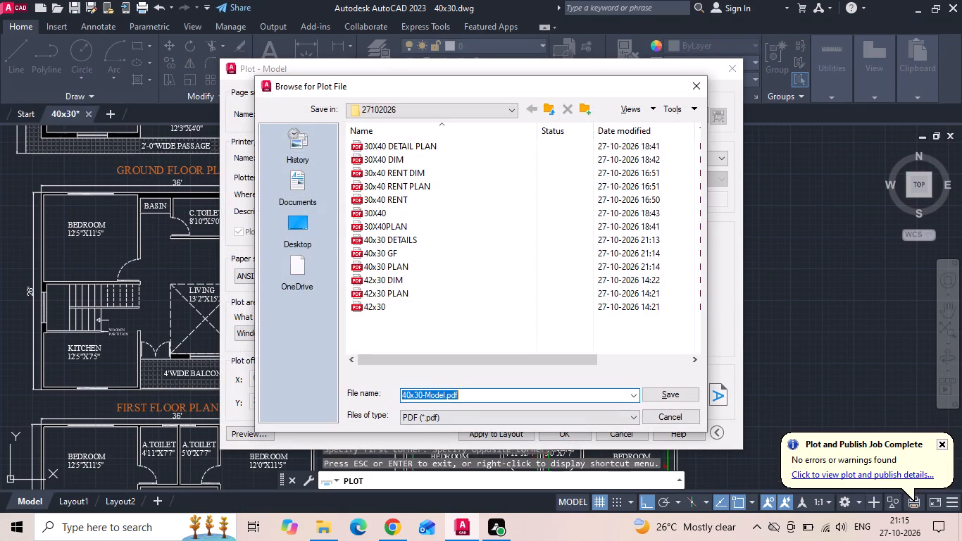
click(471, 395)
key(BackSpace)
key(BackSpace)
key(BackSpace)
key(BackSpace)
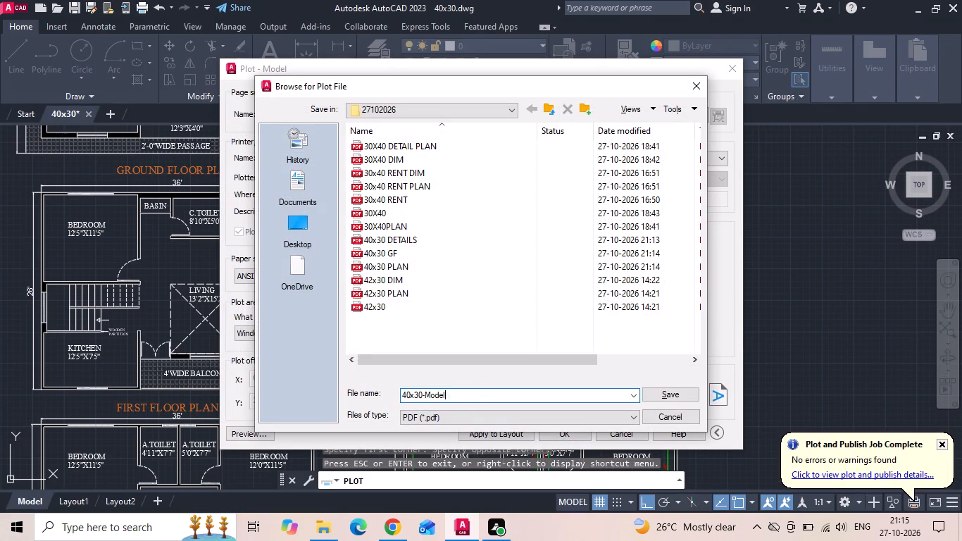
key(BackSpace)
key(BackSpace)
key(BackSpace)
key(BackSpace)
key(BackSpace)
key(BackSpace)
key(space)
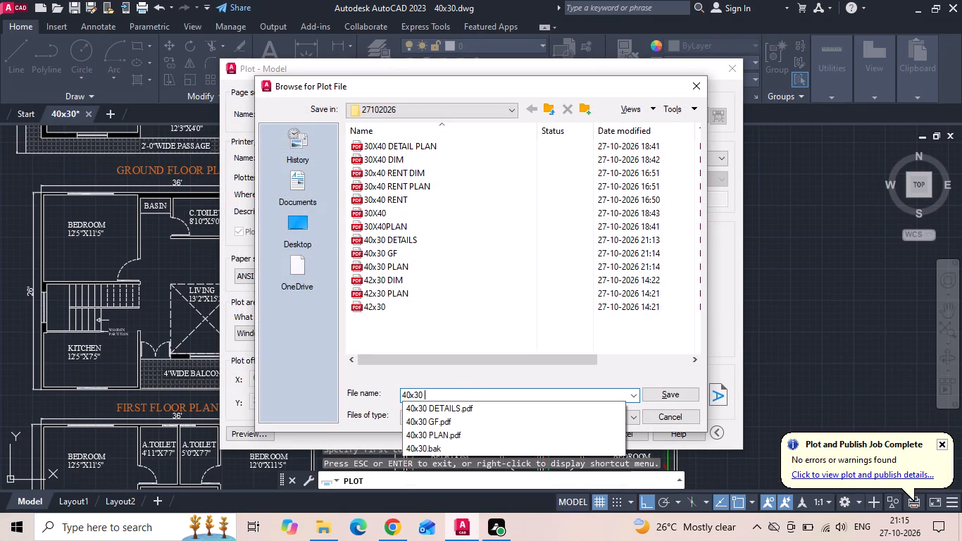
text(FF)
key(Return)
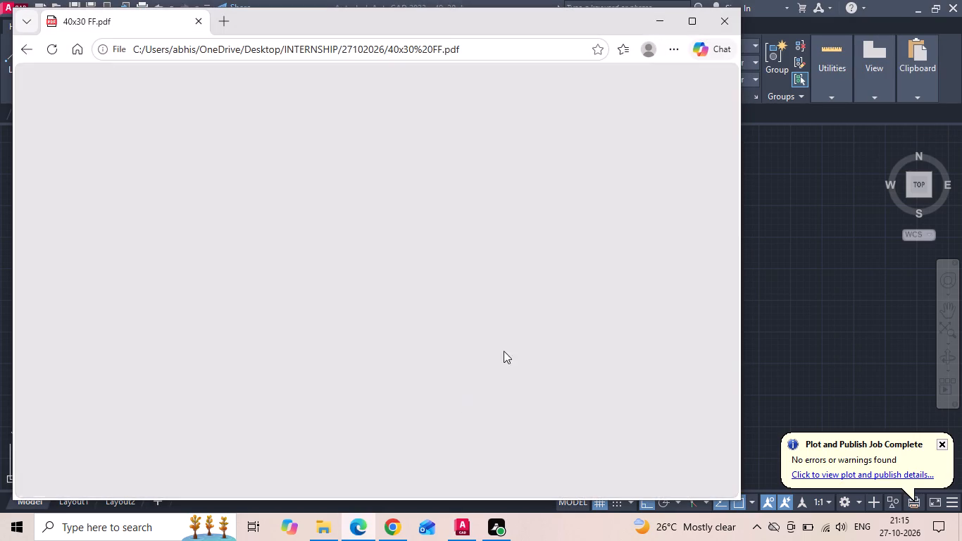
click(727, 26)
Start a plot with the previous plot's settings, window the undimensioned and dimensioned second floor plans, and check the preview.
scroll(616, 232, down, 2)
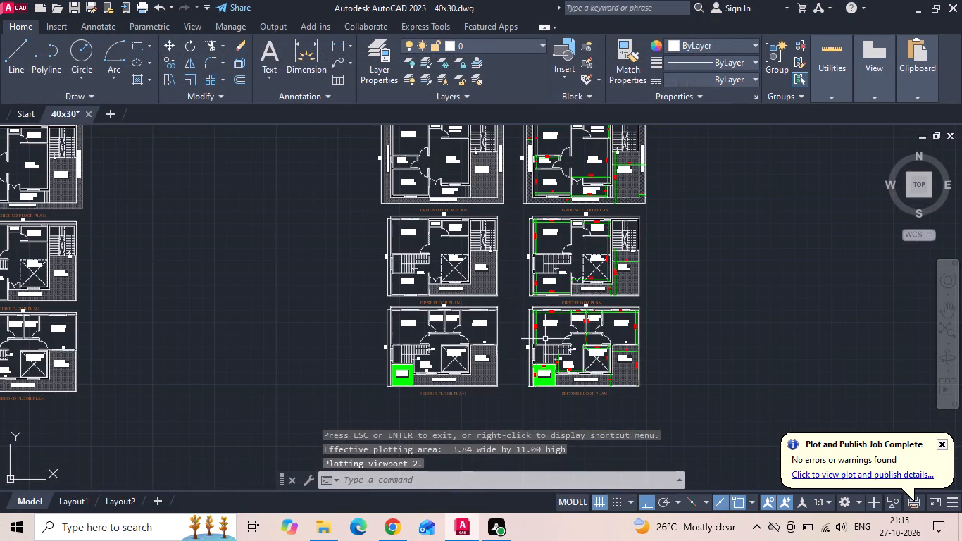
key(space)
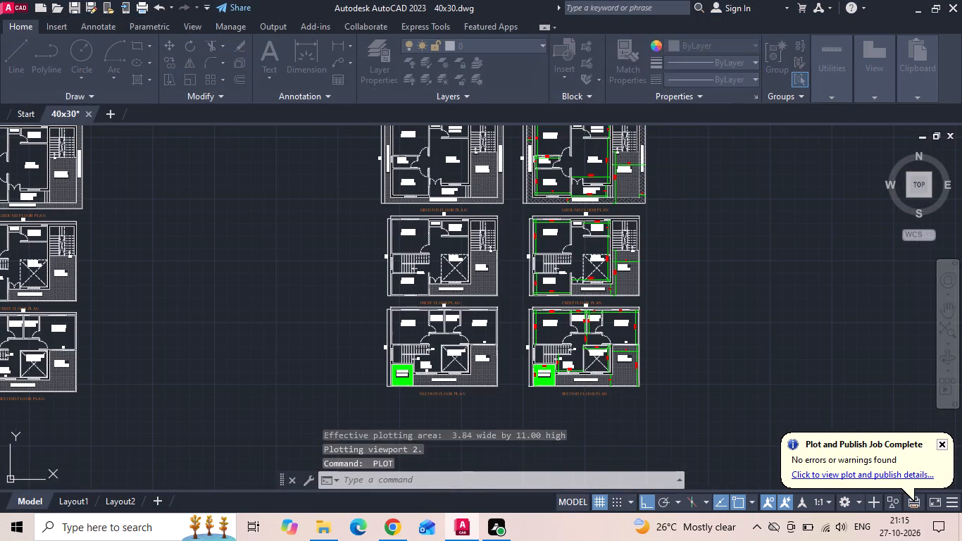
click(385, 112)
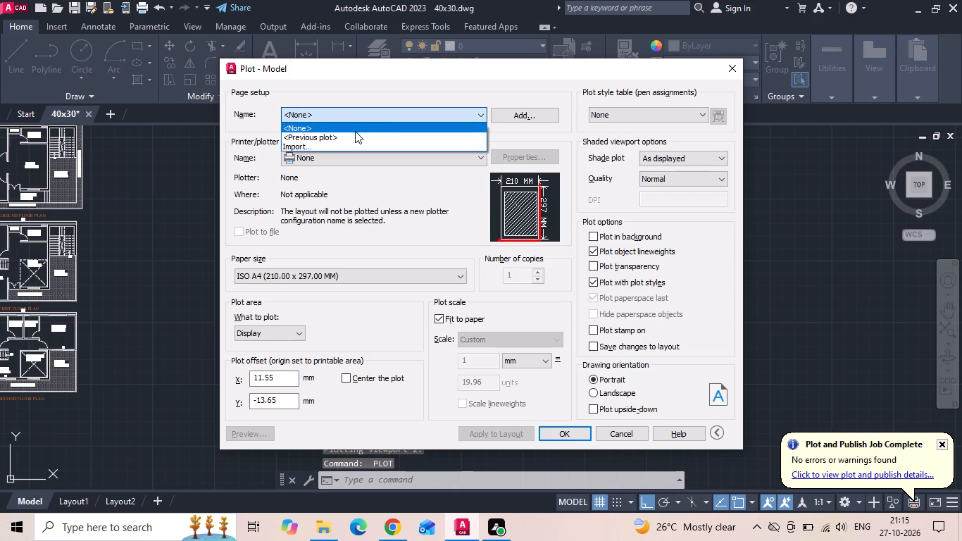
click(351, 135)
click(348, 335)
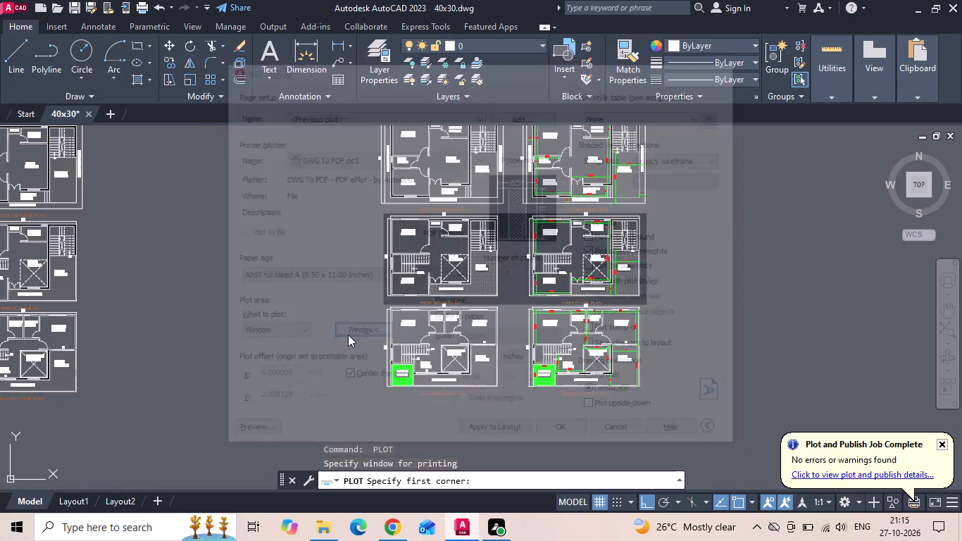
scroll(379, 328, up, 3)
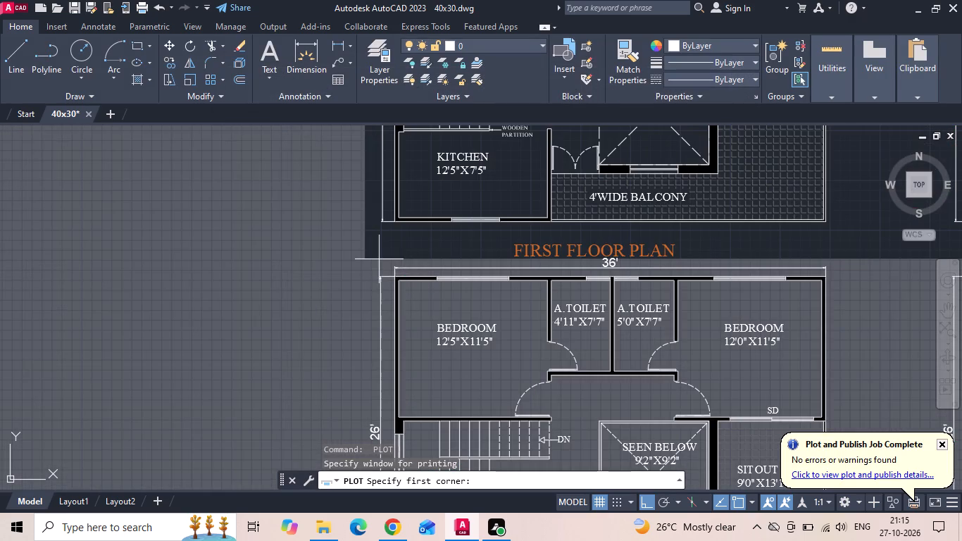
click(365, 258)
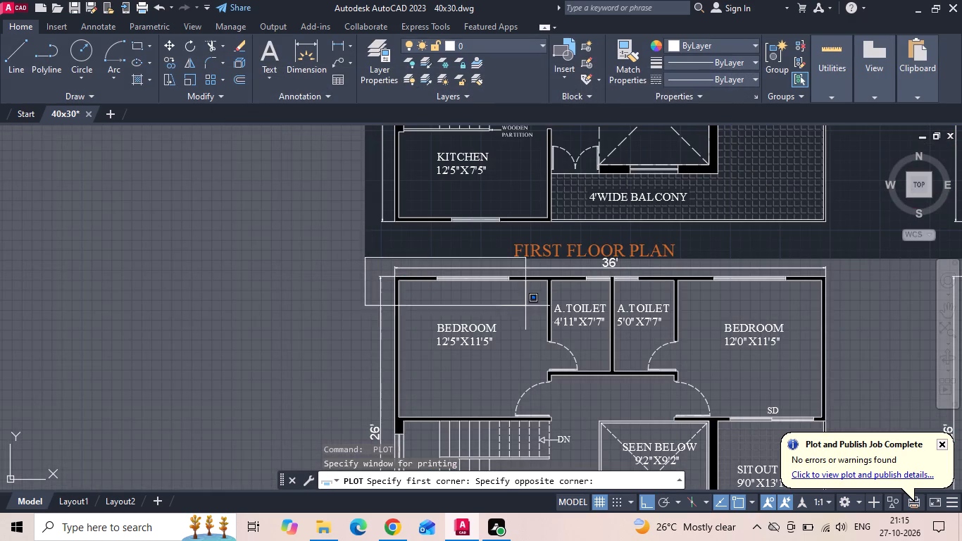
middle_drag(848, 324, 817, 305)
scroll(747, 292, down, 2)
middle_drag(823, 332, 623, 314)
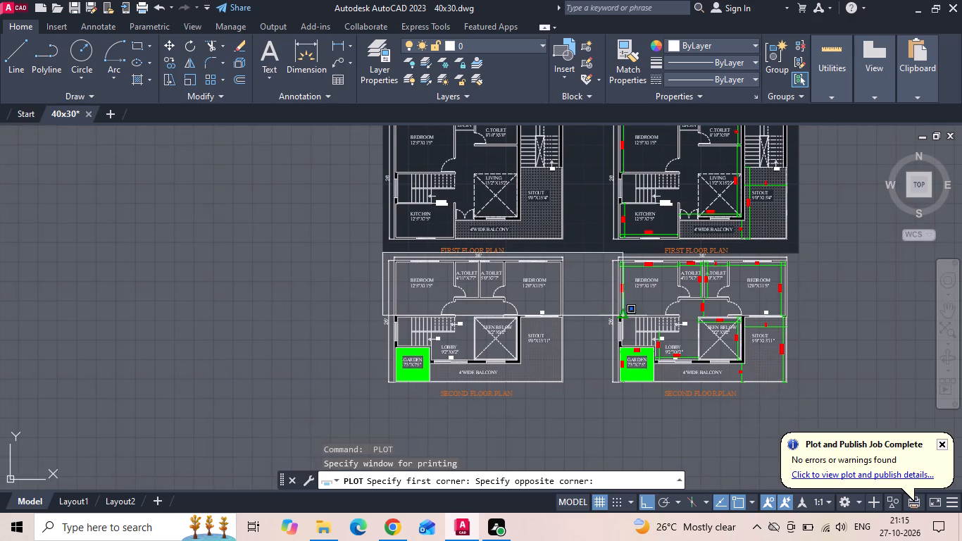
click(797, 401)
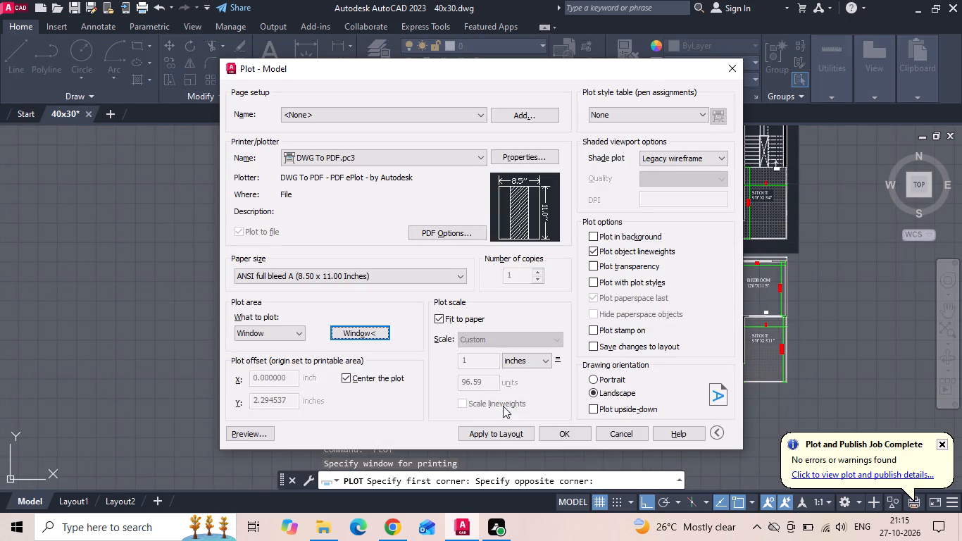
click(251, 433)
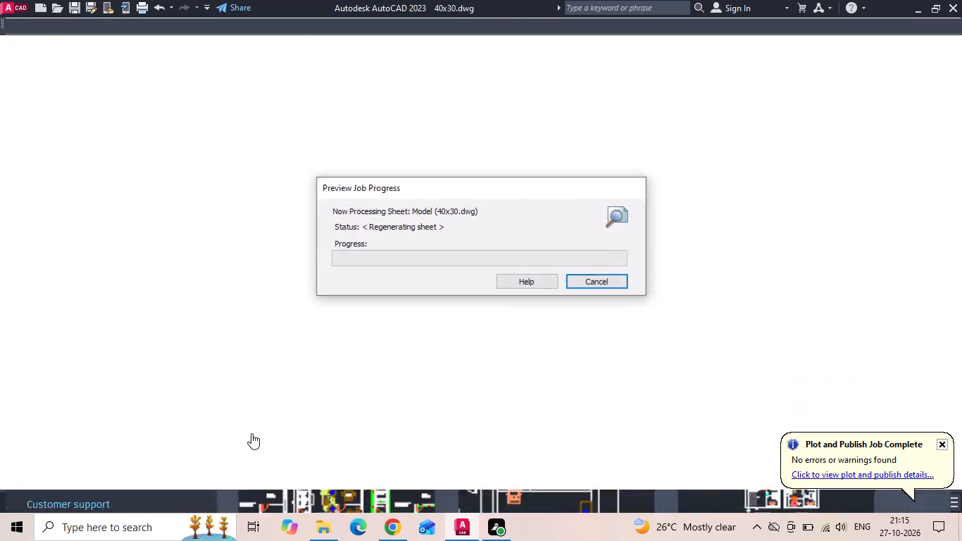
key(space)
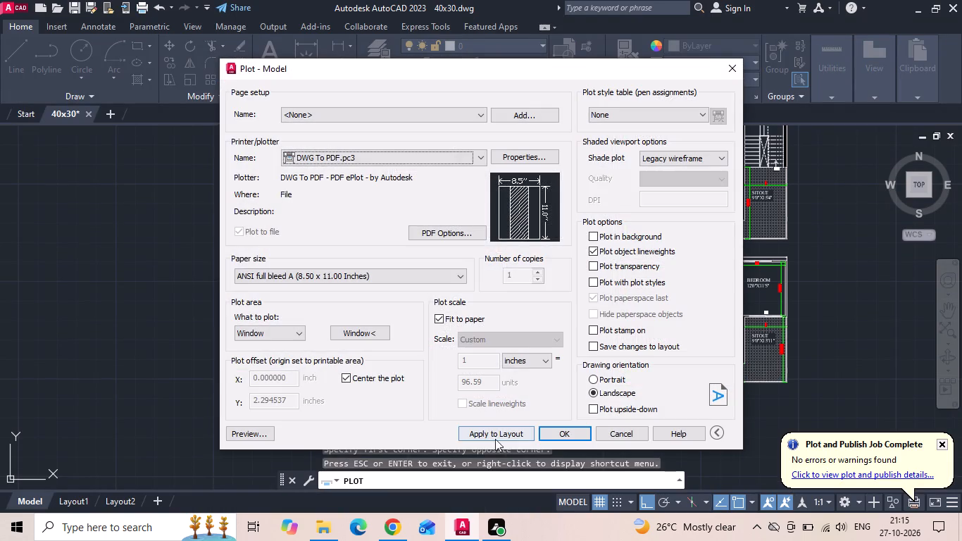
Save the second floor plans' plot as 40x30 SF in the 27102026 folder and close the opened PDF.
click(558, 433)
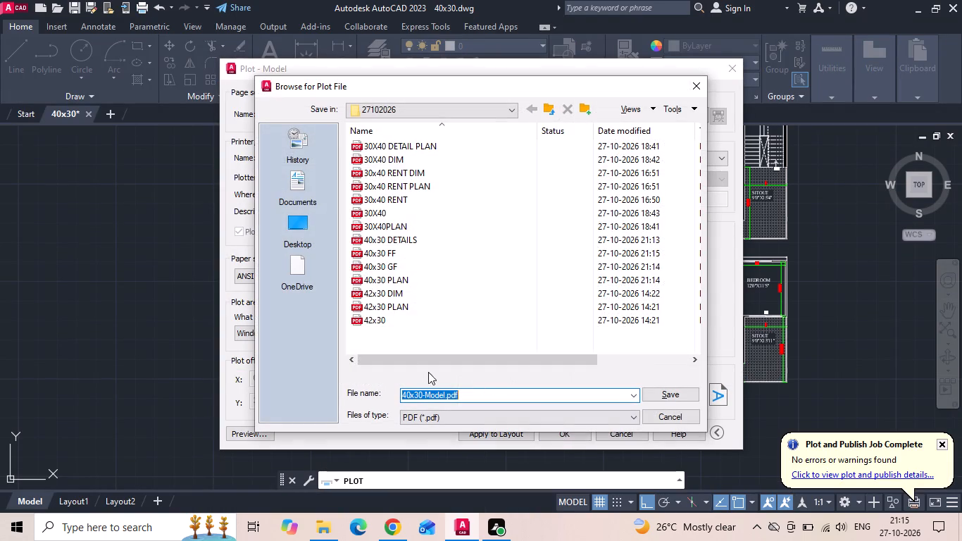
click(470, 394)
key(BackSpace)
key(BackSpace)
key(BackSpace)
key(BackSpace)
key(BackSpace)
key(BackSpace)
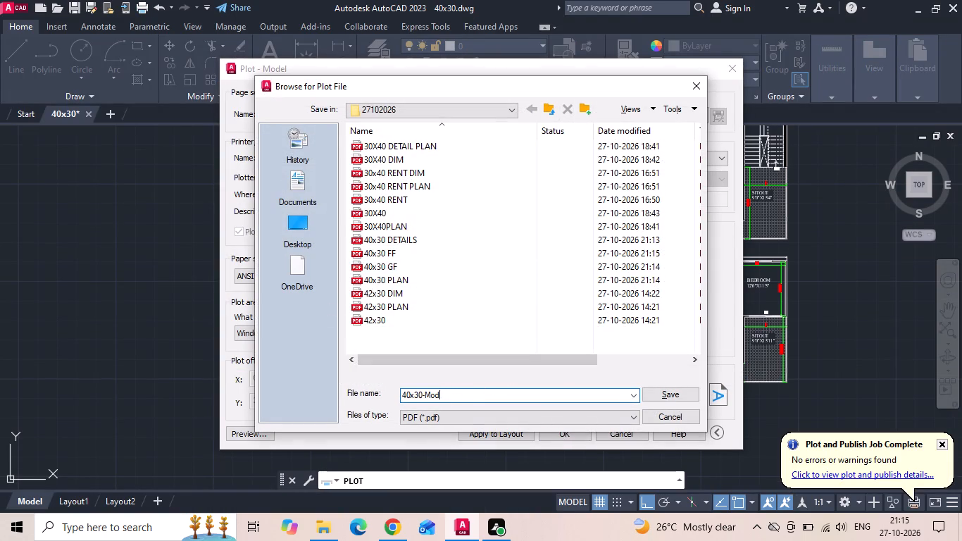
key(BackSpace)
key(BackSpace)
key(BackSpace)
key(BackSpace)
key(space)
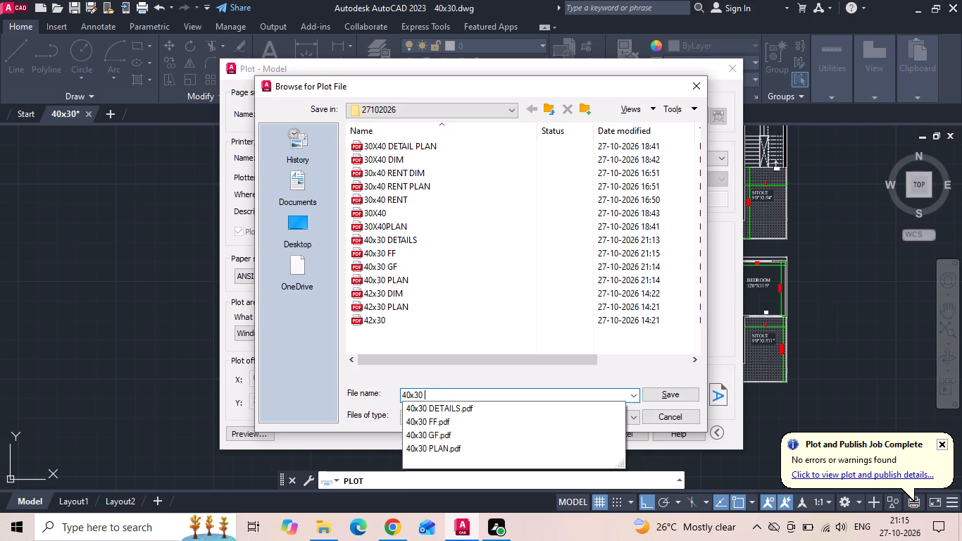
text(SF)
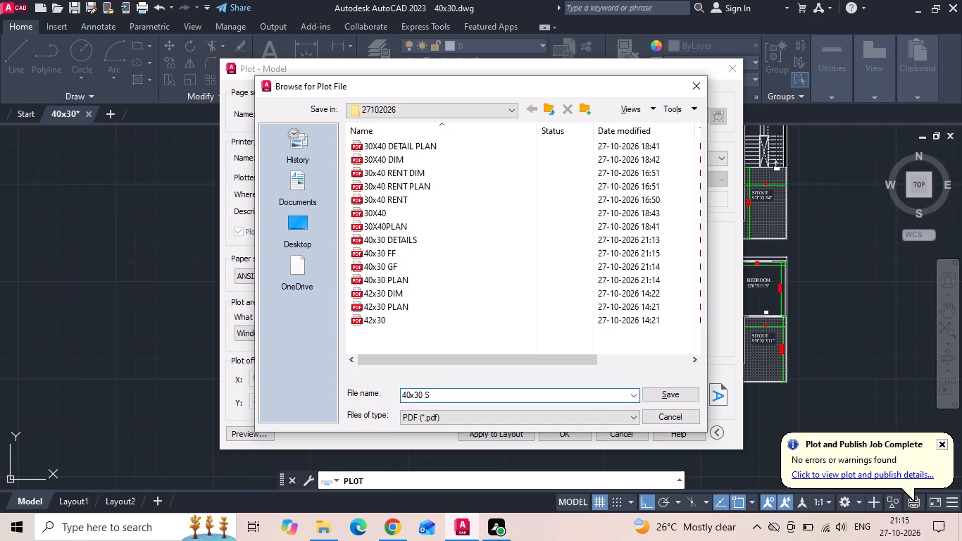
key(Return)
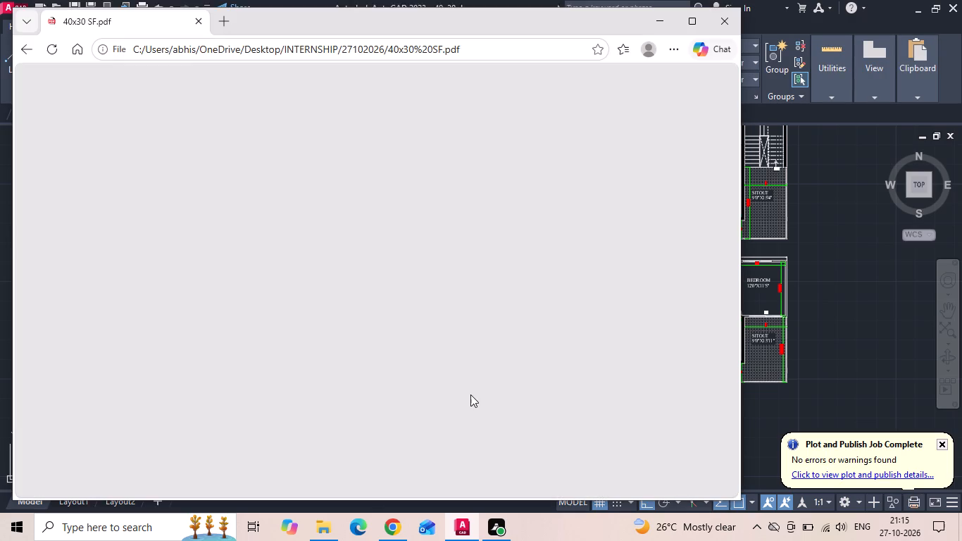
click(718, 21)
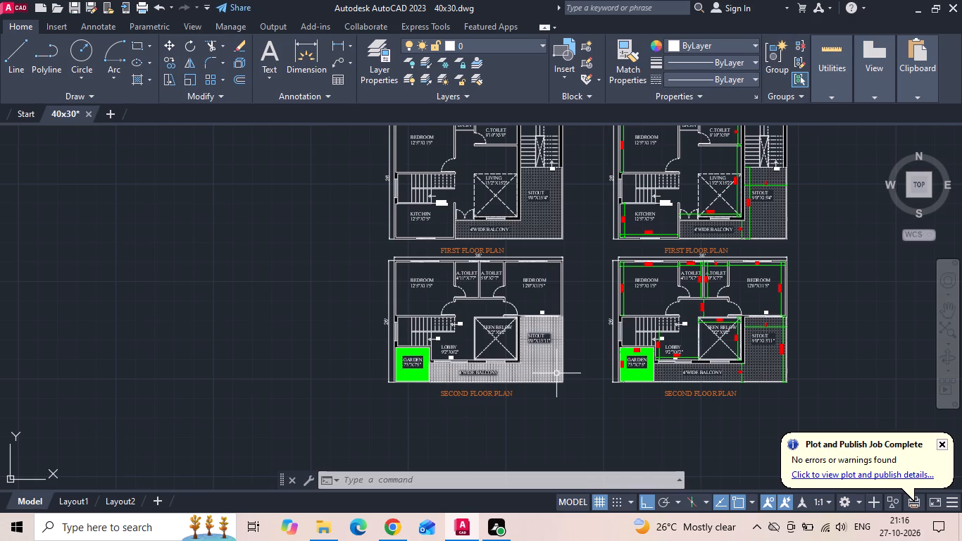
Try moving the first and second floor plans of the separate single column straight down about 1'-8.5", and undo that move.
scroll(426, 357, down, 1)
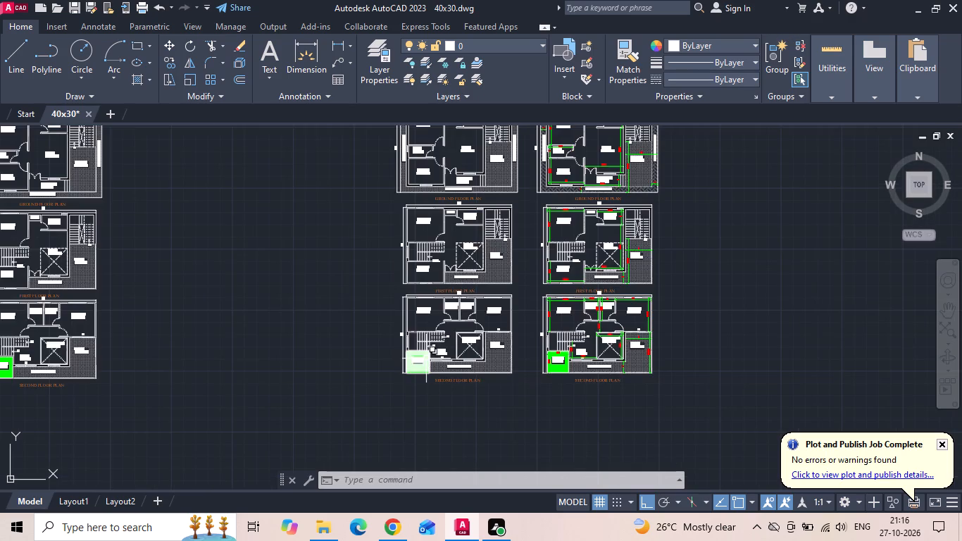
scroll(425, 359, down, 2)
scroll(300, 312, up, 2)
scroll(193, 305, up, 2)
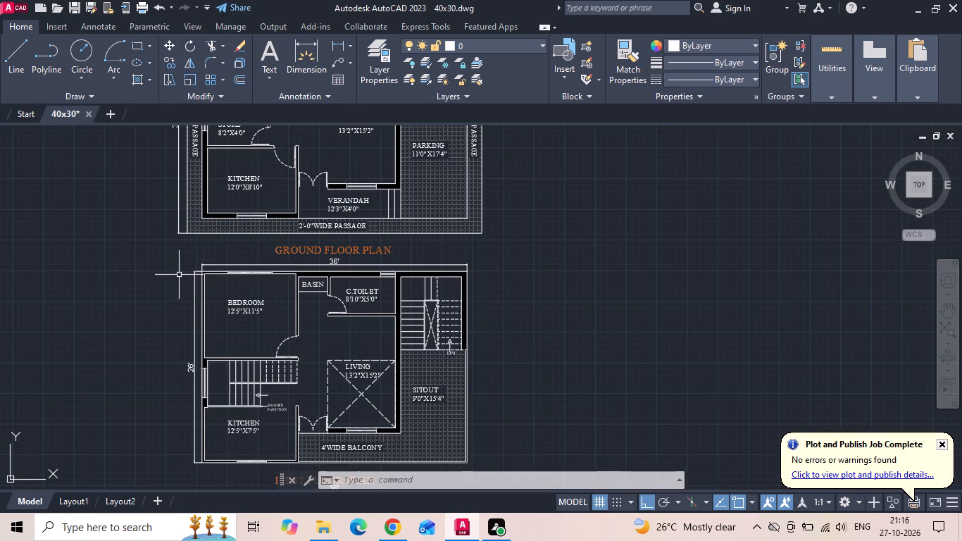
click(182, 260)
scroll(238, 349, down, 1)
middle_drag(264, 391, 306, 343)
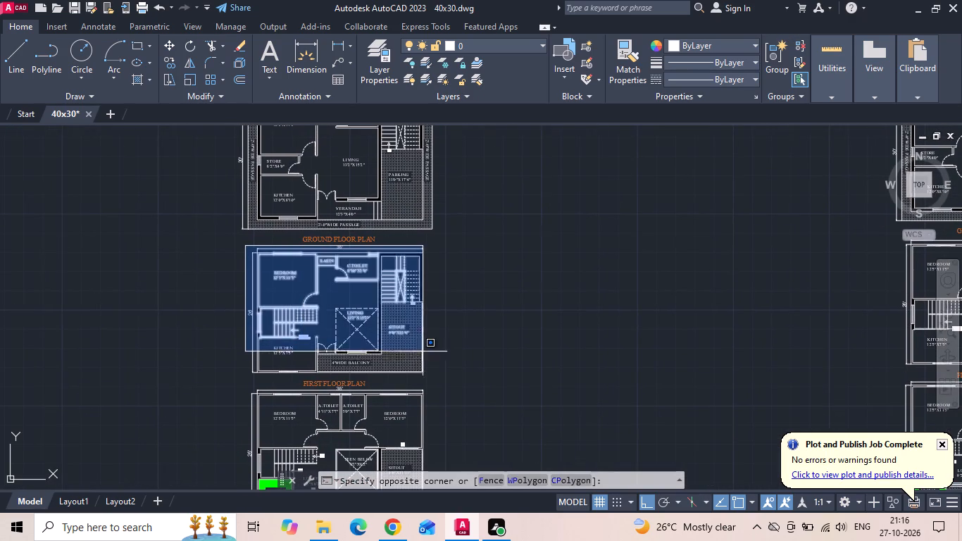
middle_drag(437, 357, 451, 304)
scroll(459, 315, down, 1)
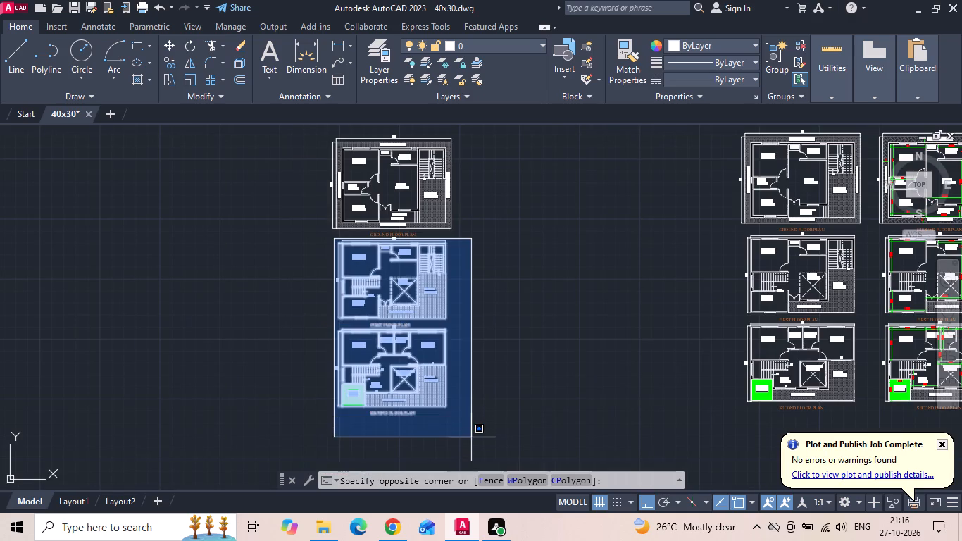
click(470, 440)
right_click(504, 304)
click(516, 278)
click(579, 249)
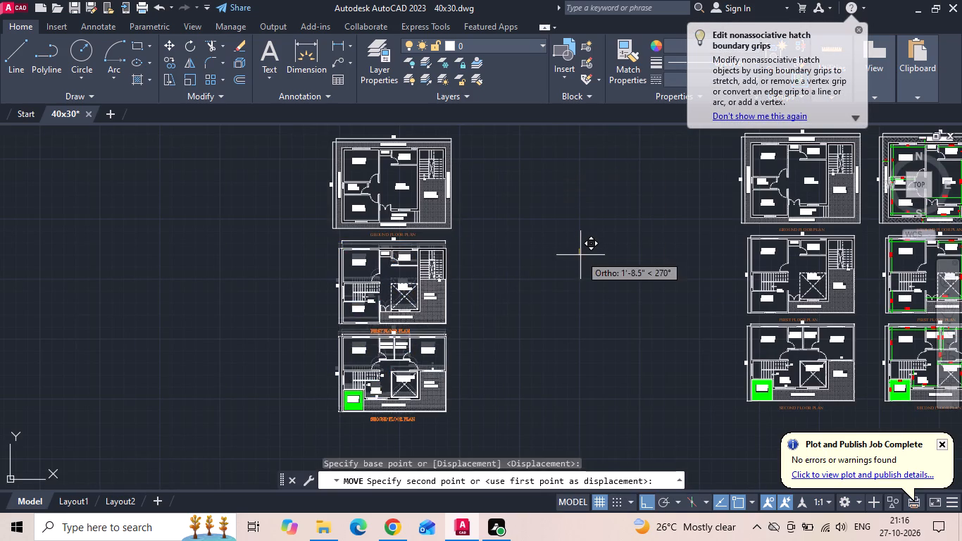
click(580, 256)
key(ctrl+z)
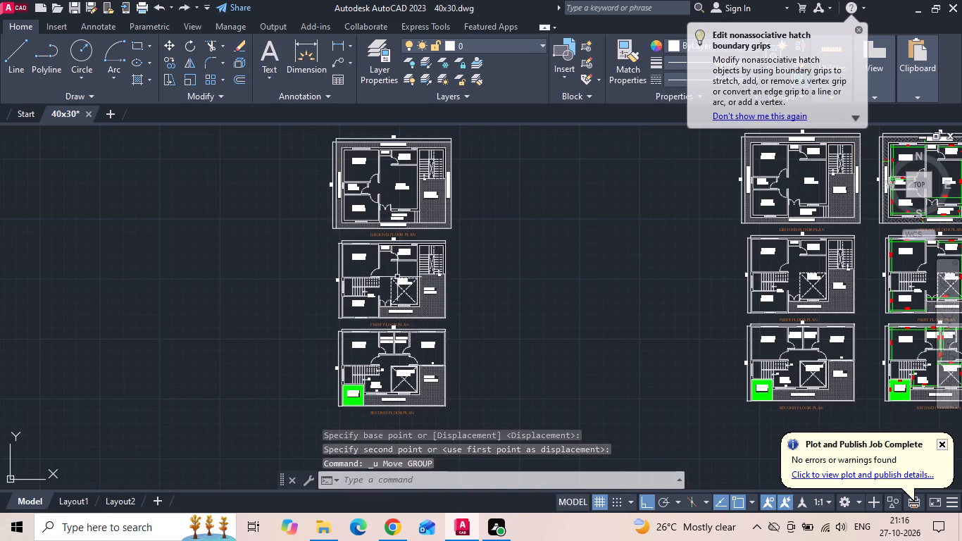
Move the first and second floor plans of the separate single column straight down about 3'-2", away from the ground floor plan.
scroll(402, 256, up, 2)
drag(518, 215, 498, 235)
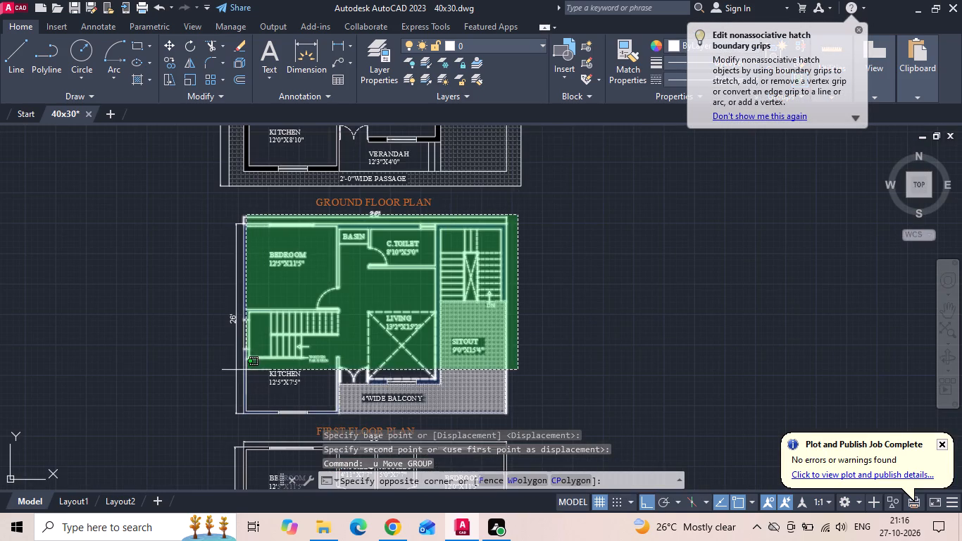
middle_drag(246, 367, 270, 307)
scroll(289, 278, down, 2)
middle_click(254, 354)
click(208, 436)
right_click(198, 331)
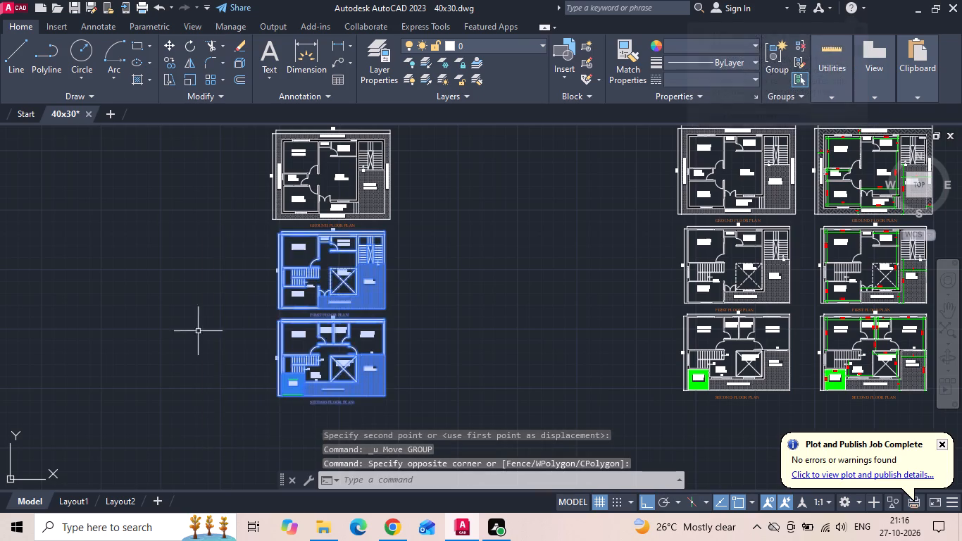
click(223, 280)
click(542, 211)
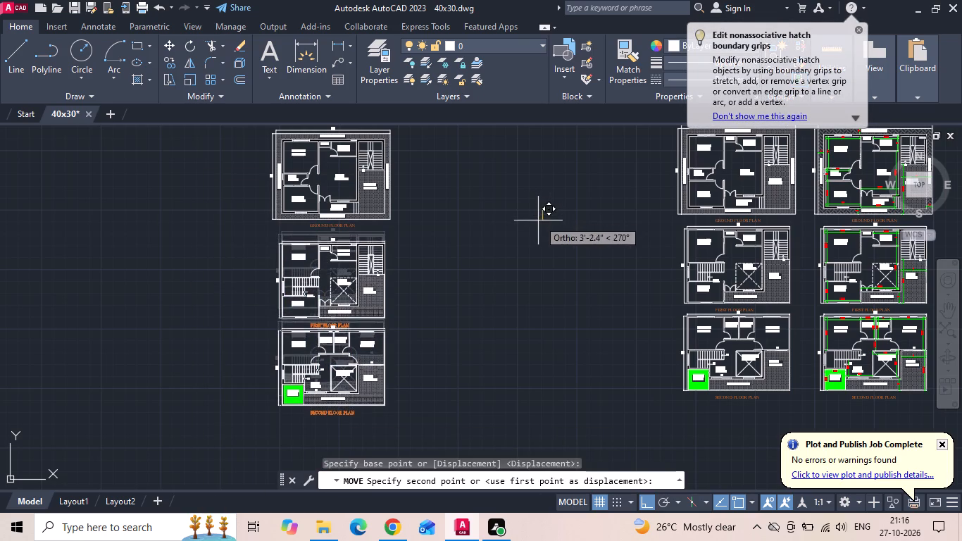
click(538, 220)
Move the second floor plan of the single column slightly straight down, widening its gap to the first floor plan.
middle_drag(392, 354, 406, 283)
scroll(406, 263, up, 1)
drag(401, 252, 399, 259)
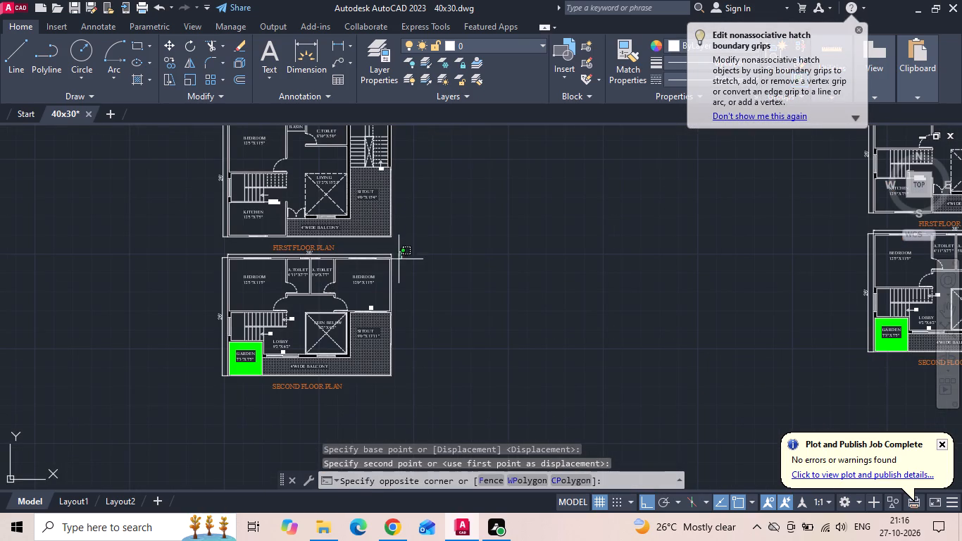
drag(399, 259, 394, 266)
click(192, 422)
right_click(489, 225)
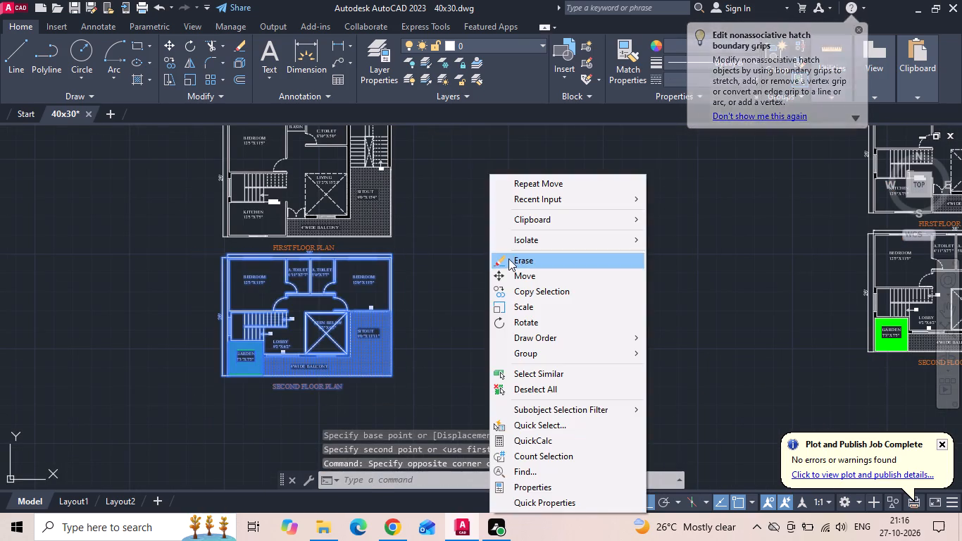
click(508, 273)
click(513, 261)
click(511, 273)
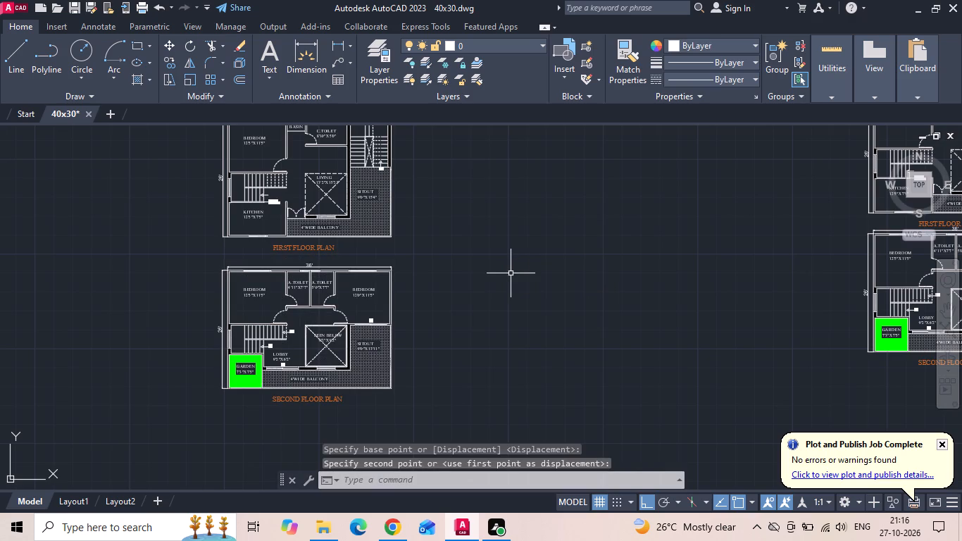
Save the 40x30 drawing.
key(ctrl+s)
key(ctrl+s)
key(ctrl+s)
Start a plot with the previous plot's settings and window the single column's ground floor plan with its title.
text(PLOT)
key(space)
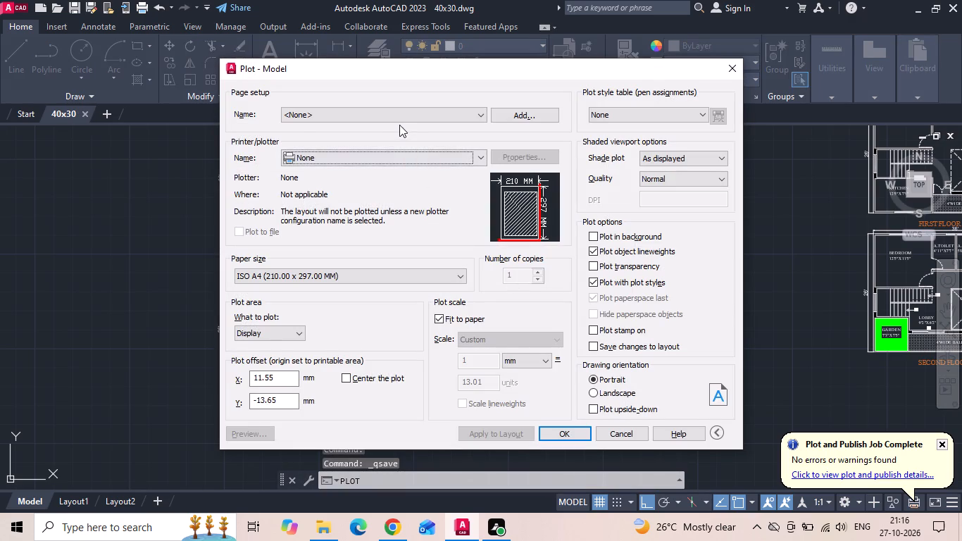
click(400, 116)
click(382, 139)
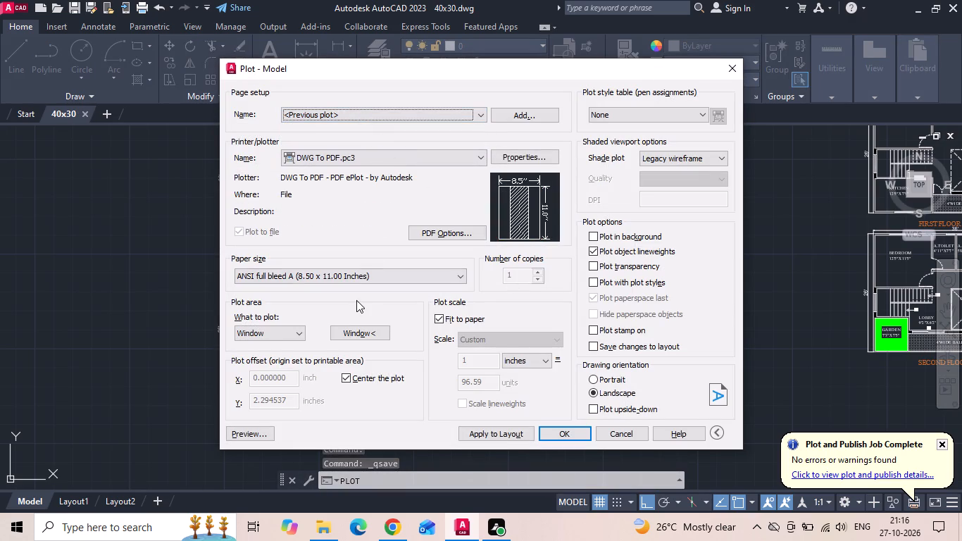
click(351, 327)
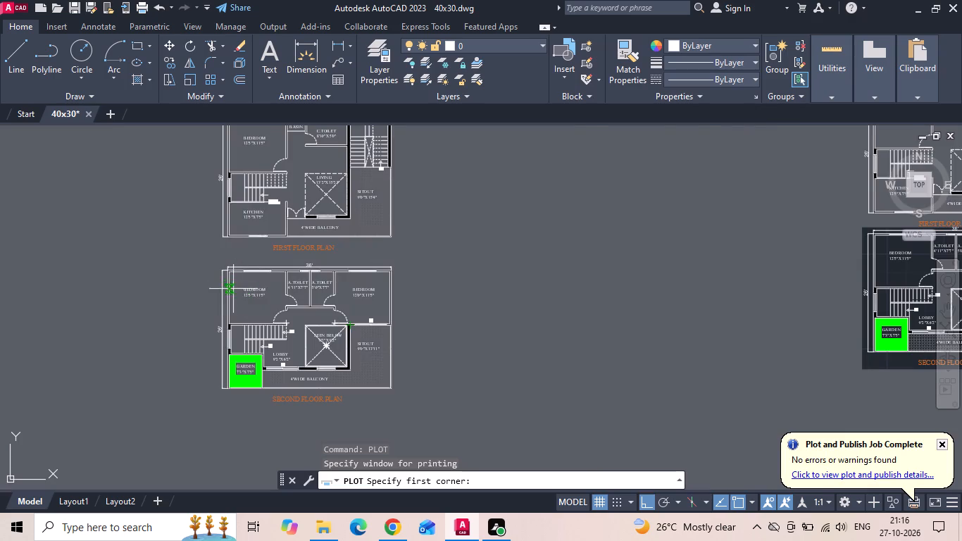
scroll(333, 372, down, 1)
middle_drag(312, 252, 314, 341)
scroll(252, 204, up, 1)
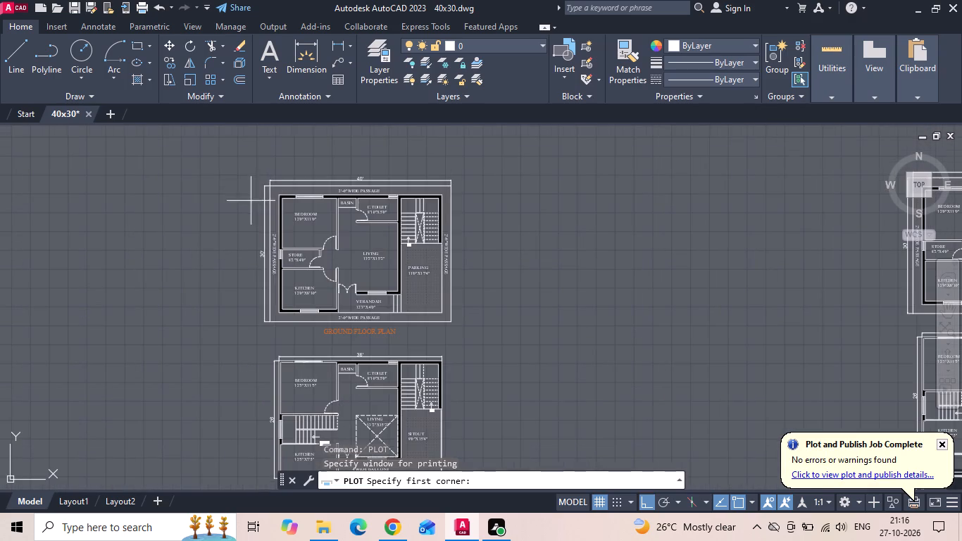
click(256, 173)
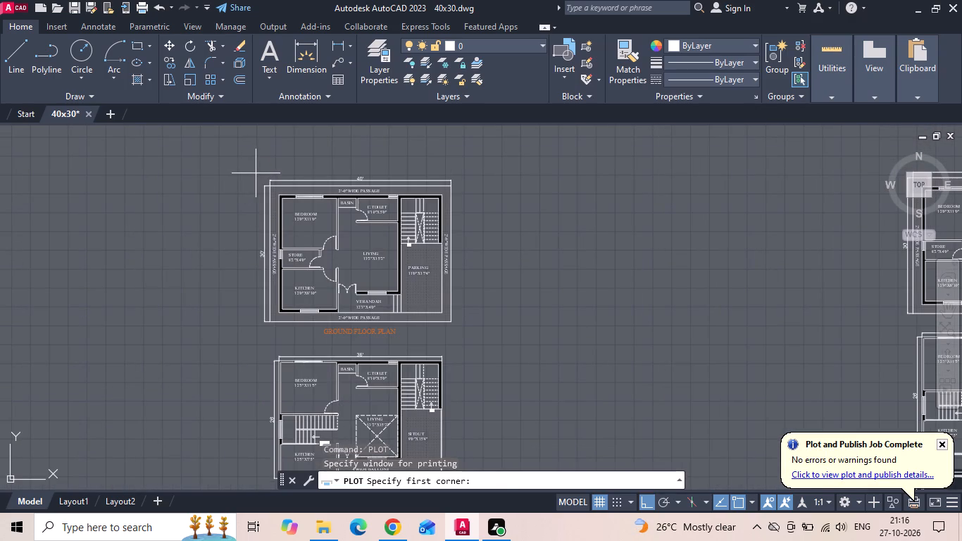
click(459, 339)
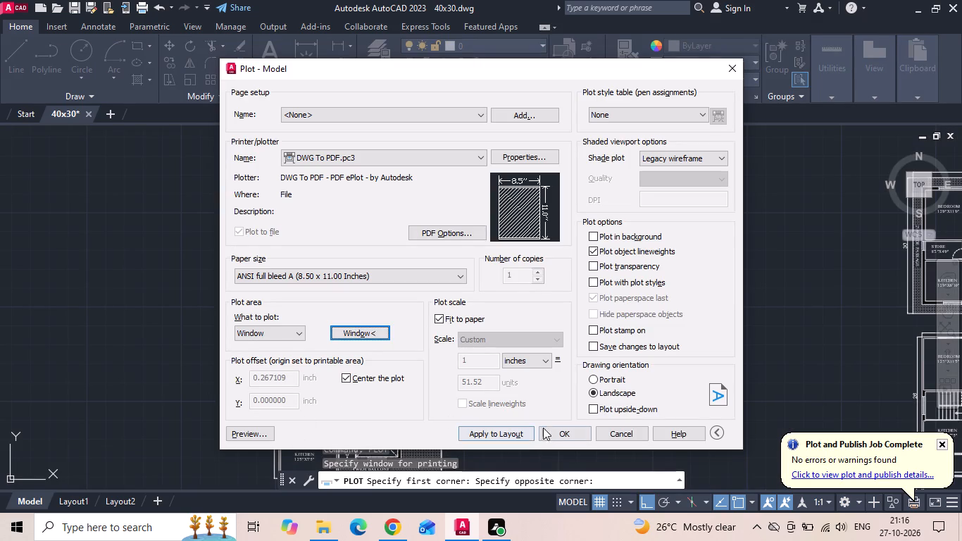
Save the single ground floor plan's plot as 40x30 GF PLAN in the 27102026 folder and close the opened PDF.
click(553, 431)
click(500, 396)
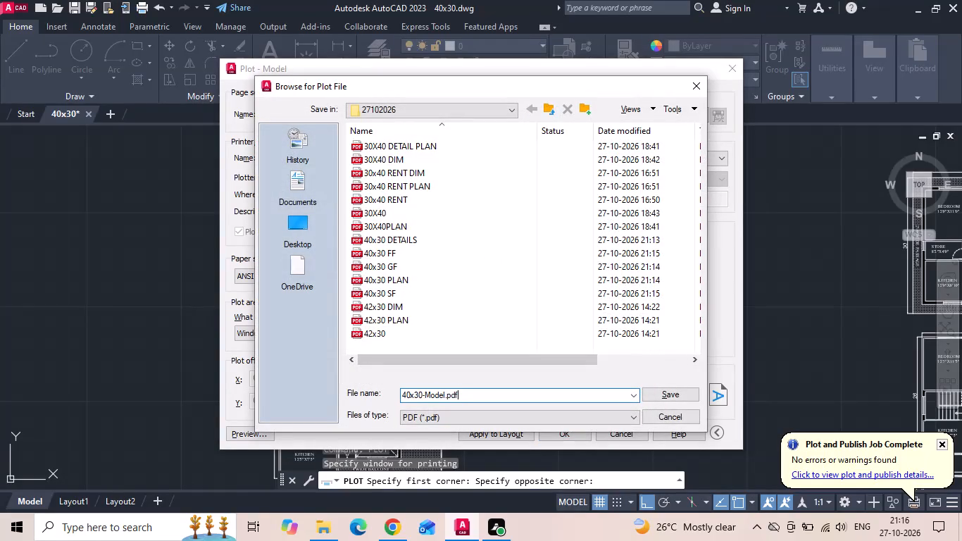
key(BackSpace)
key(BackSpace)
key(BackSpace)
key(BackSpace)
key(BackSpace)
key(BackSpace)
key(BackSpace)
key(BackSpace)
key(BackSpace)
key(BackSpace)
key(space)
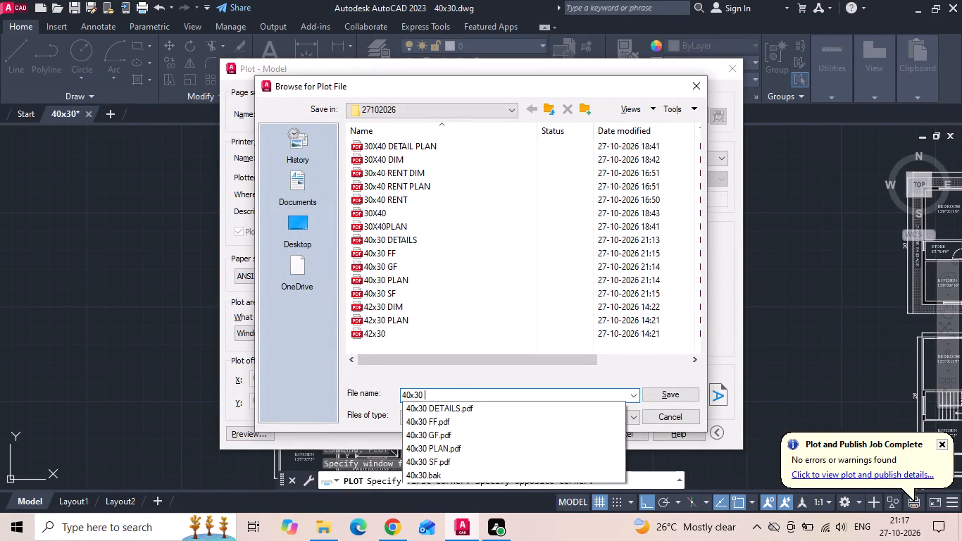
text(GF PLAN)
key(Return)
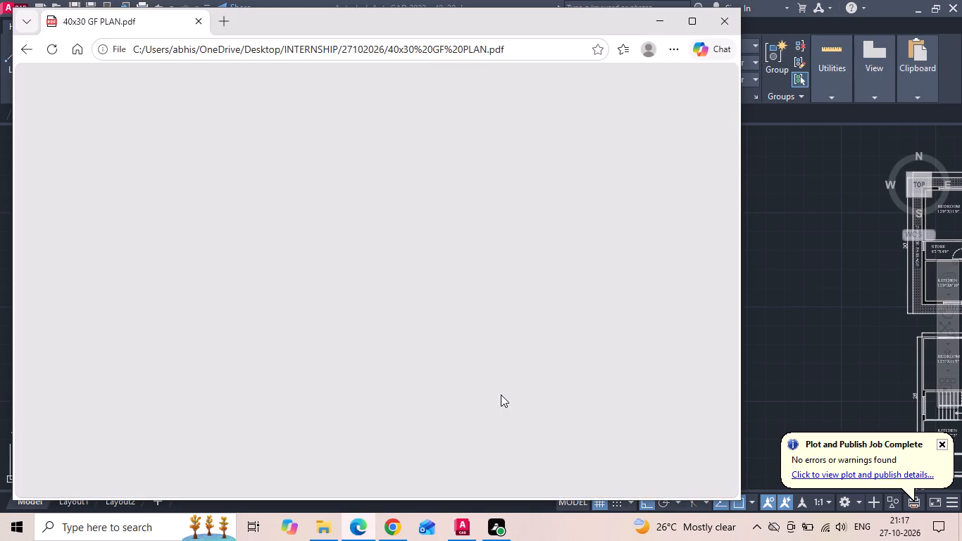
click(717, 25)
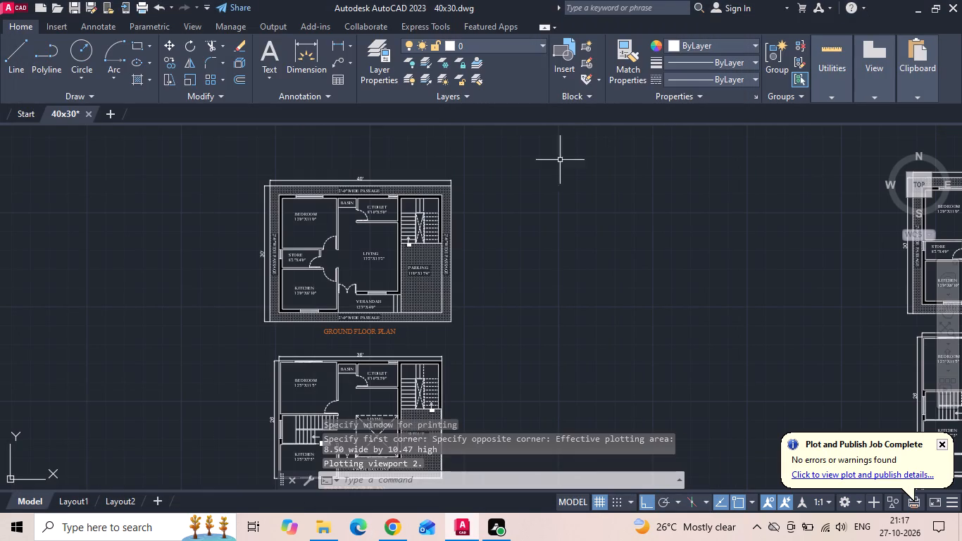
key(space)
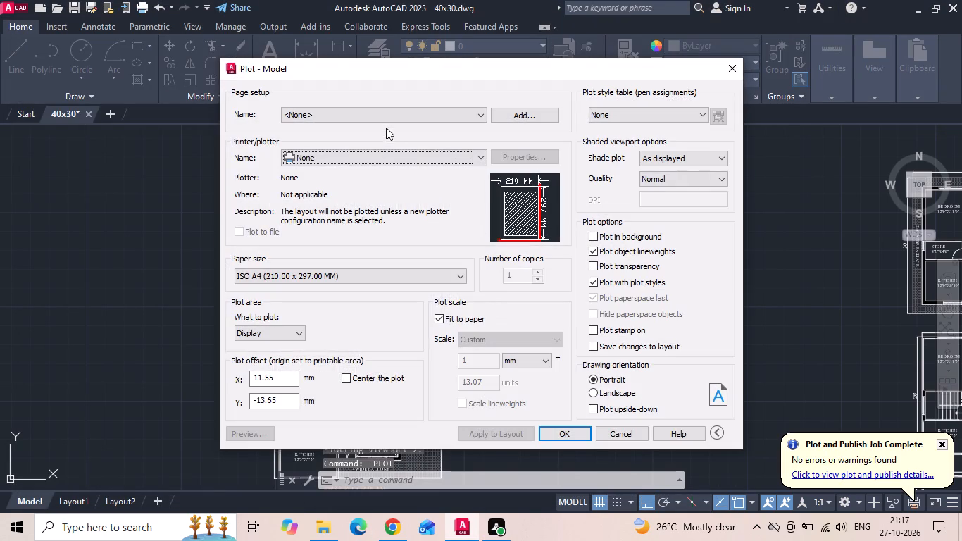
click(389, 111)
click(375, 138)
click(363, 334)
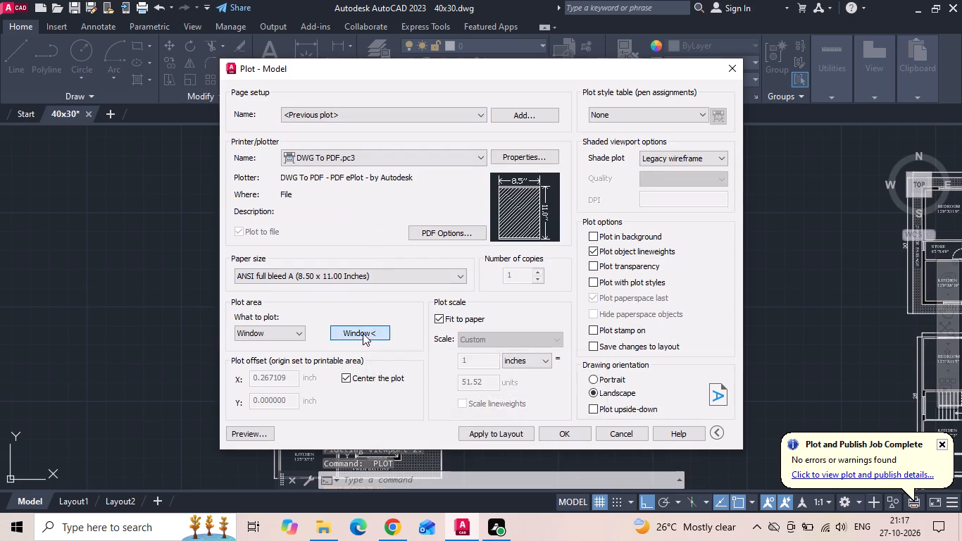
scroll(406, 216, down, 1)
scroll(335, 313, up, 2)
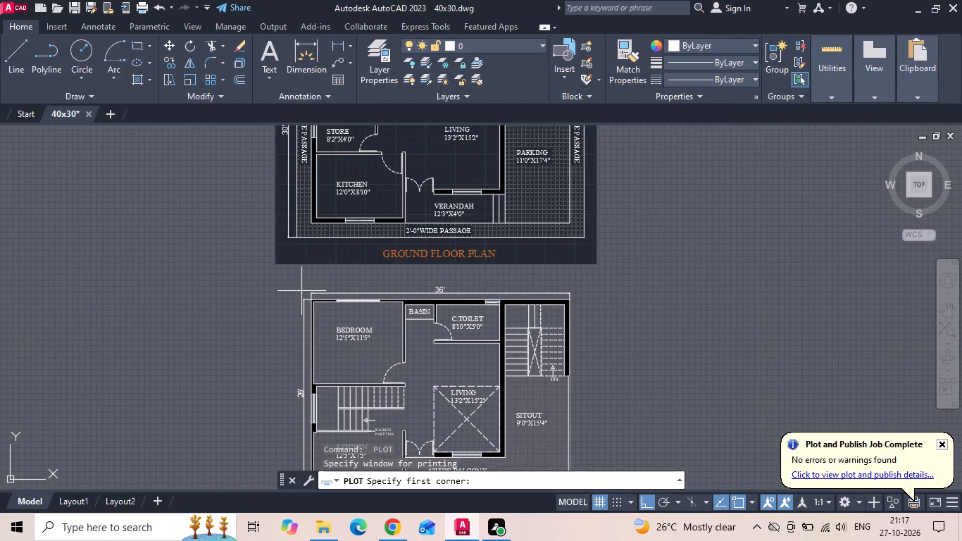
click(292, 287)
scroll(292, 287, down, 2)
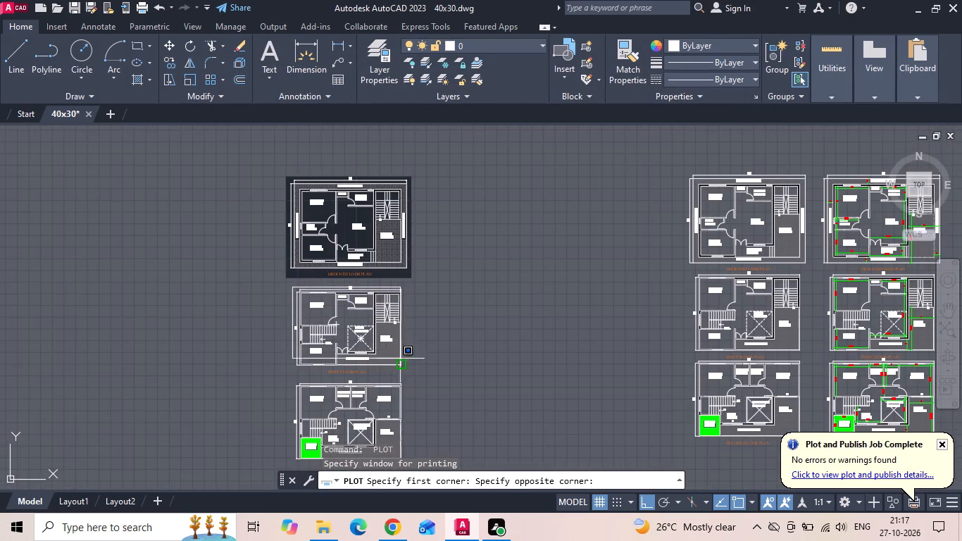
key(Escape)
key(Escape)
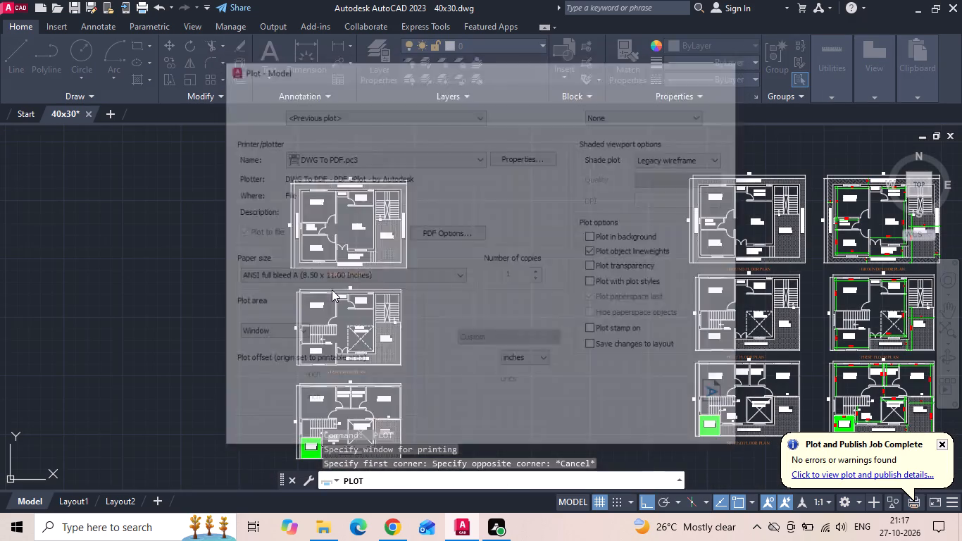
Start a plot with the previous plot's settings and window the single column's first floor plan with its title.
key(space)
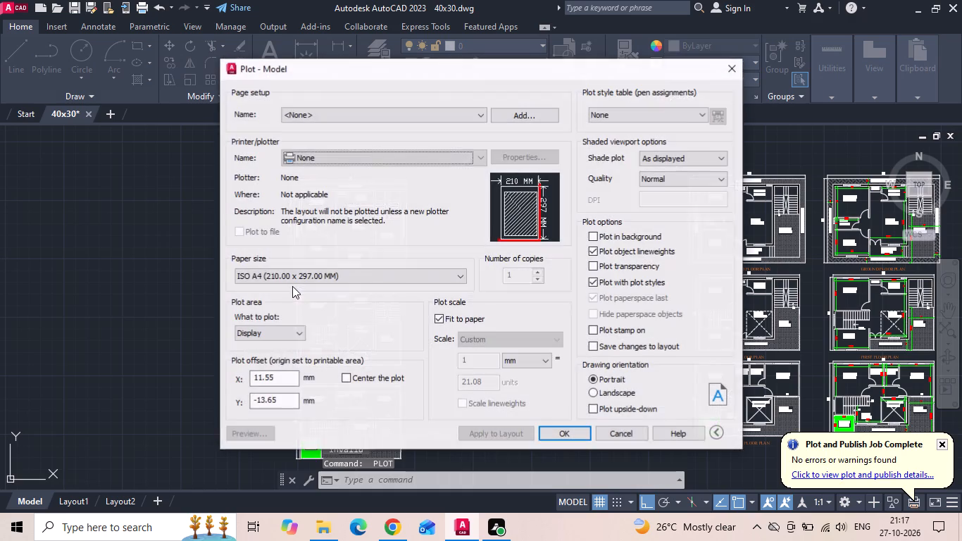
click(381, 109)
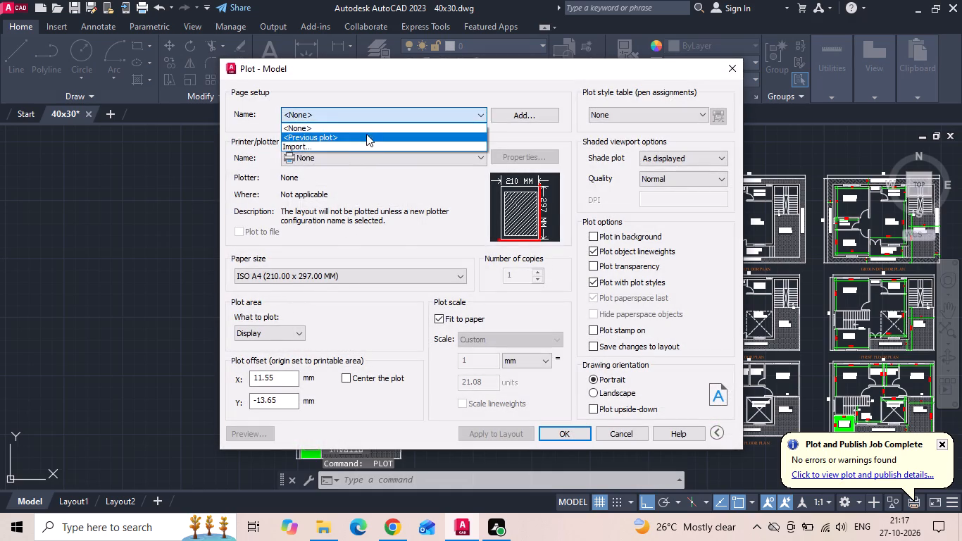
click(366, 134)
click(366, 334)
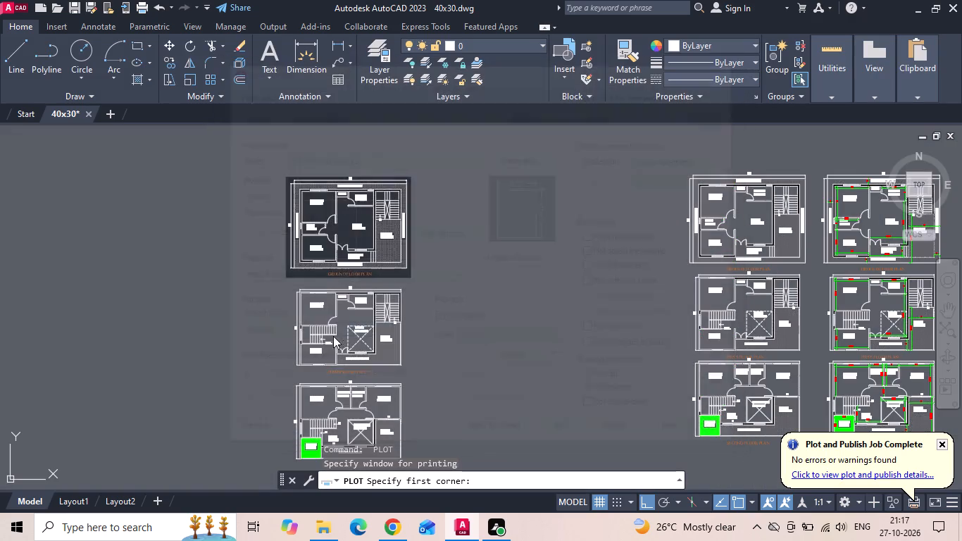
scroll(299, 320, up, 1)
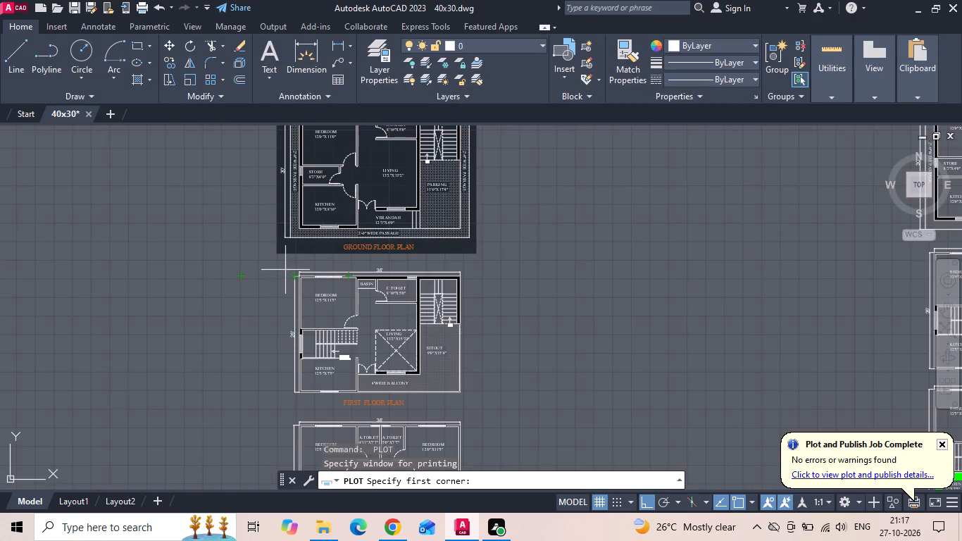
click(285, 263)
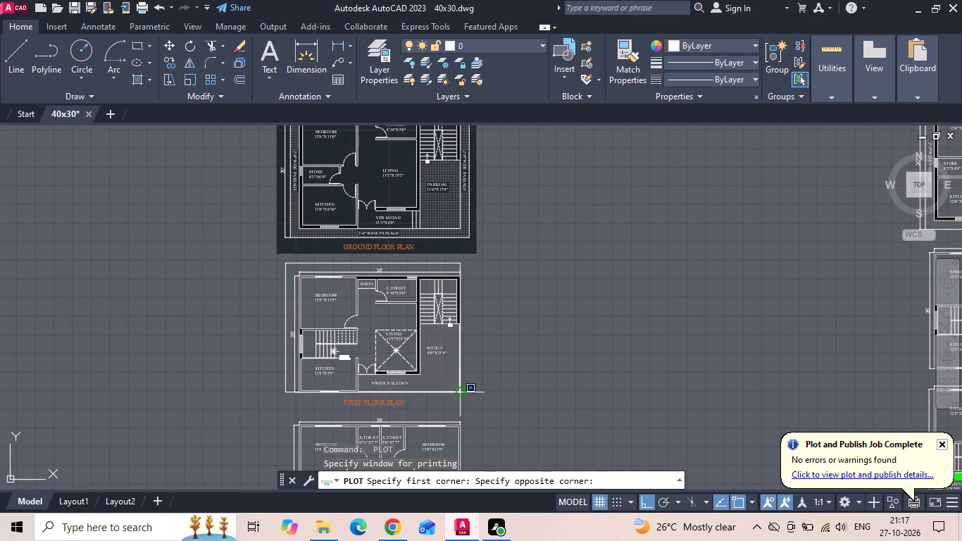
click(472, 409)
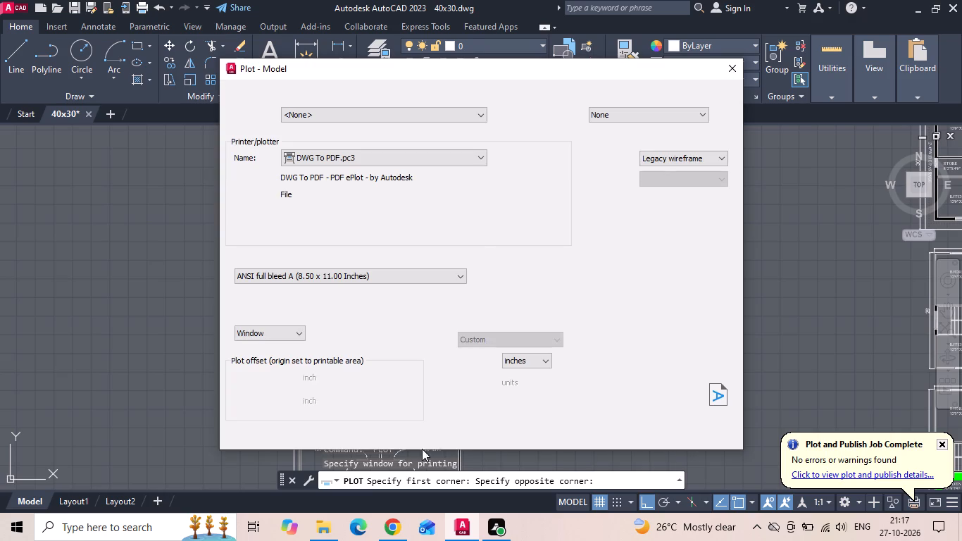
Save the single first floor plan's plot as 40x30 FF PLAN in the 27102026 folder and close the opened PDF.
click(566, 432)
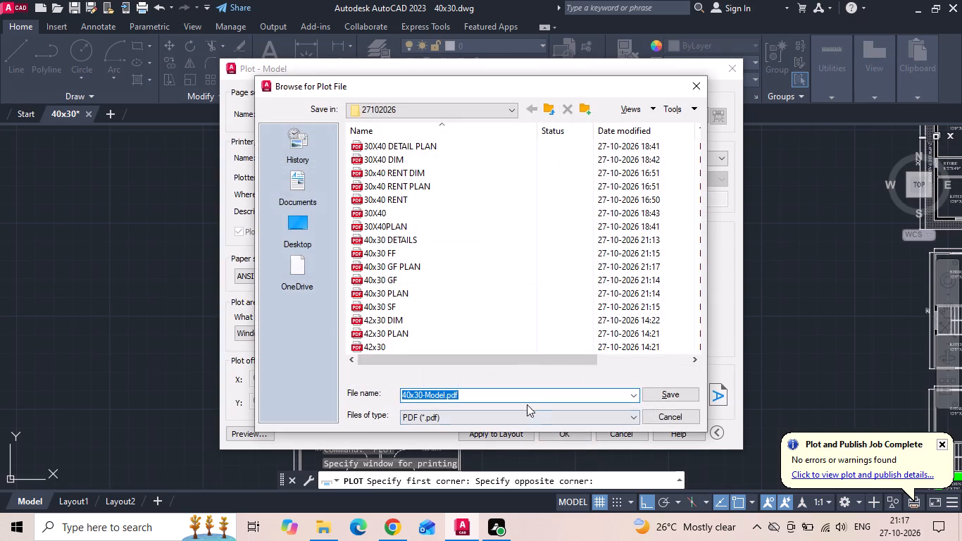
click(518, 397)
key(BackSpace)
key(BackSpace)
key(BackSpace)
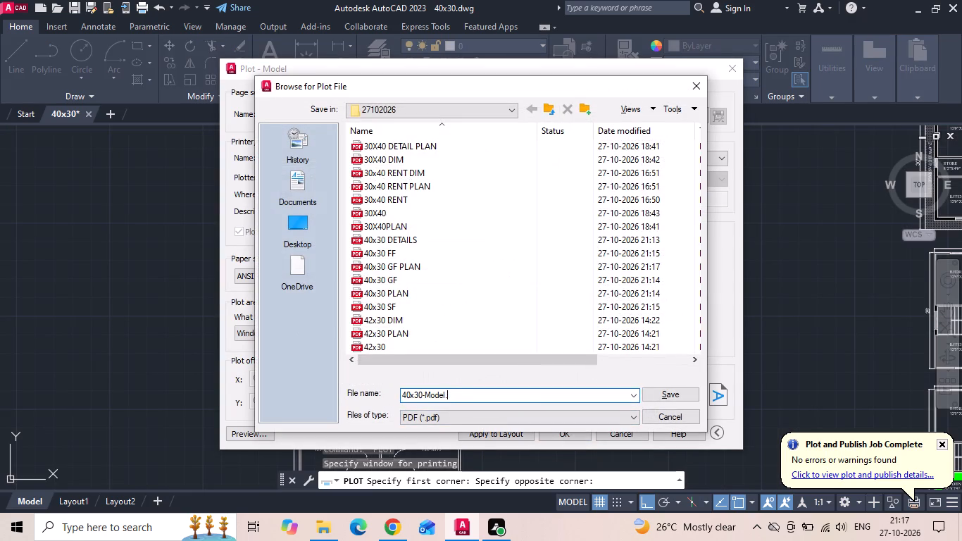
key(BackSpace)
key(BackSpace)
key(BackSpace)
key(BackSpace)
key(BackSpace)
key(BackSpace)
key(BackSpace)
key(space)
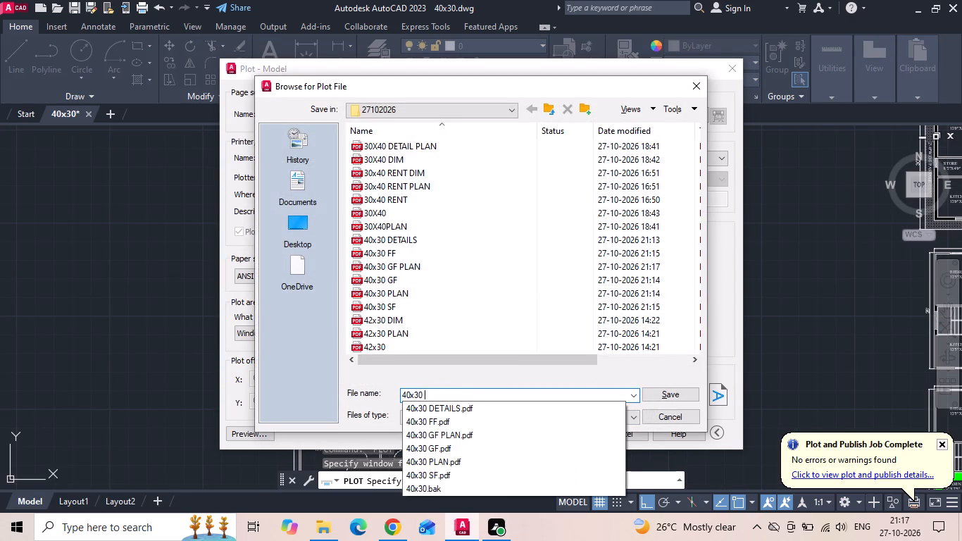
text(FF PLAN)
key(Return)
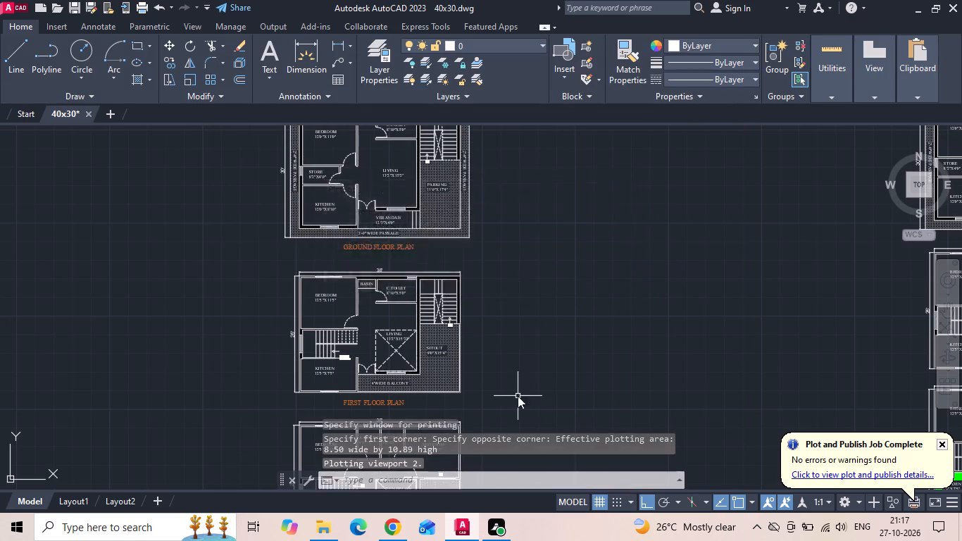
click(720, 23)
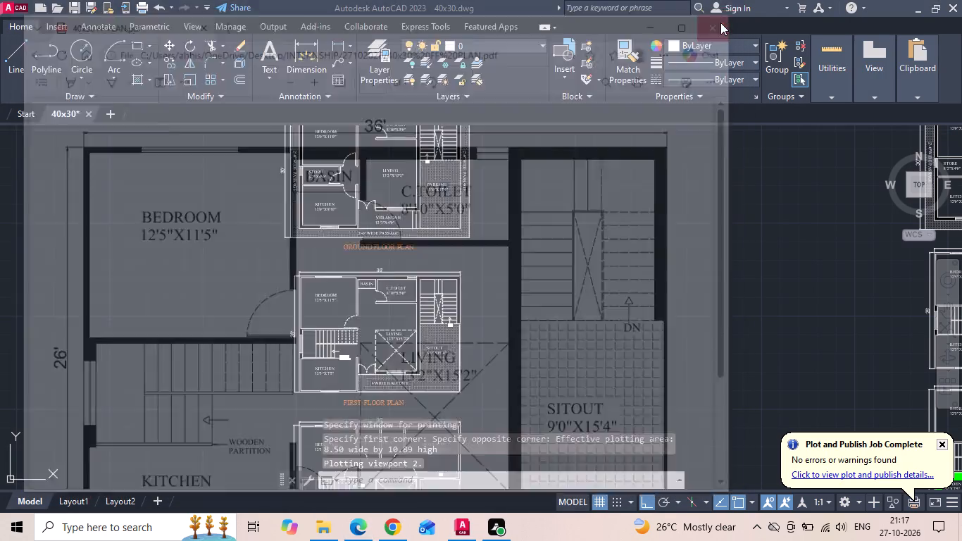
Start a plot with the previous plot's settings and window the single column's second floor plan with its title.
scroll(531, 153, down, 1)
key(space)
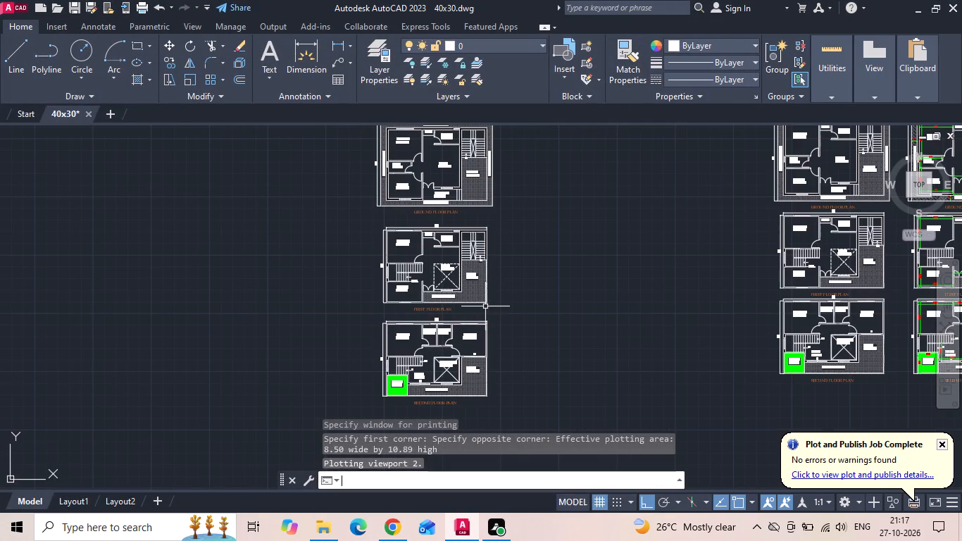
click(389, 113)
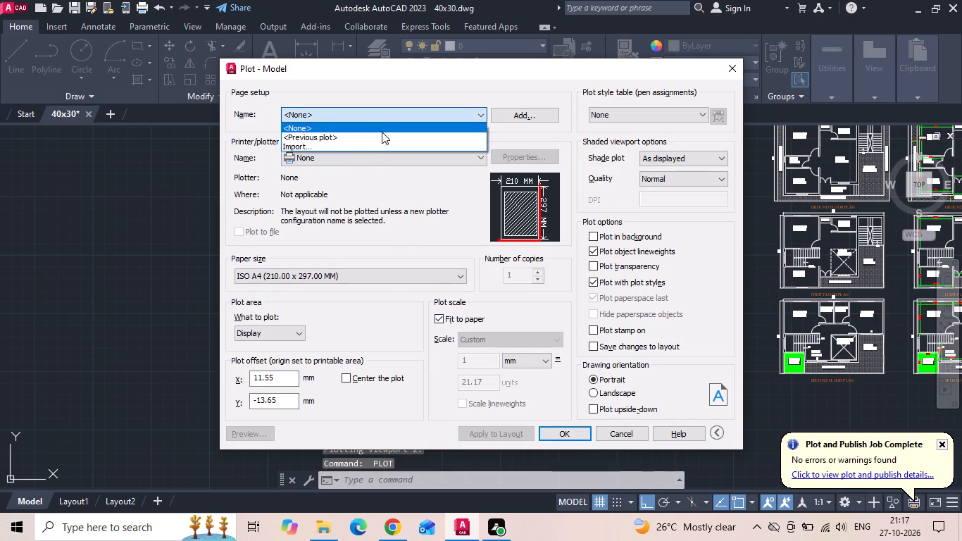
click(377, 138)
click(360, 329)
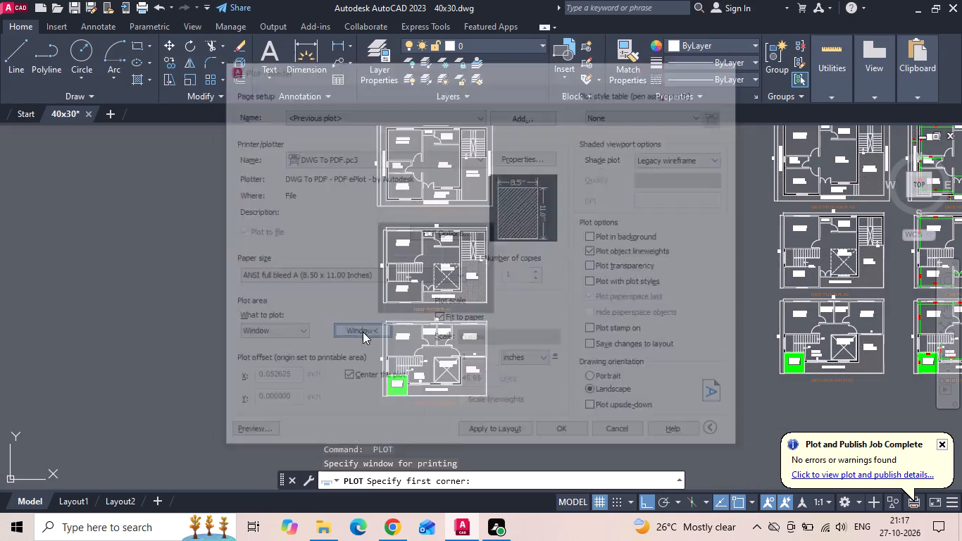
middle_drag(368, 340, 352, 275)
scroll(358, 271, up, 1)
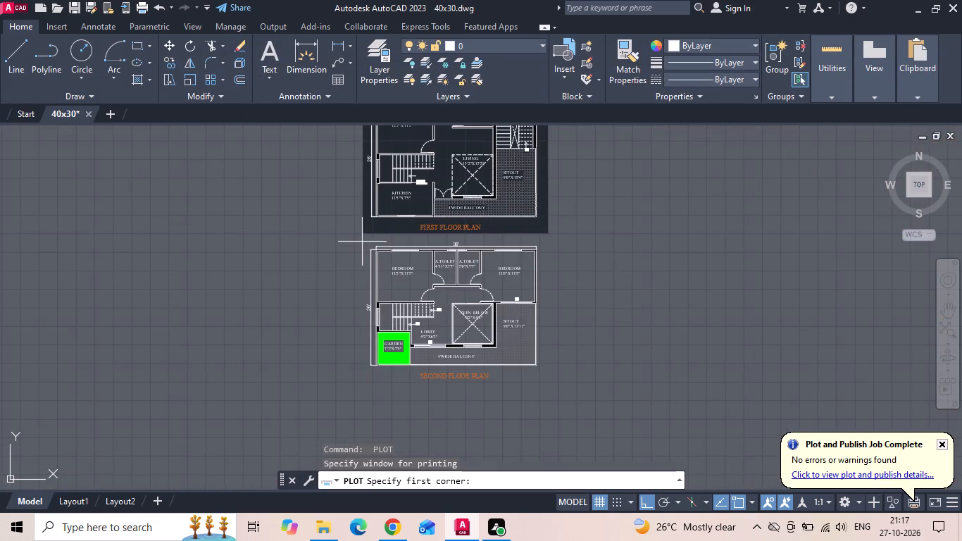
click(365, 240)
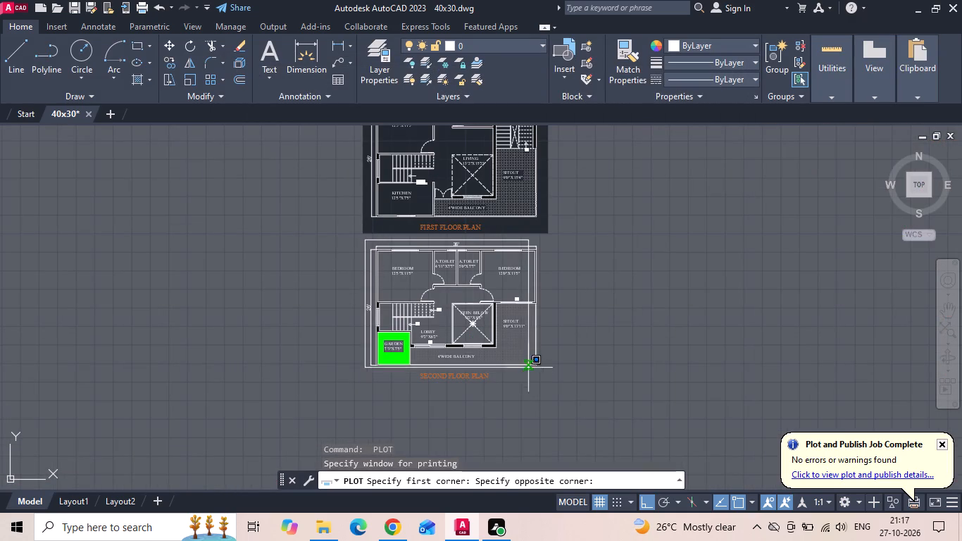
click(544, 384)
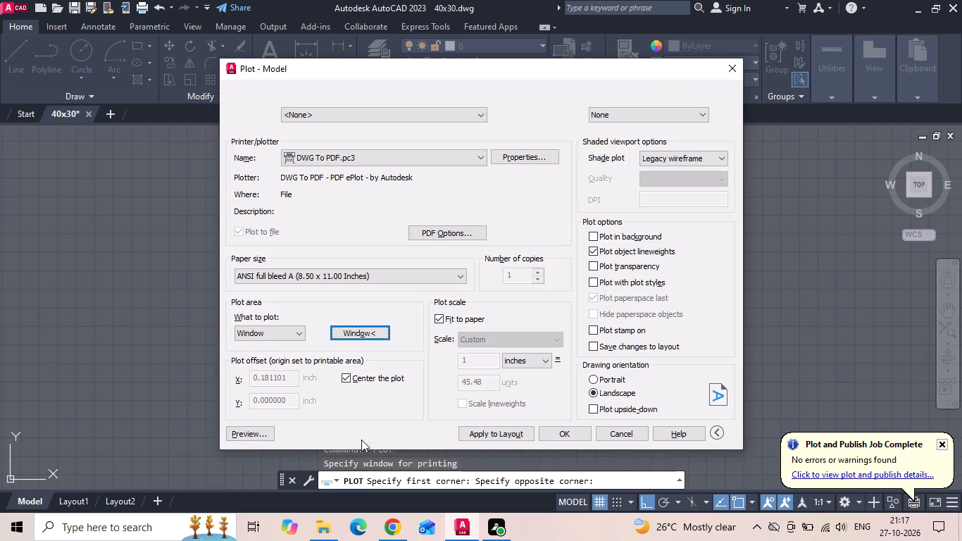
Save the single second floor plan's plot as 40x30 SF PLAN in the 27102026 folder.
click(578, 432)
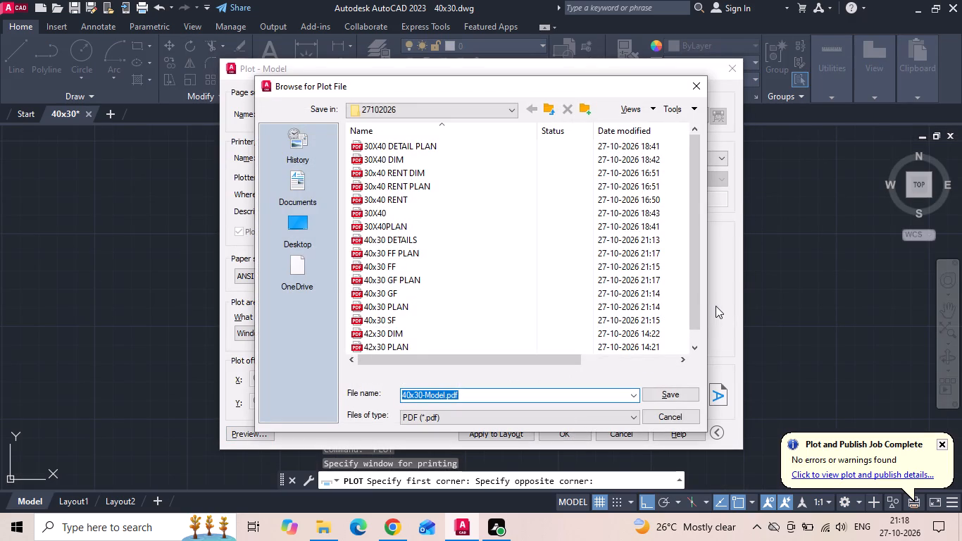
click(480, 395)
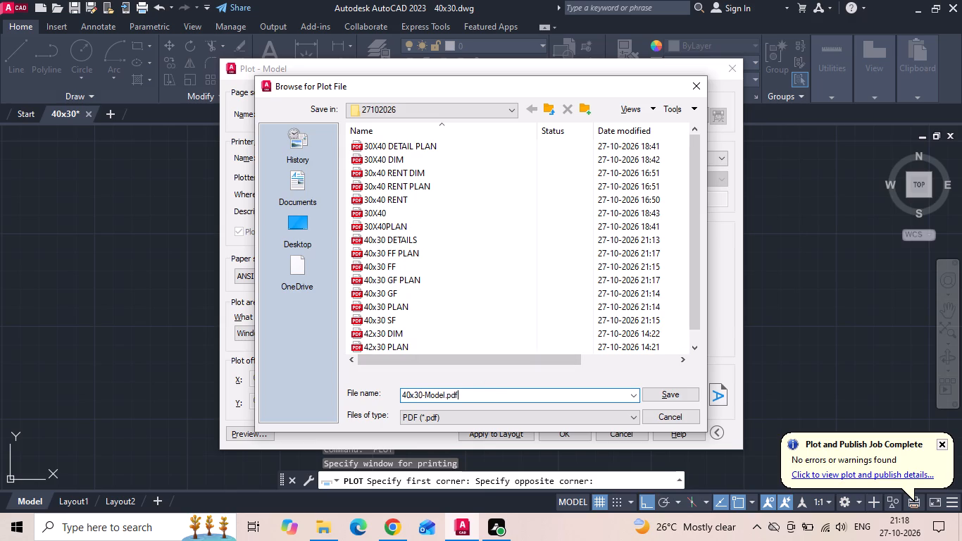
key(BackSpace)
key(BackSpace)
key(BackSpace)
key(BackSpace)
key(BackSpace)
key(BackSpace)
key(BackSpace)
key(BackSpace)
key(BackSpace)
key(BackSpace)
key(space)
text(SF PLAN)
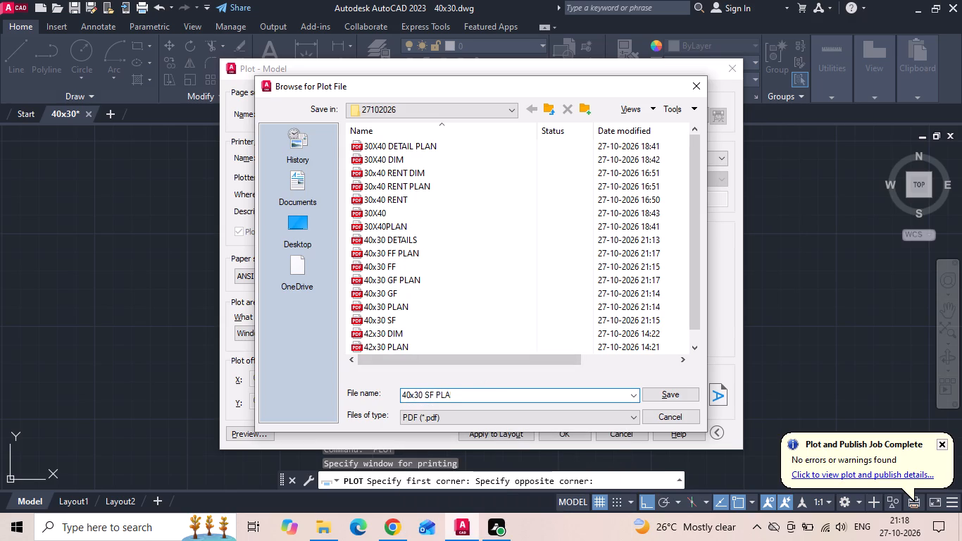
key(Return)
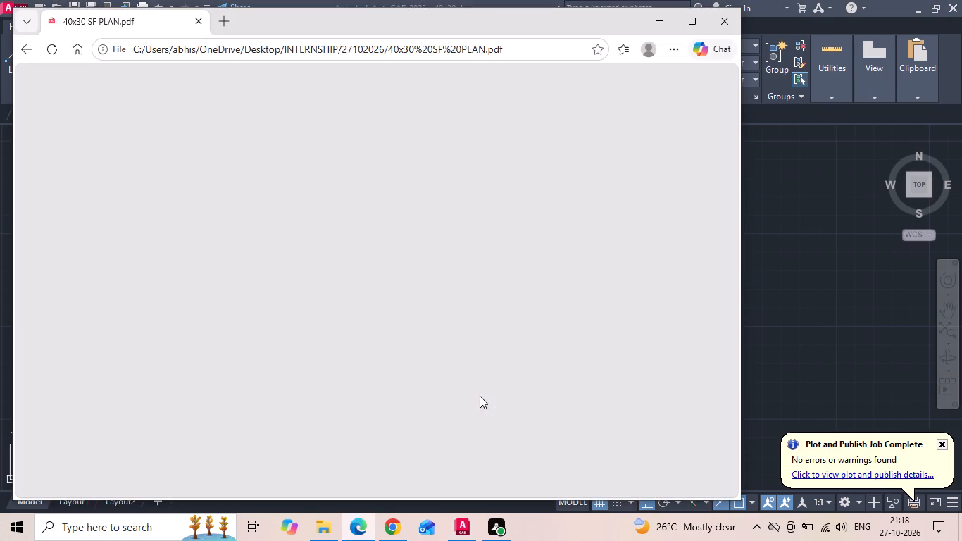